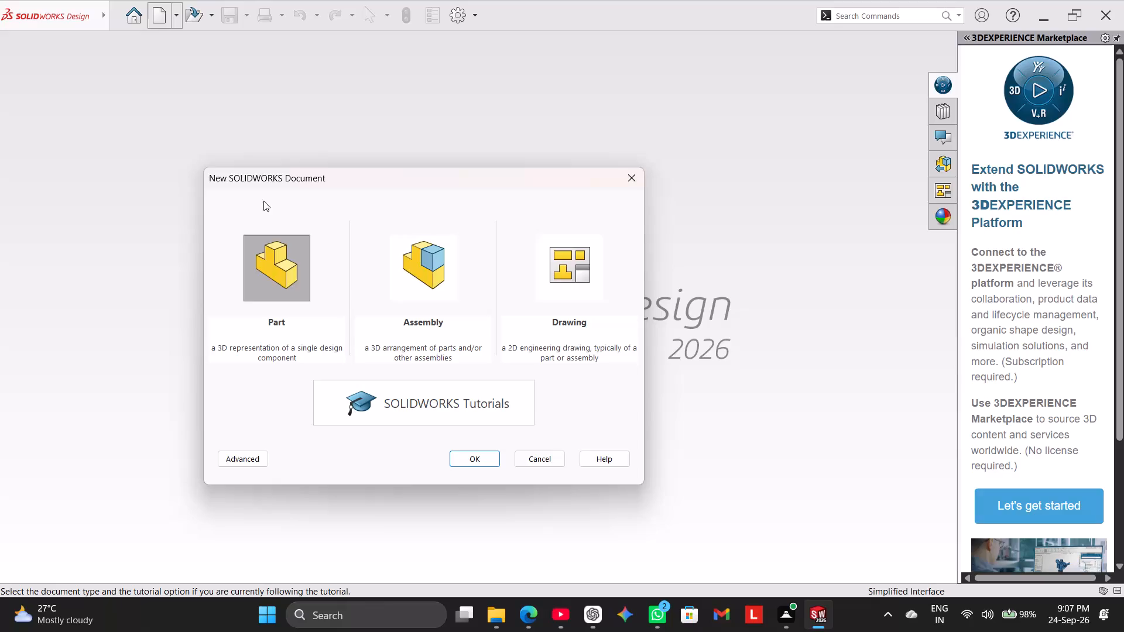
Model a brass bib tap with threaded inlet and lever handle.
Create a new part document and set its unit system to MMGS.
click(281, 253)
click(489, 453)
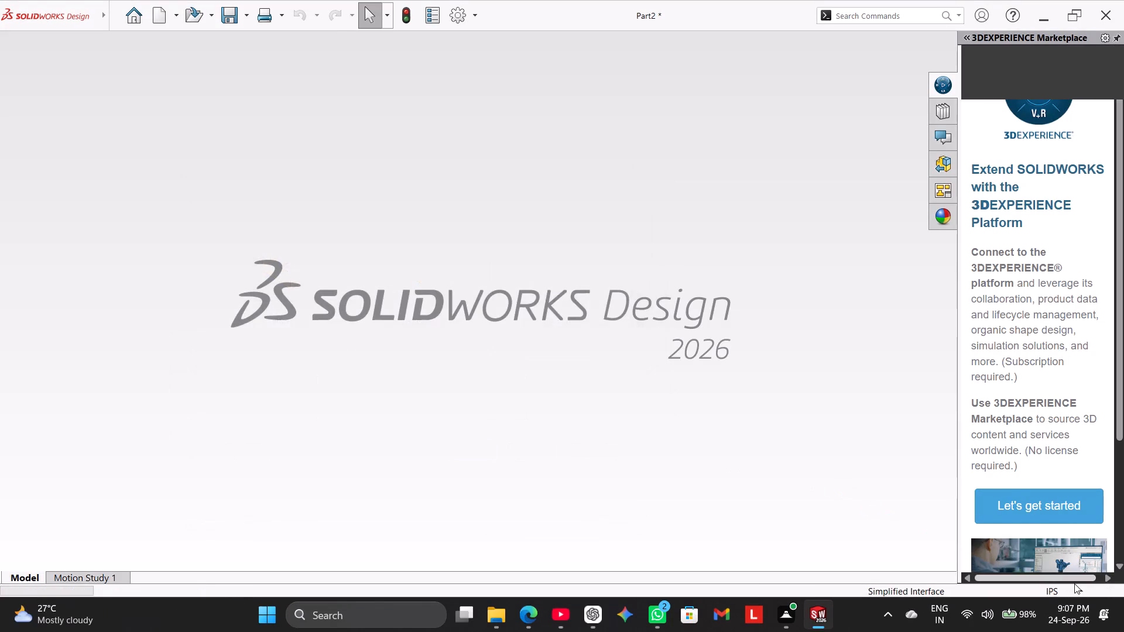
click(1058, 592)
click(1025, 533)
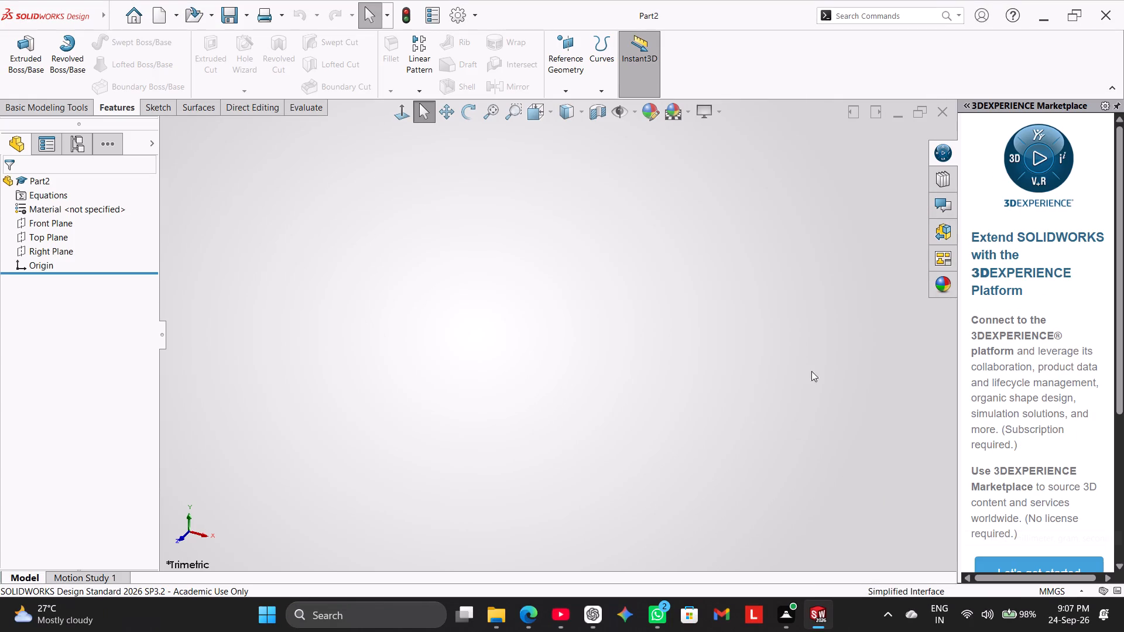
Apply the Plain White scene to the part's background.
click(686, 108)
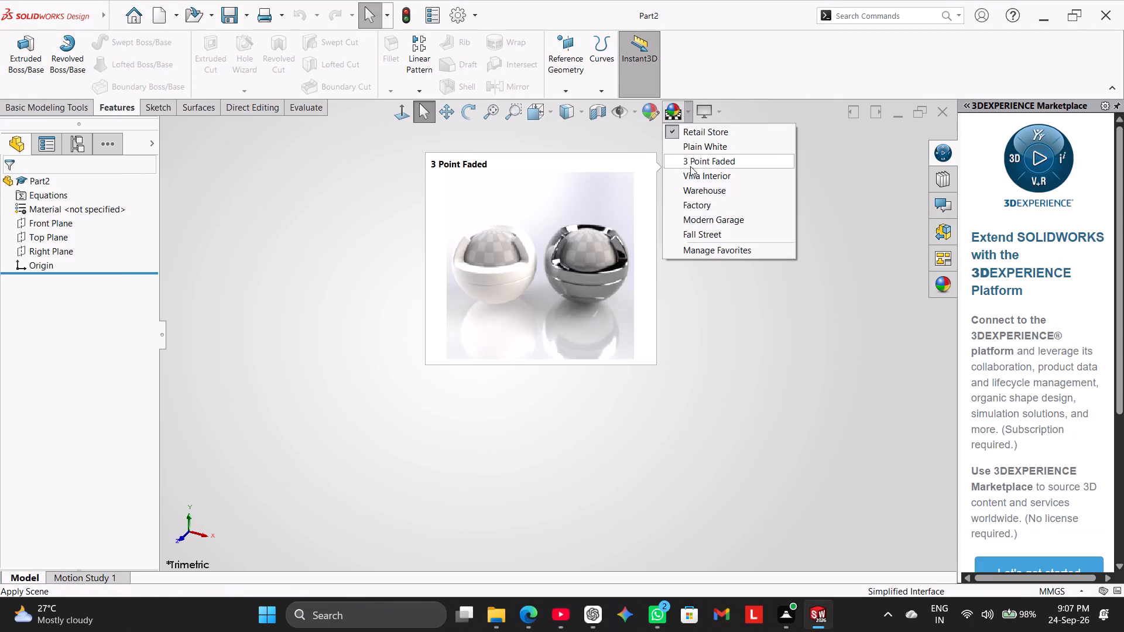
click(691, 151)
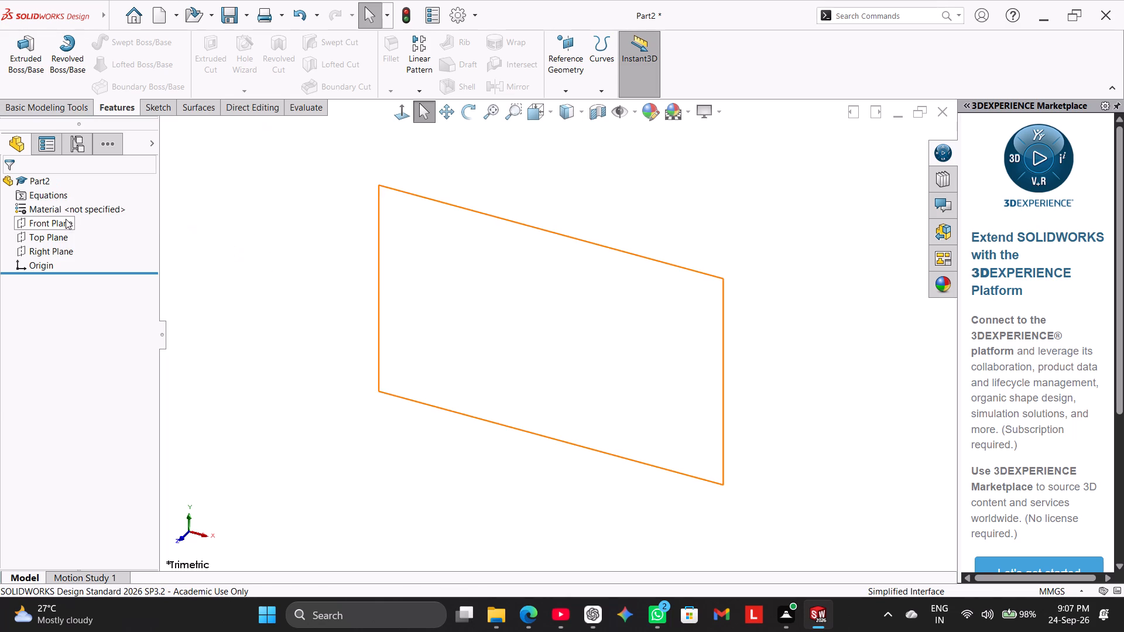
Start a new sketch on the Front Plane.
click(66, 219)
click(85, 197)
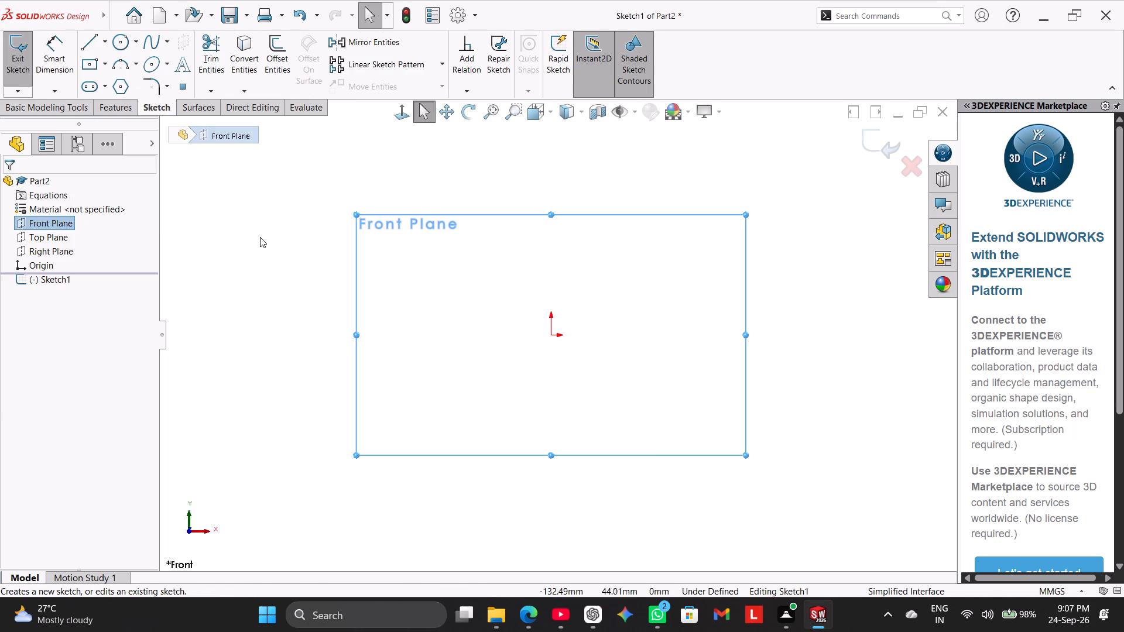
click(258, 236)
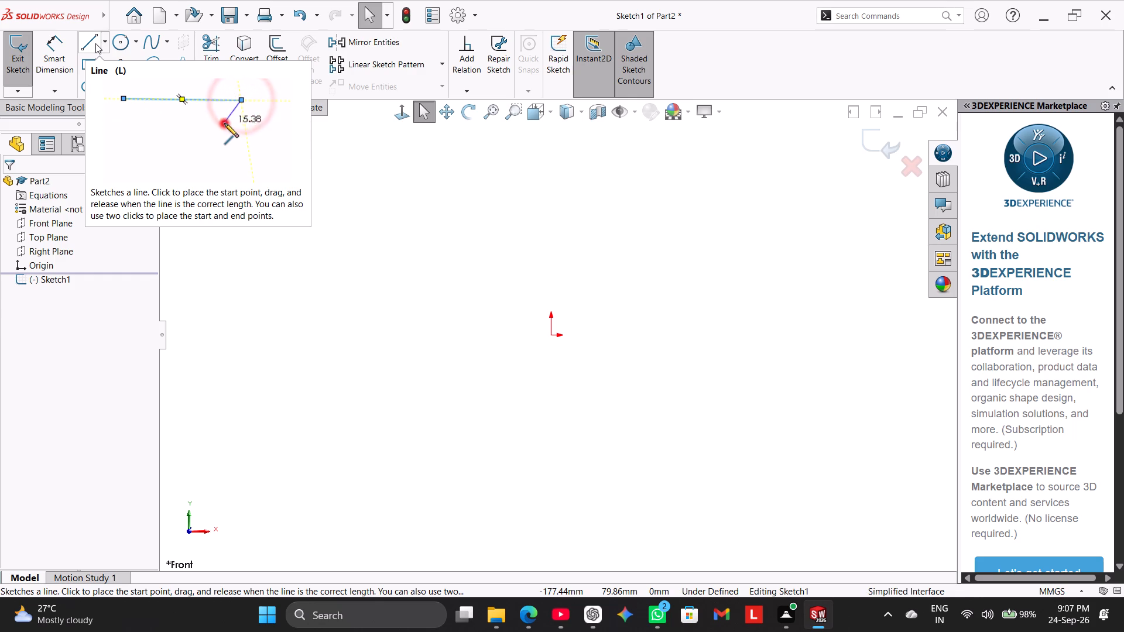
Sketch two separate vertical lines from the origin, one about 92 mm upward and one of similar length downward.
click(95, 43)
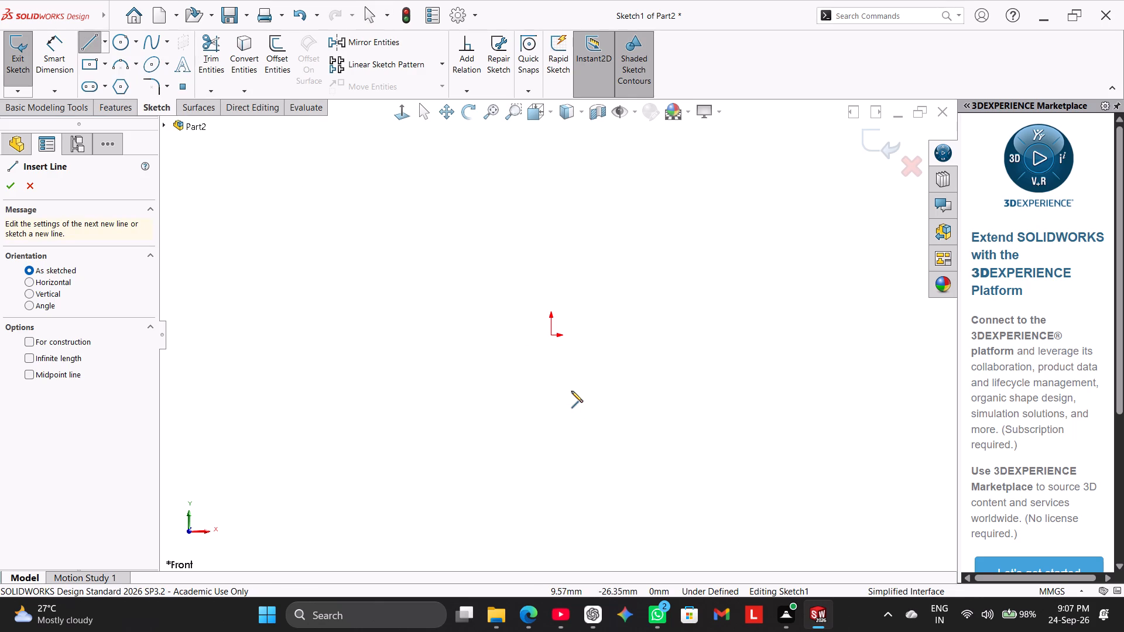
click(553, 333)
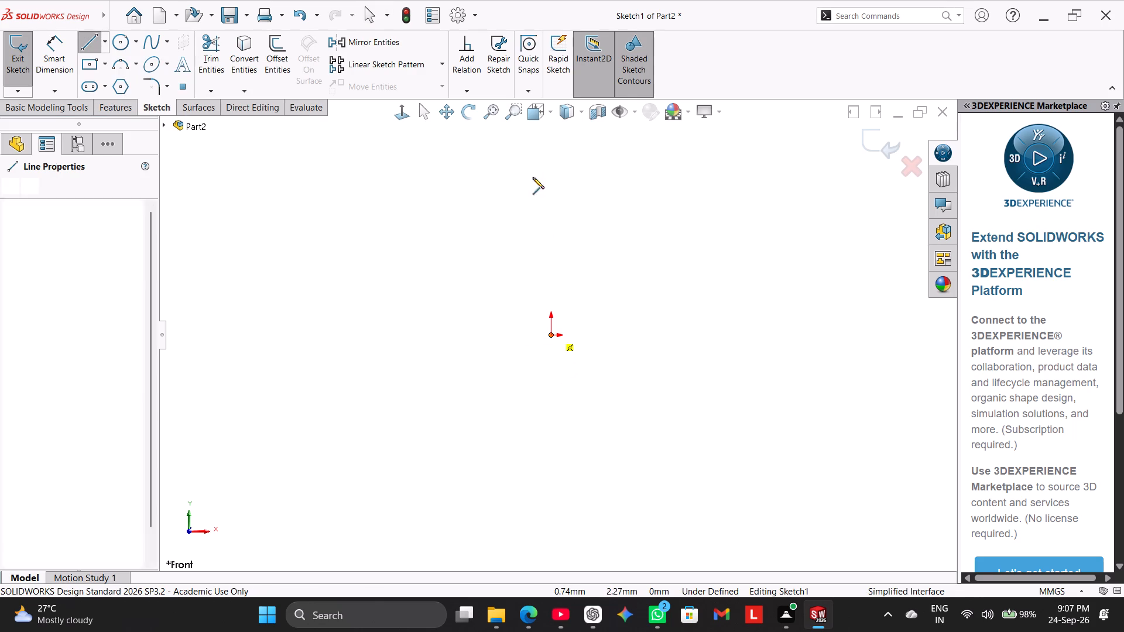
click(549, 133)
right_click(560, 133)
click(577, 138)
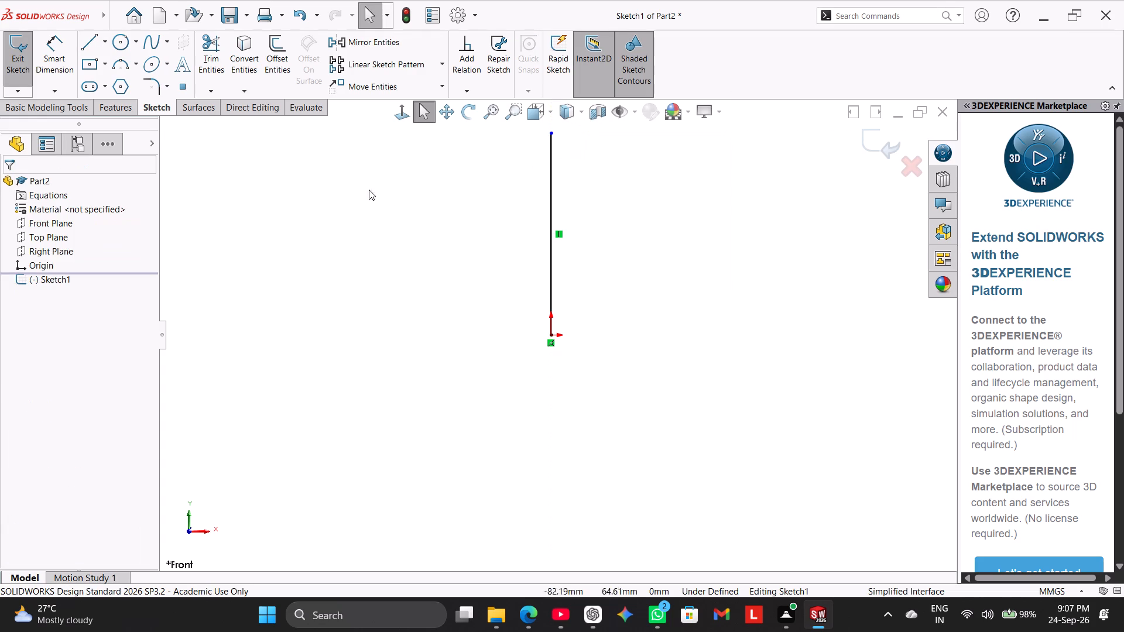
click(90, 39)
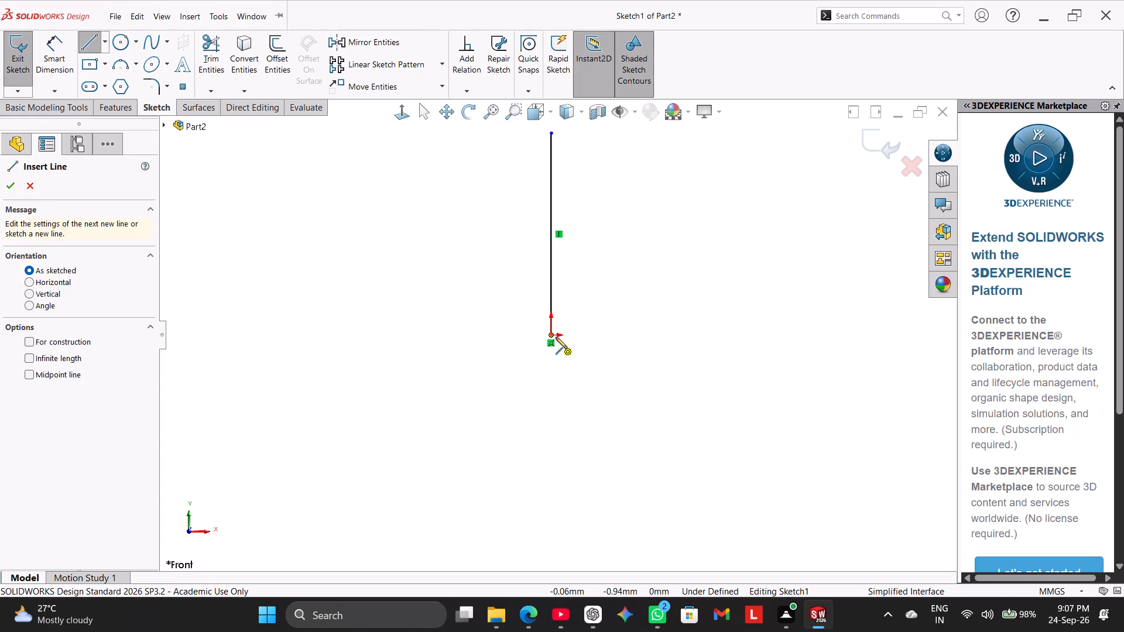
click(552, 335)
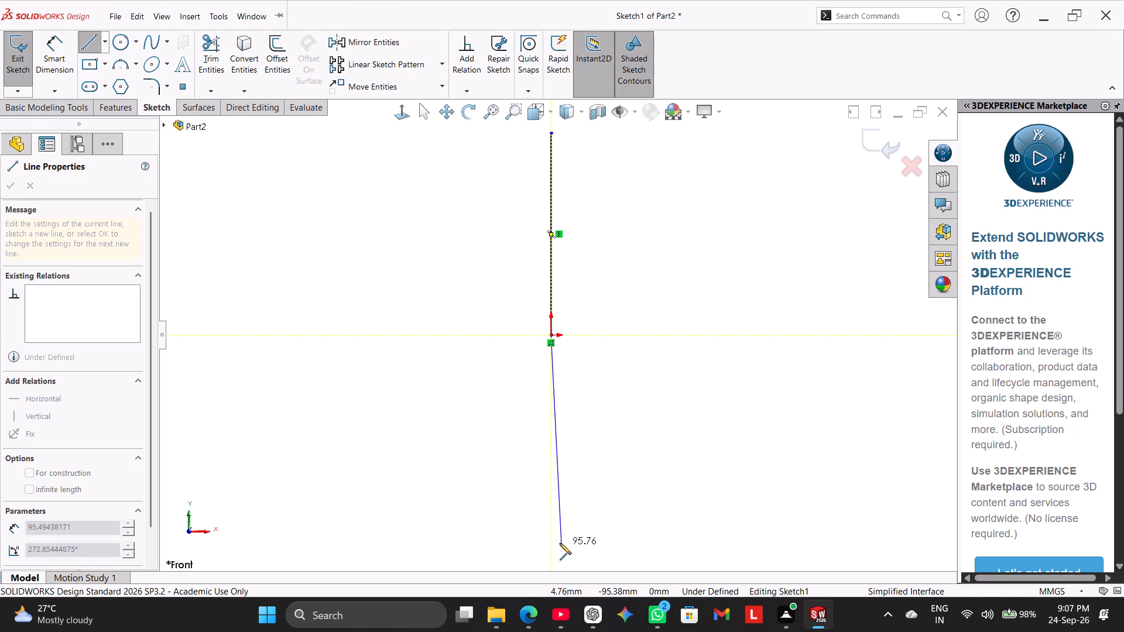
click(554, 538)
right_click(564, 512)
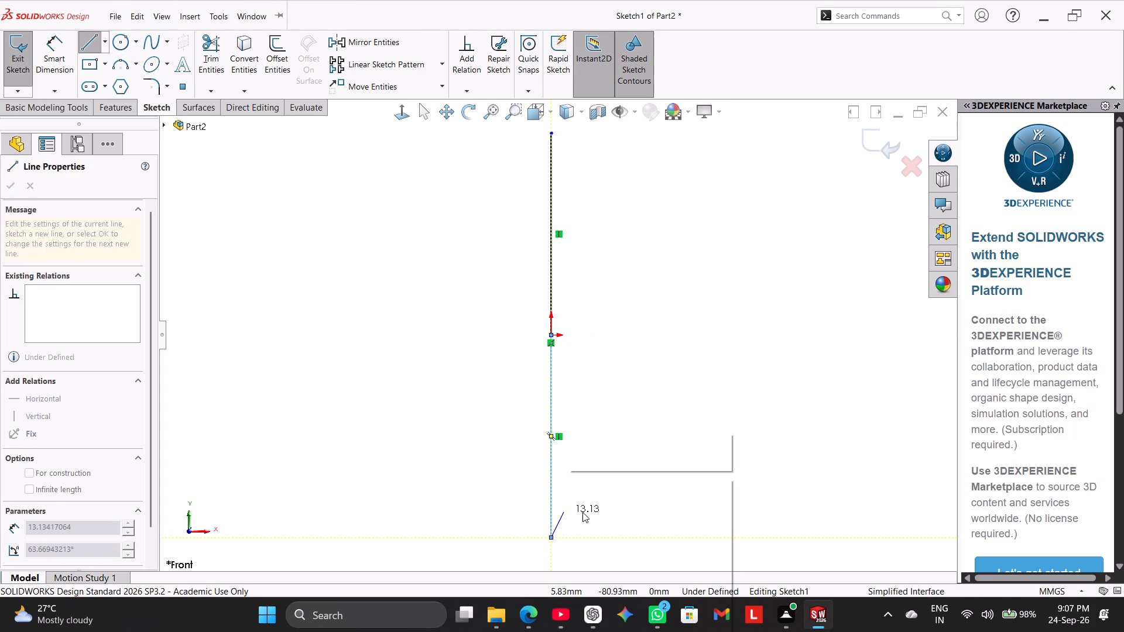
click(585, 485)
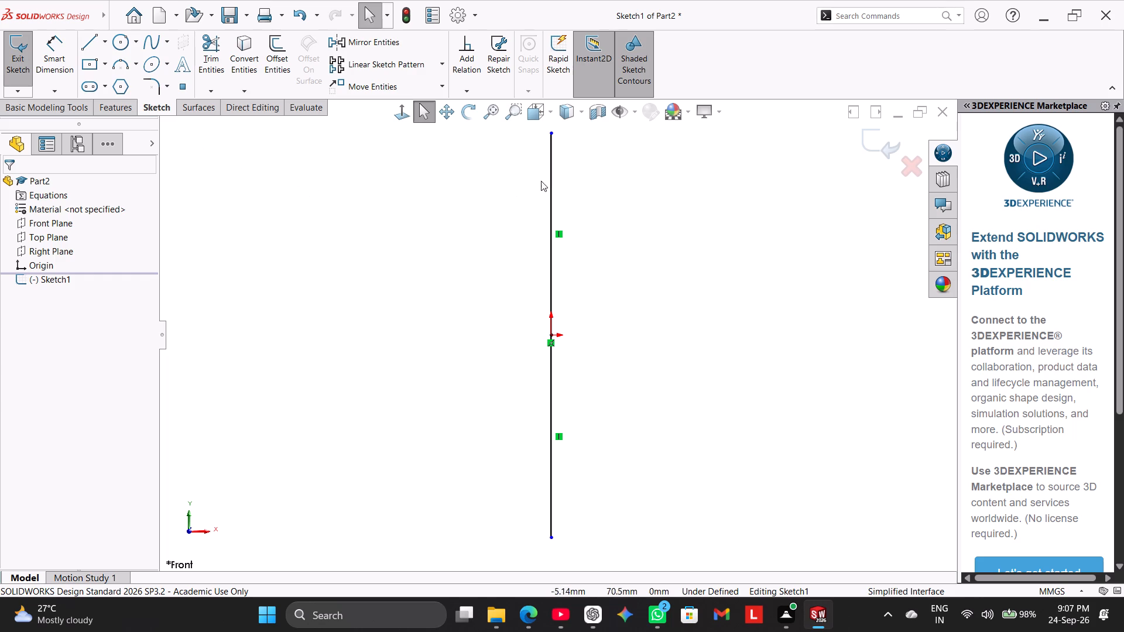
Convert both vertical lines into construction geometry.
right_click(551, 173)
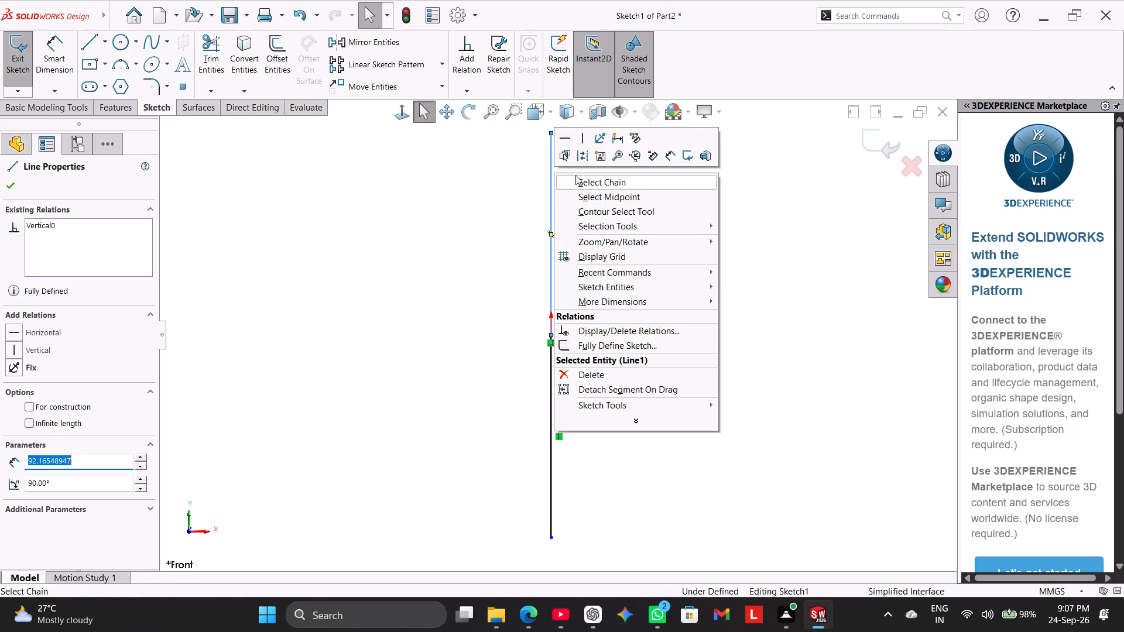
click(584, 153)
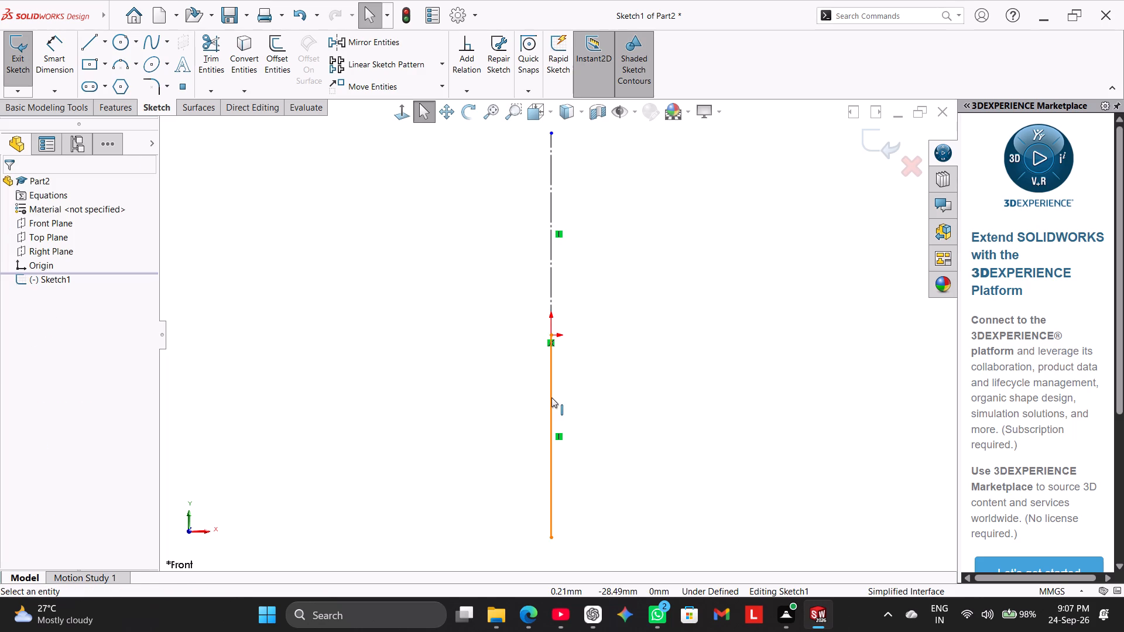
right_click(551, 397)
click(580, 373)
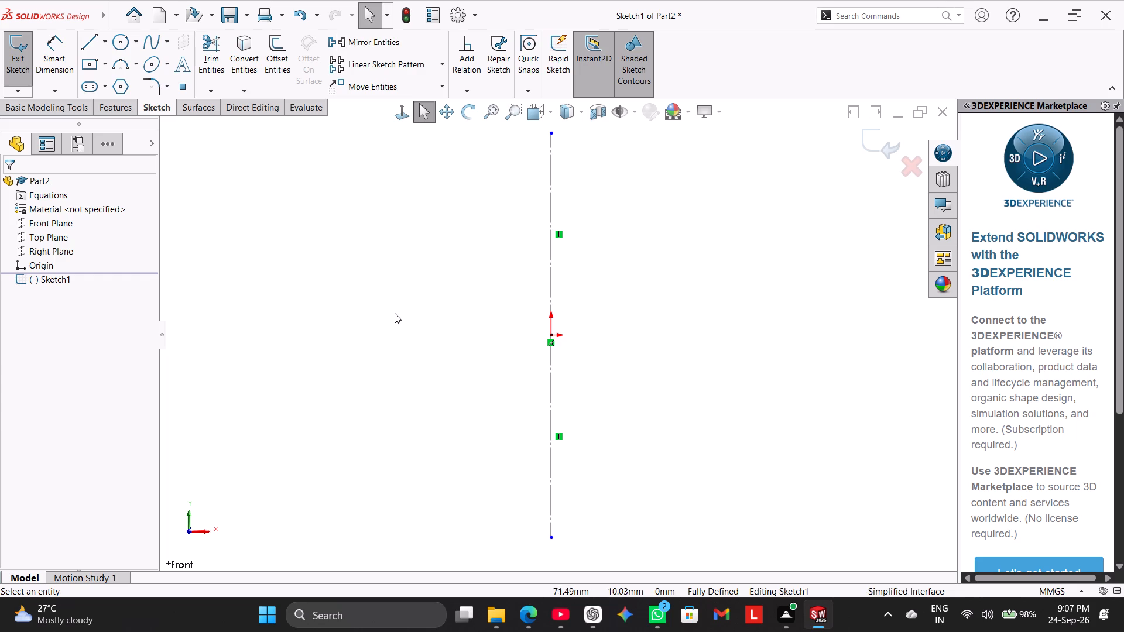
Sketch a centerline about 139 mm long from the origin toward negative X and make it horizontal.
click(106, 37)
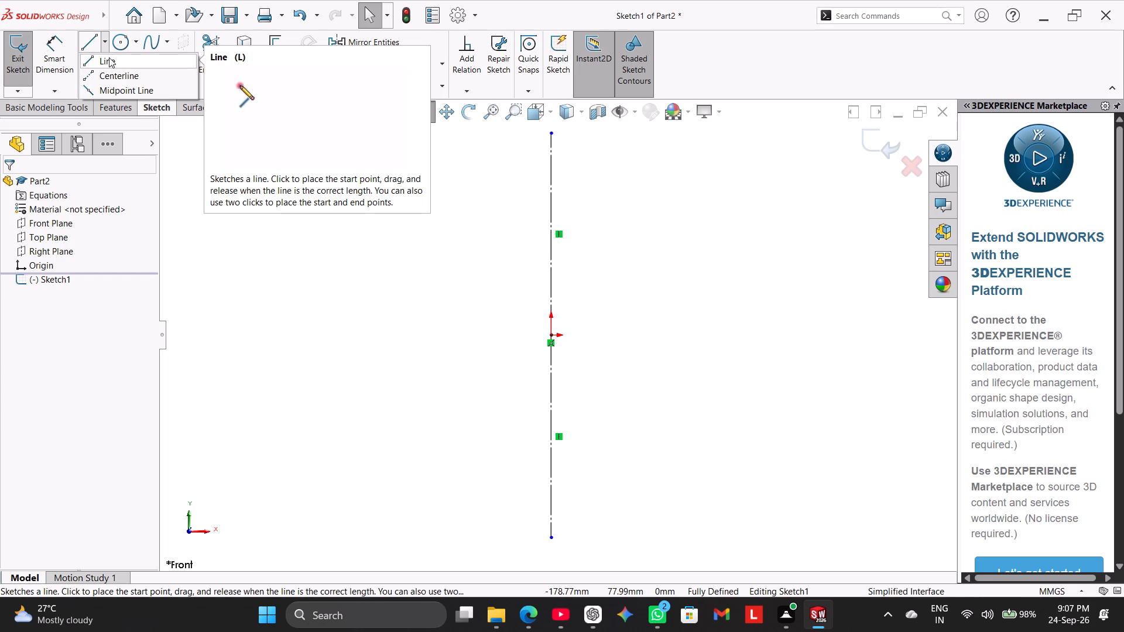
click(119, 73)
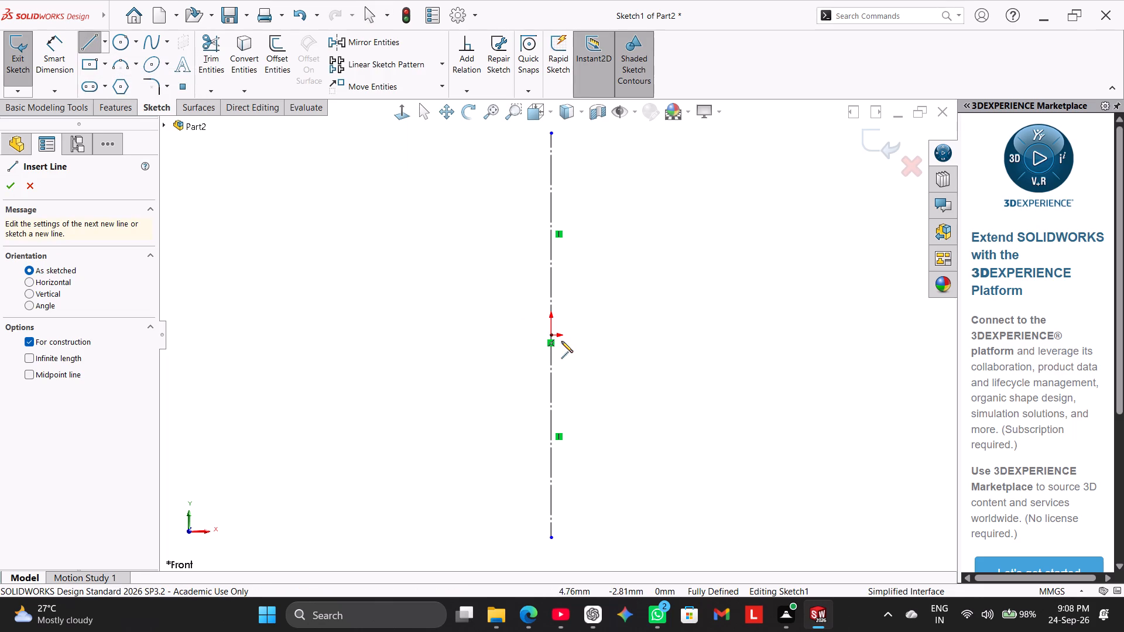
click(552, 338)
click(248, 331)
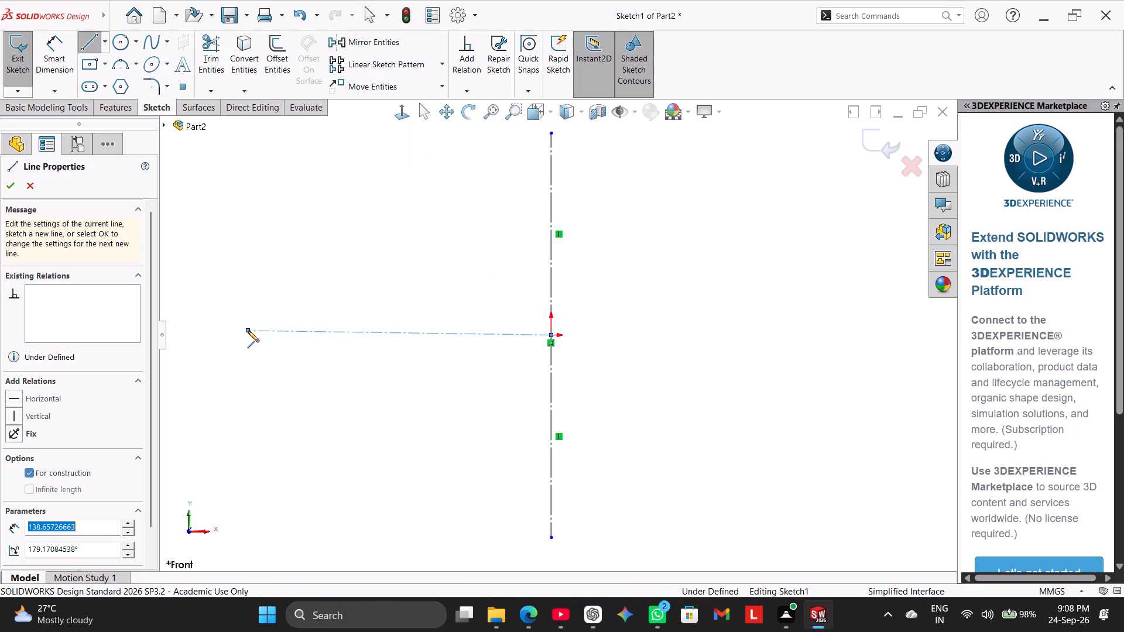
right_click(266, 287)
click(279, 292)
right_click(312, 332)
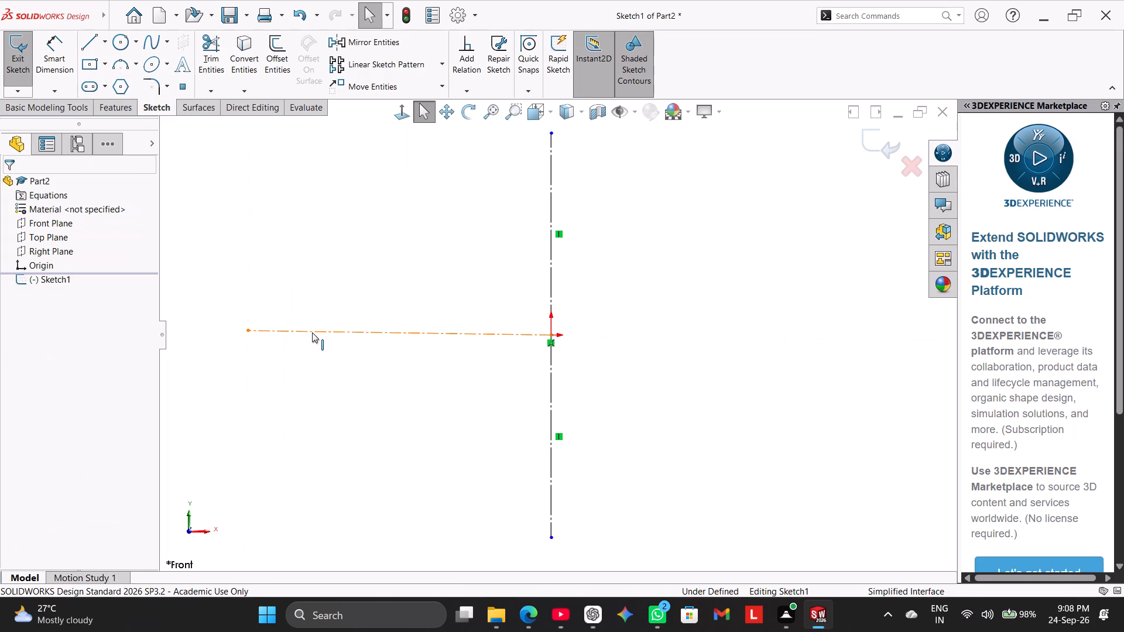
click(323, 298)
click(316, 279)
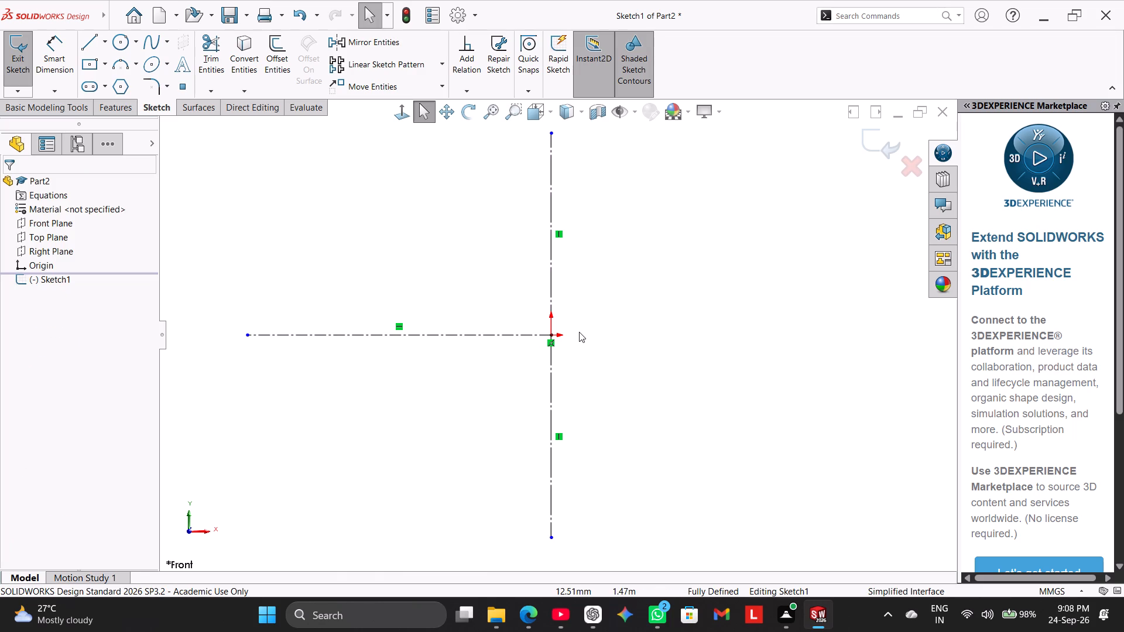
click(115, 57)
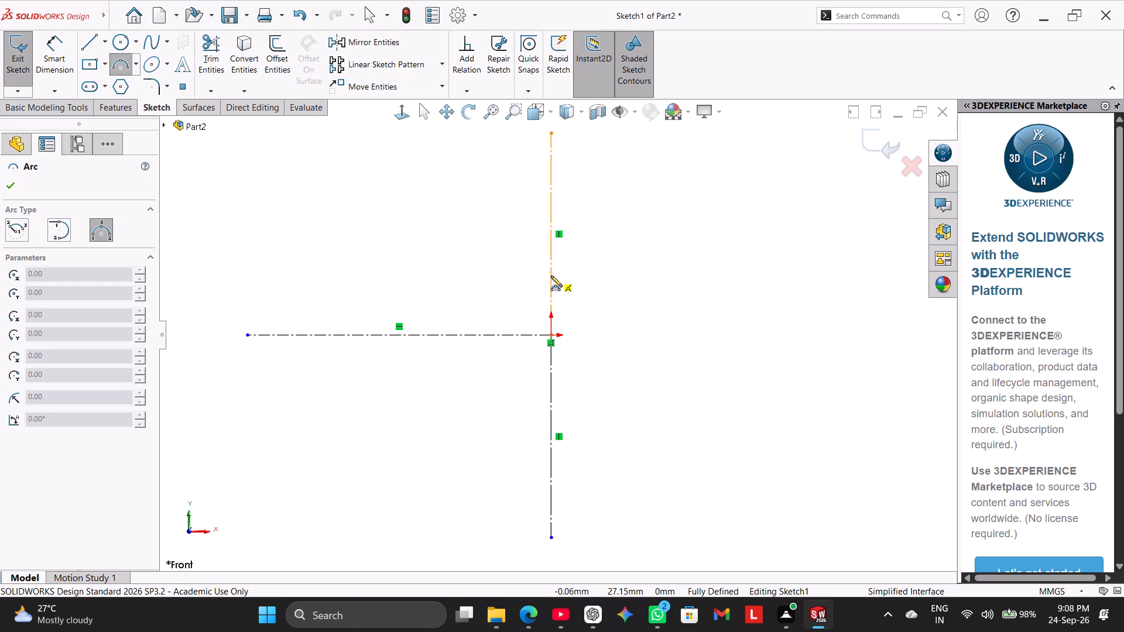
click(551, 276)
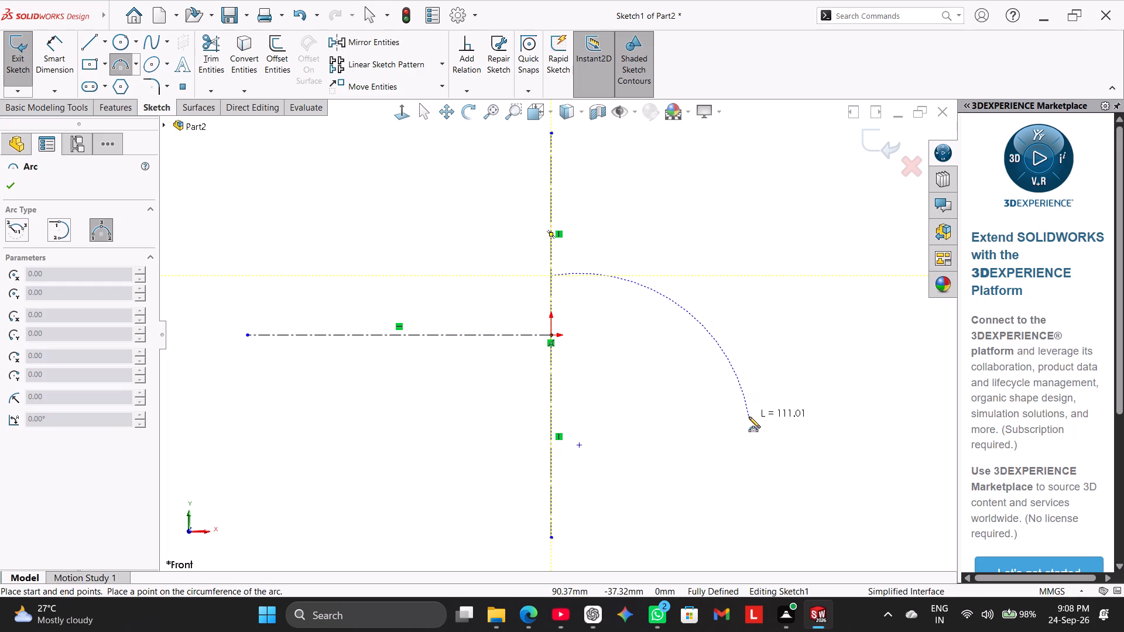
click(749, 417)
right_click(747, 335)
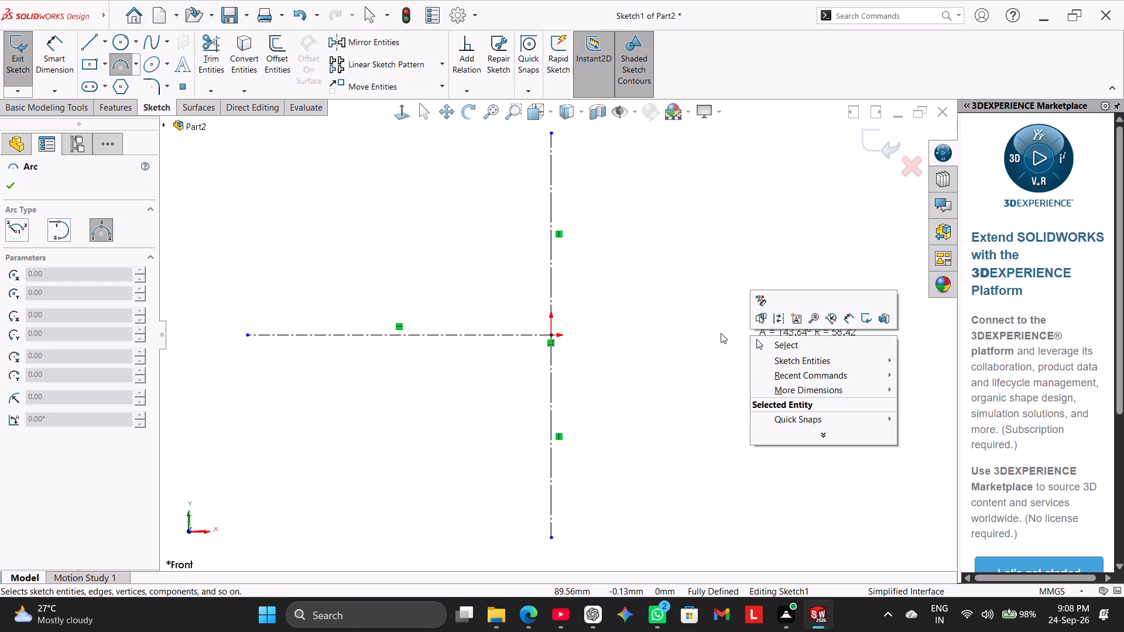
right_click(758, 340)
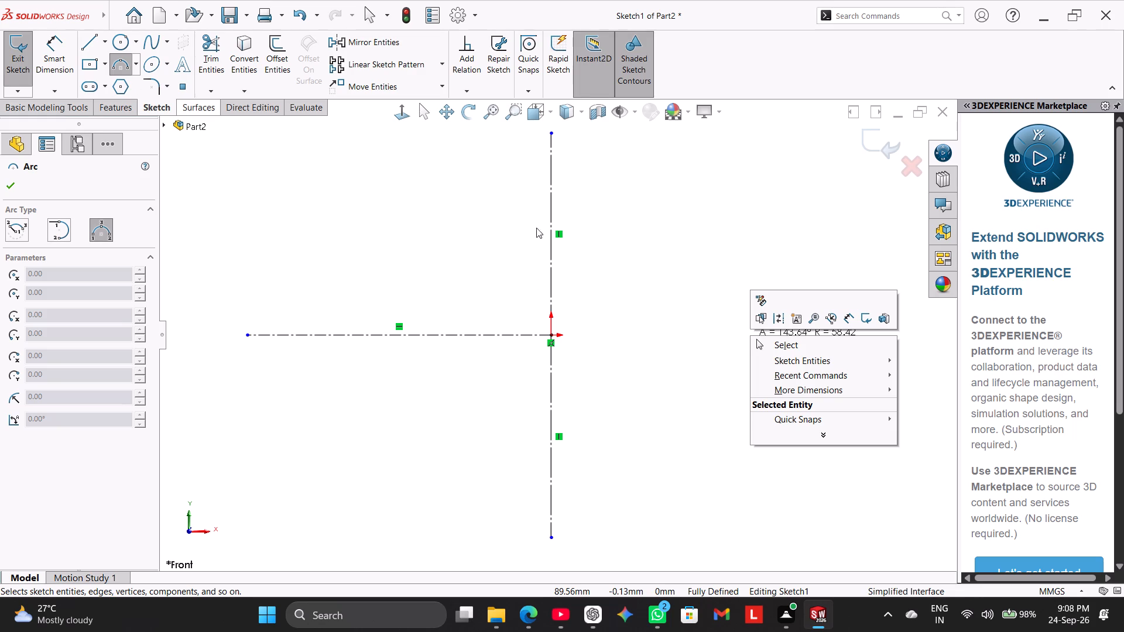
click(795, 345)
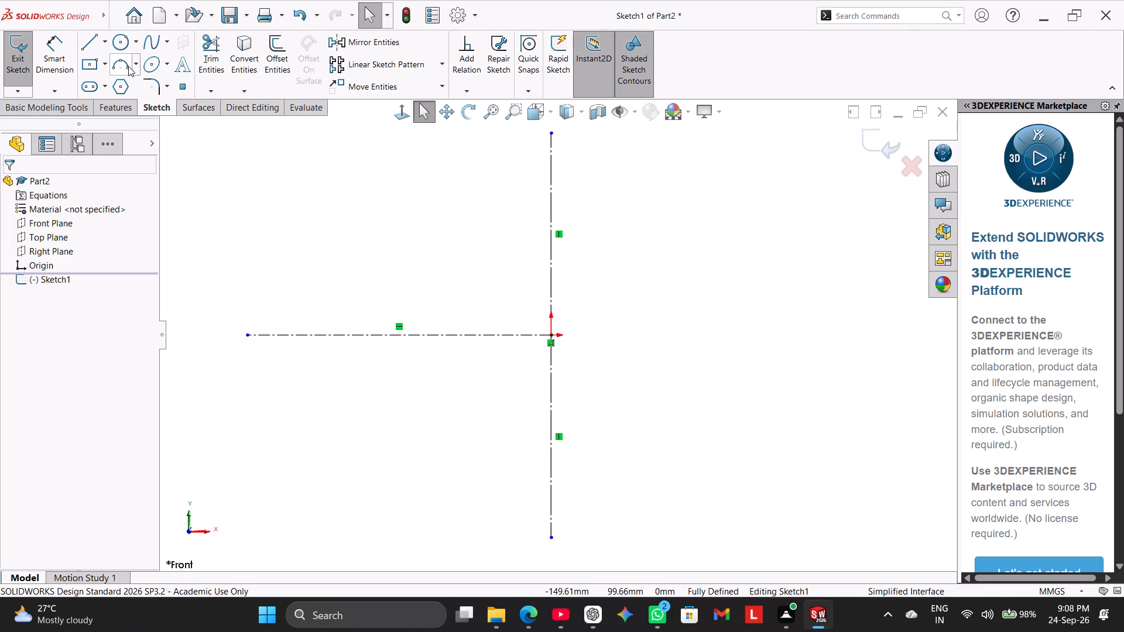
Sketch a three-point arc bulging outward from the upper vertical centerline, about 43 mm above the origin, to about X 70.6, Y -26.6 mm.
click(128, 63)
click(549, 240)
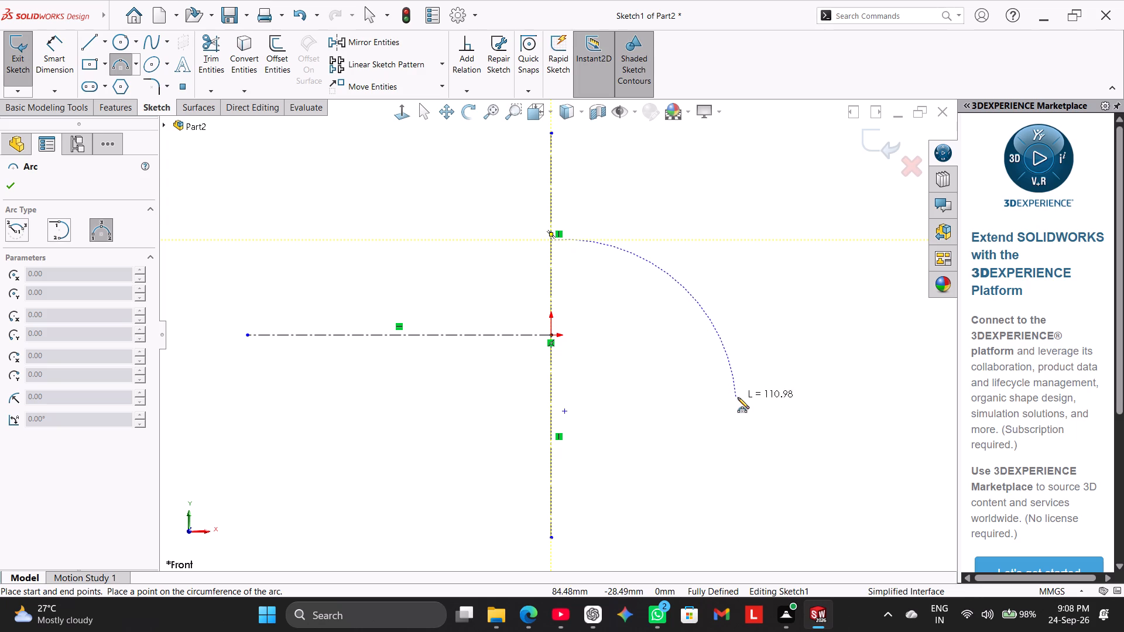
click(705, 393)
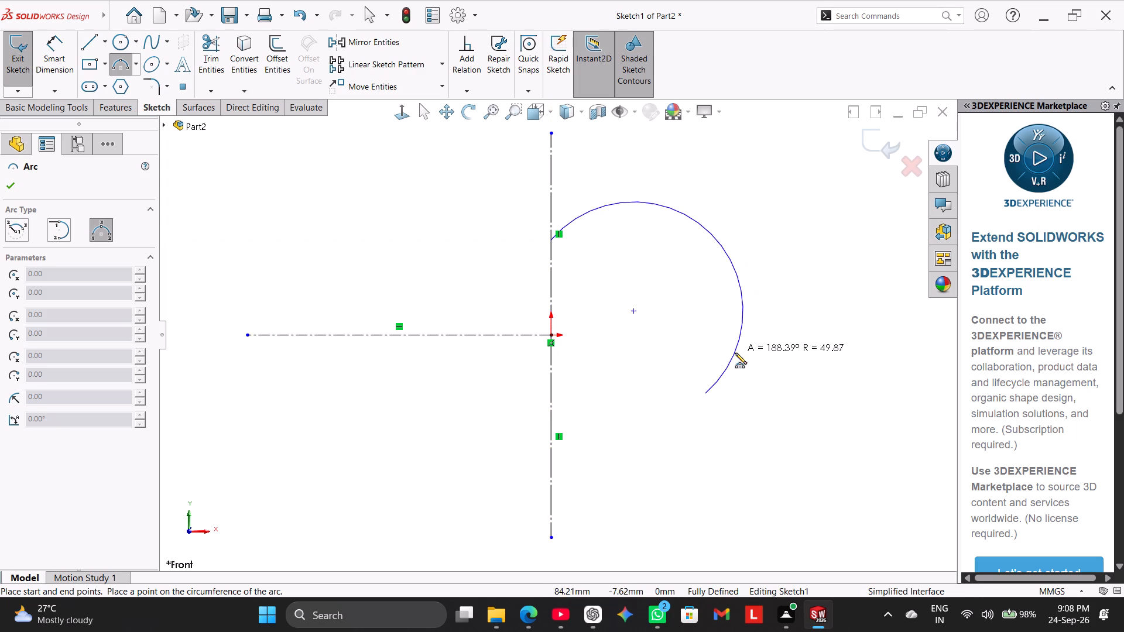
click(710, 377)
right_click(748, 320)
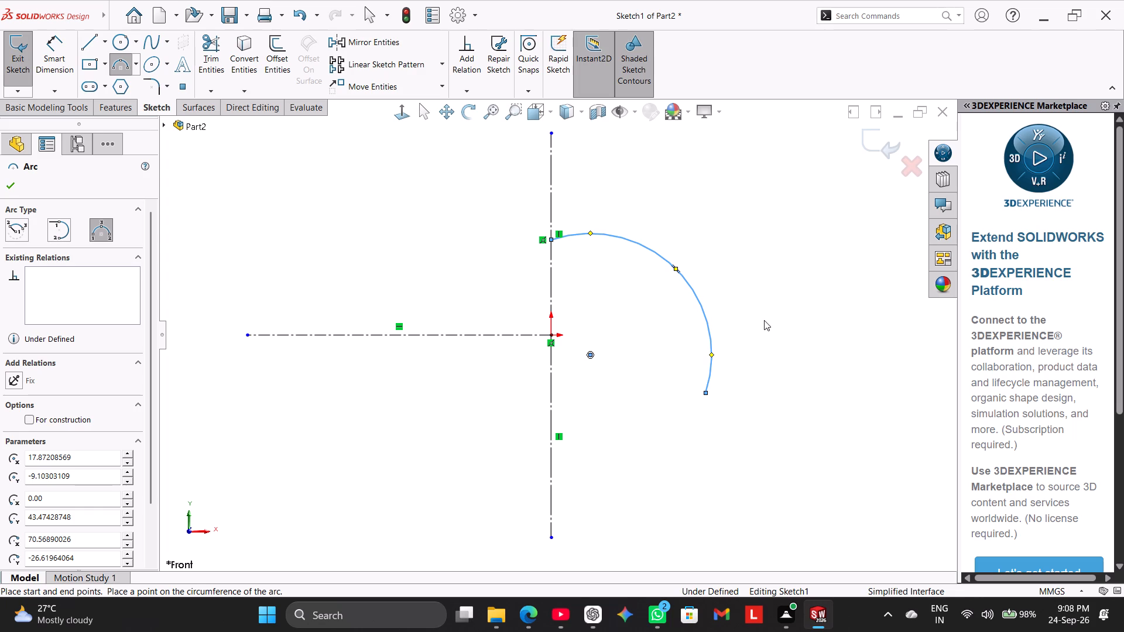
click(769, 327)
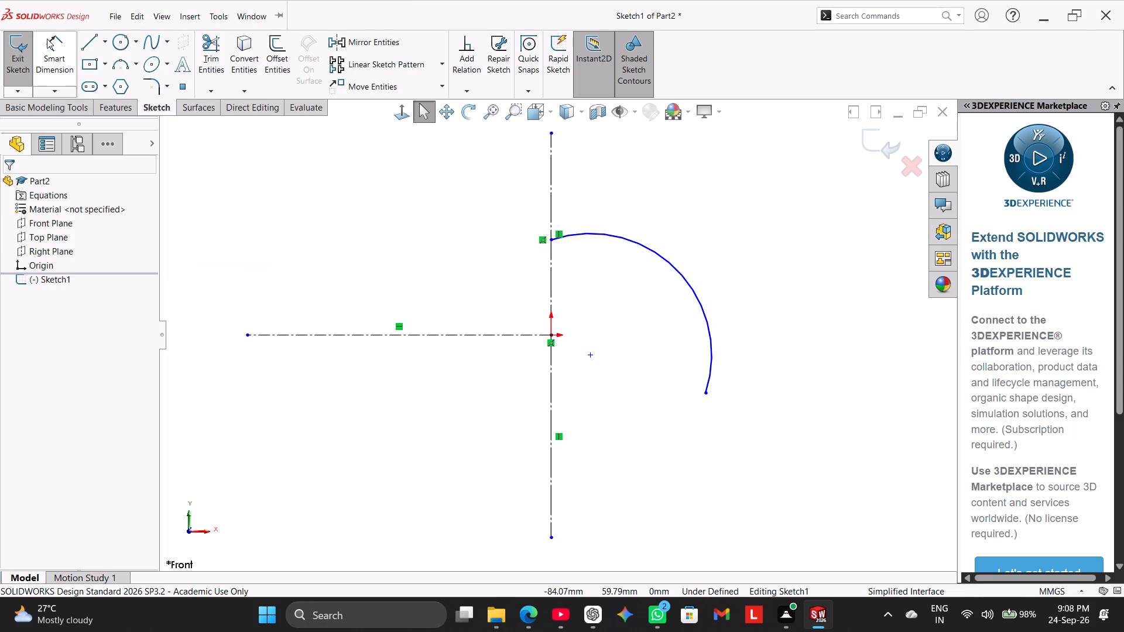
Dimension the vertical distance from the origin to the arc's start point on the centerline as 20 mm.
click(48, 66)
click(551, 333)
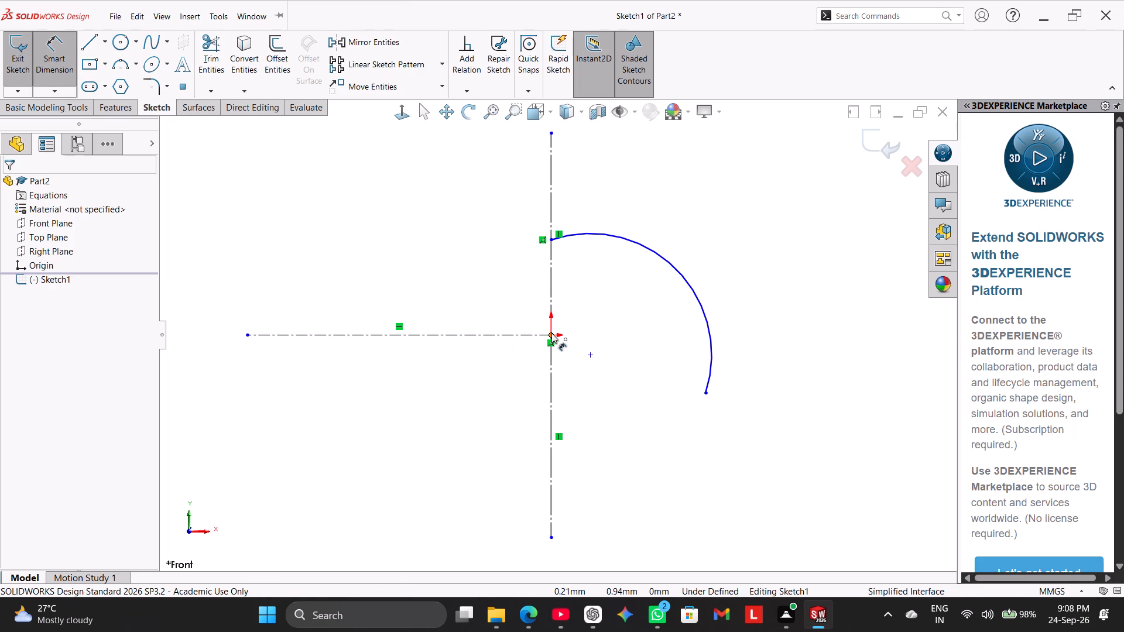
click(551, 237)
click(496, 287)
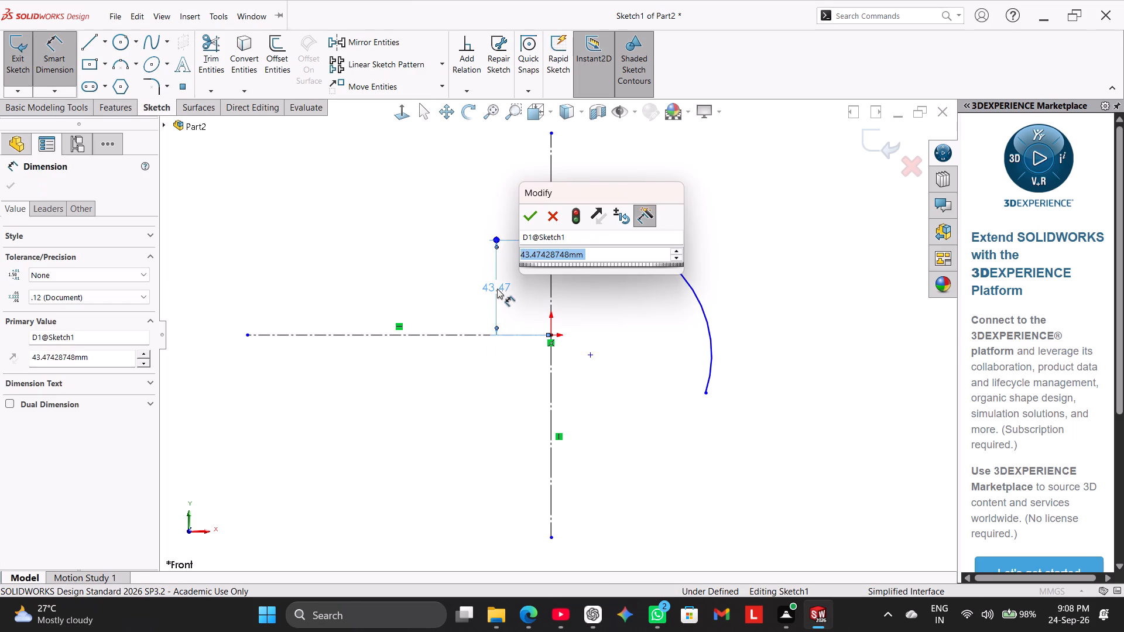
text(20)
key(Return)
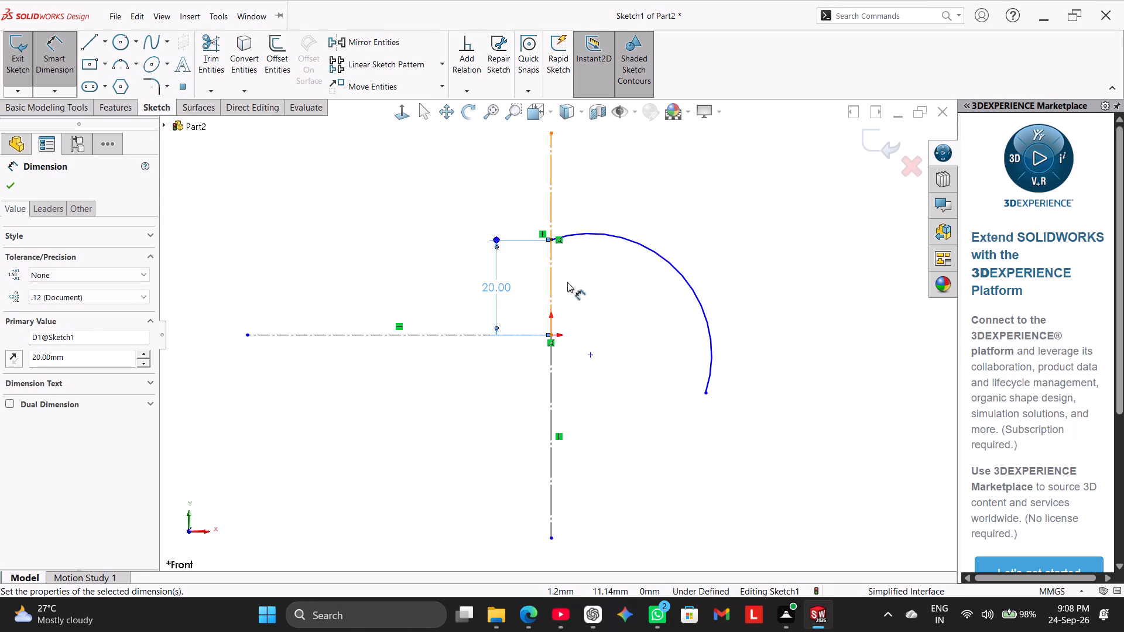
right_click(776, 191)
click(708, 192)
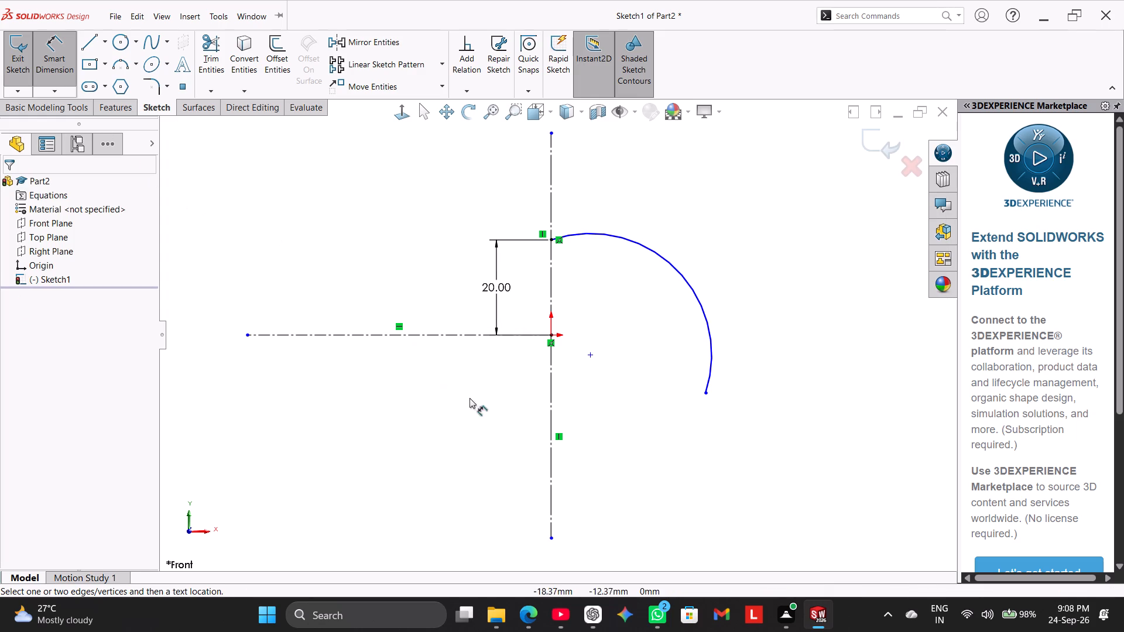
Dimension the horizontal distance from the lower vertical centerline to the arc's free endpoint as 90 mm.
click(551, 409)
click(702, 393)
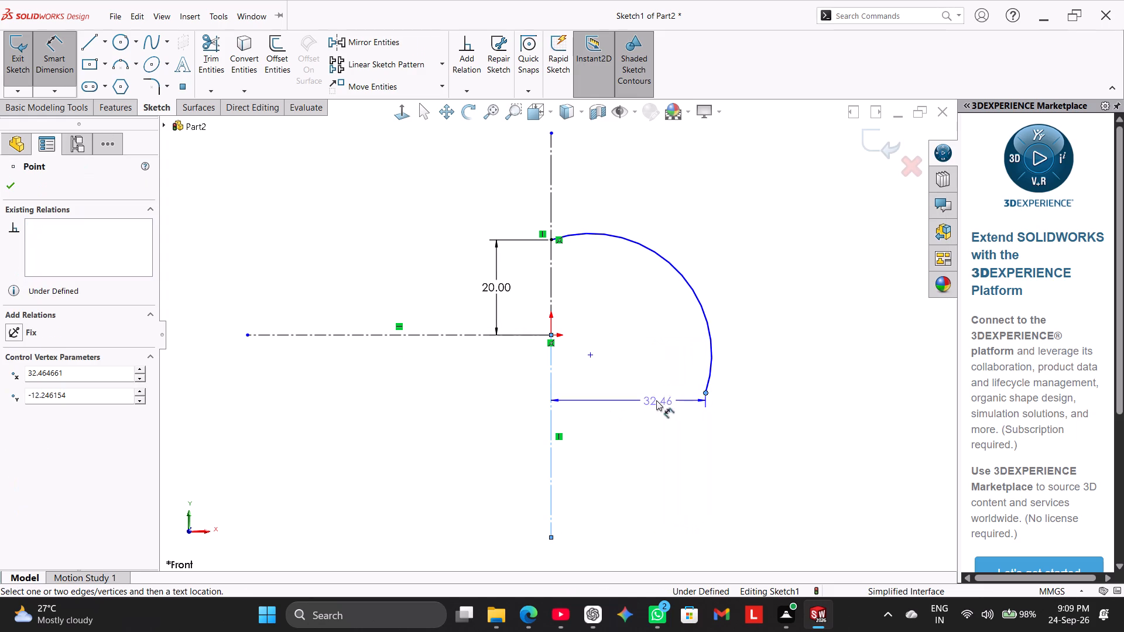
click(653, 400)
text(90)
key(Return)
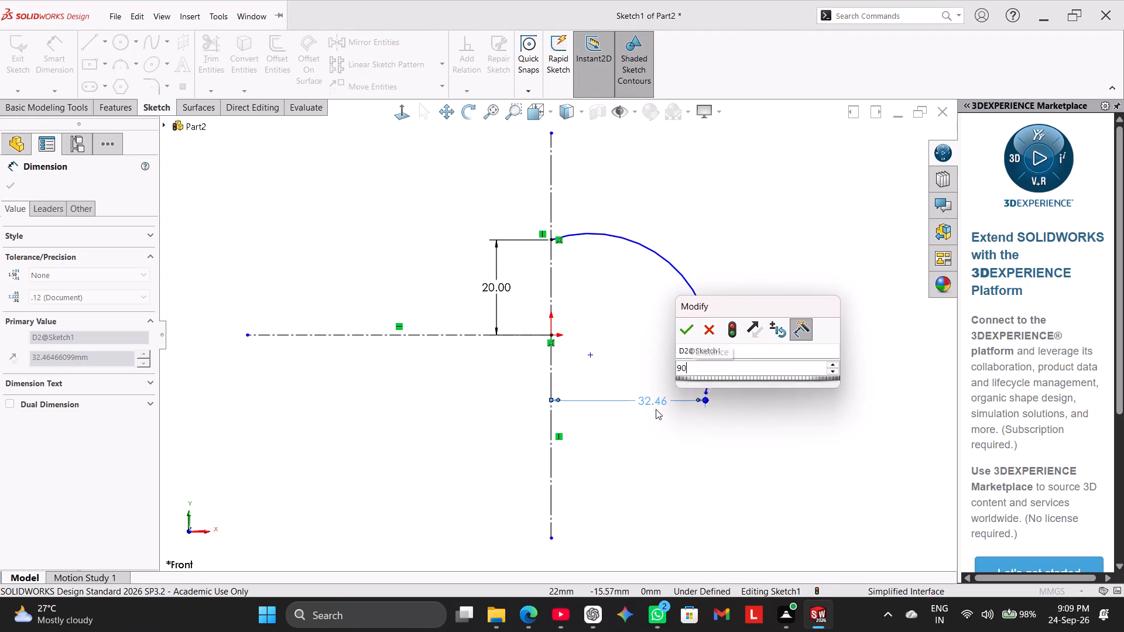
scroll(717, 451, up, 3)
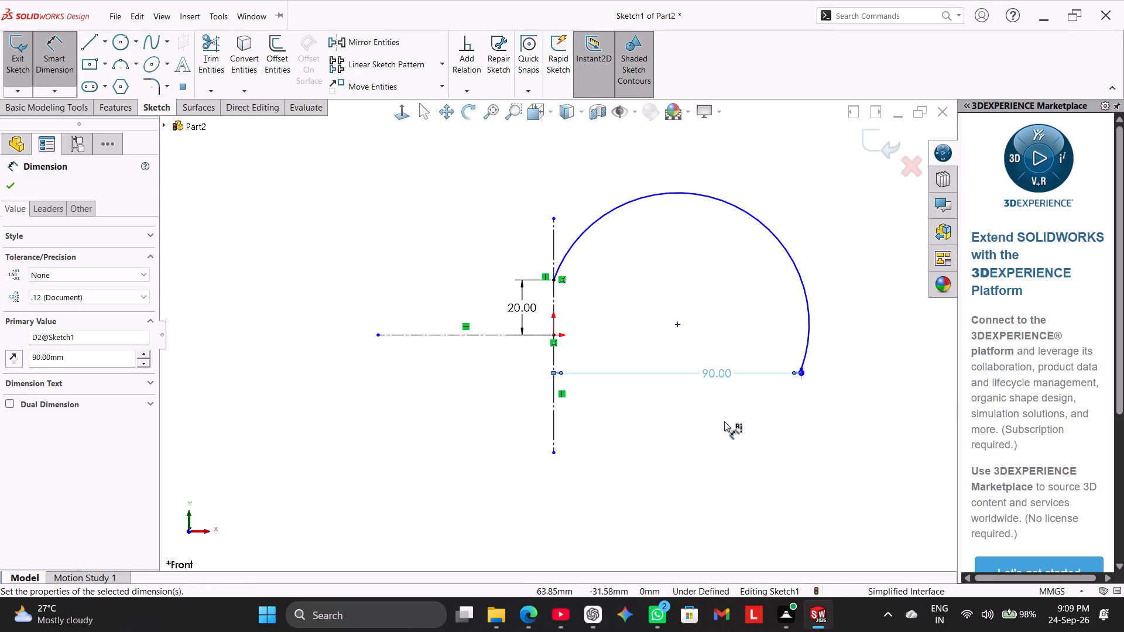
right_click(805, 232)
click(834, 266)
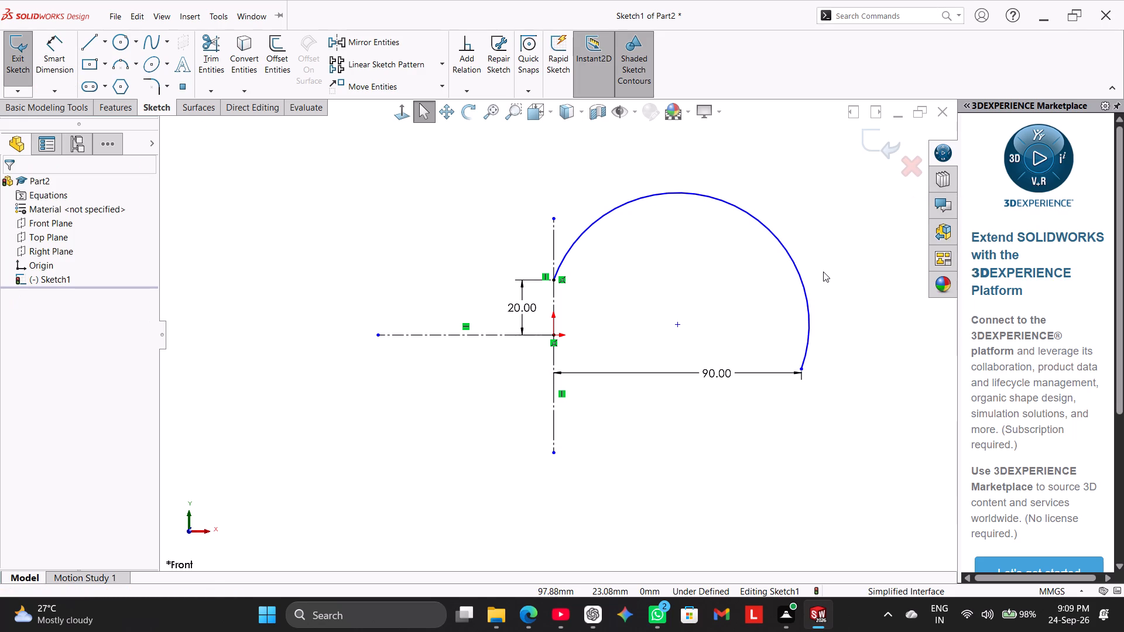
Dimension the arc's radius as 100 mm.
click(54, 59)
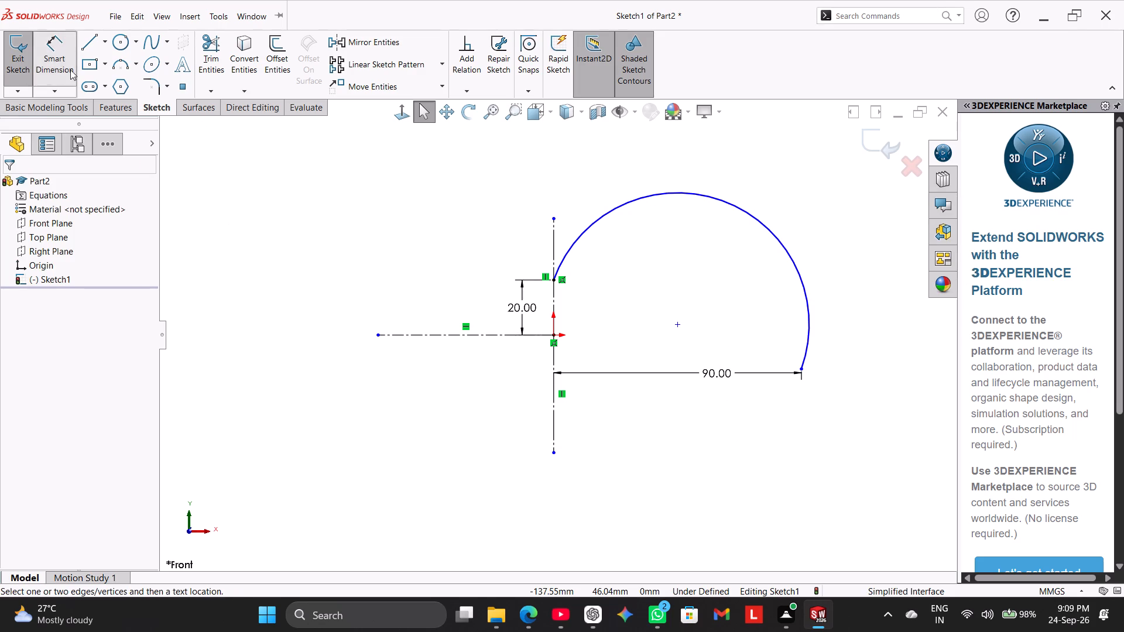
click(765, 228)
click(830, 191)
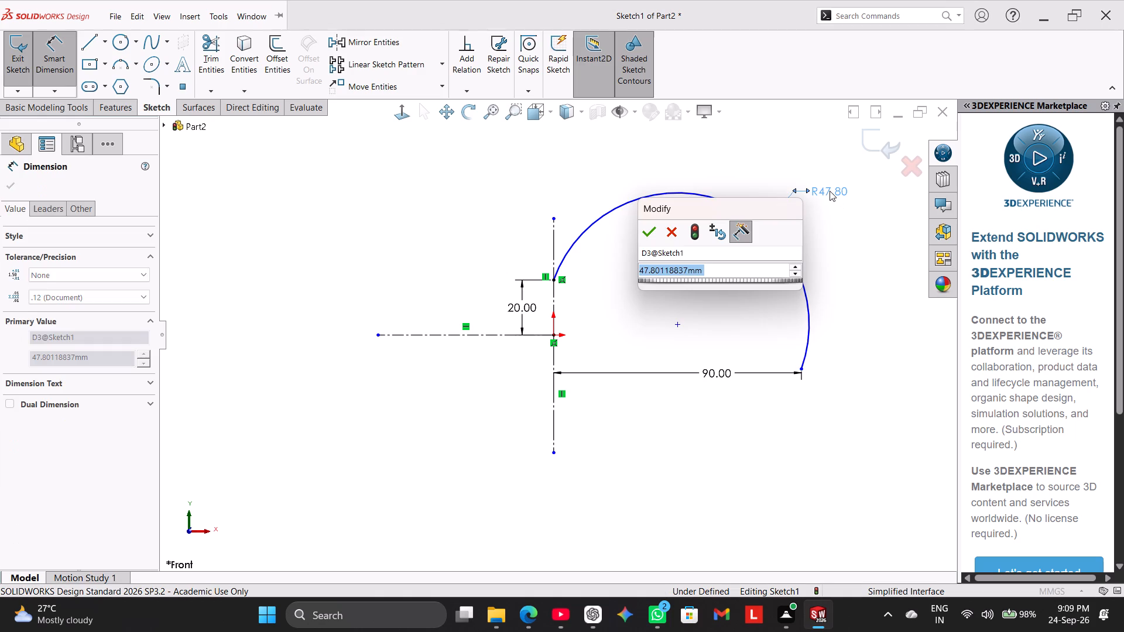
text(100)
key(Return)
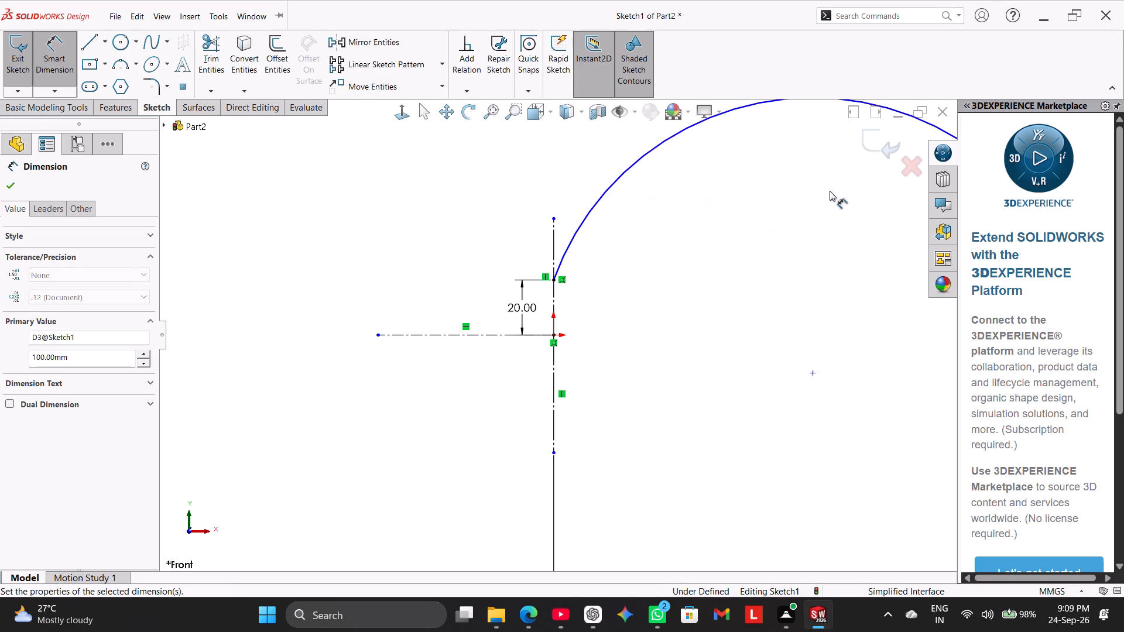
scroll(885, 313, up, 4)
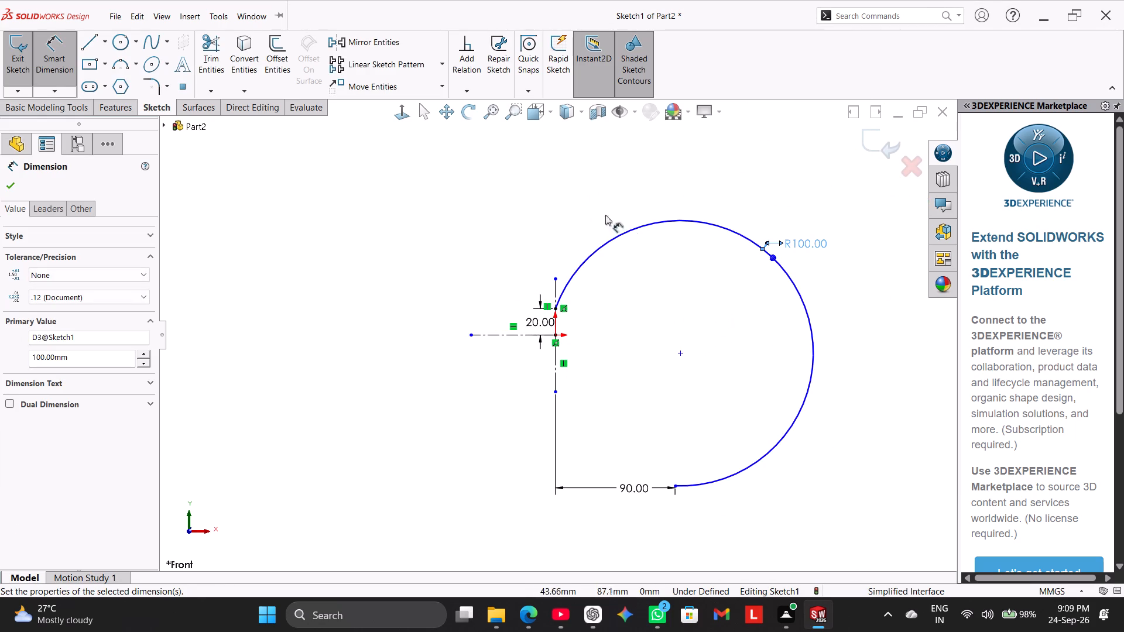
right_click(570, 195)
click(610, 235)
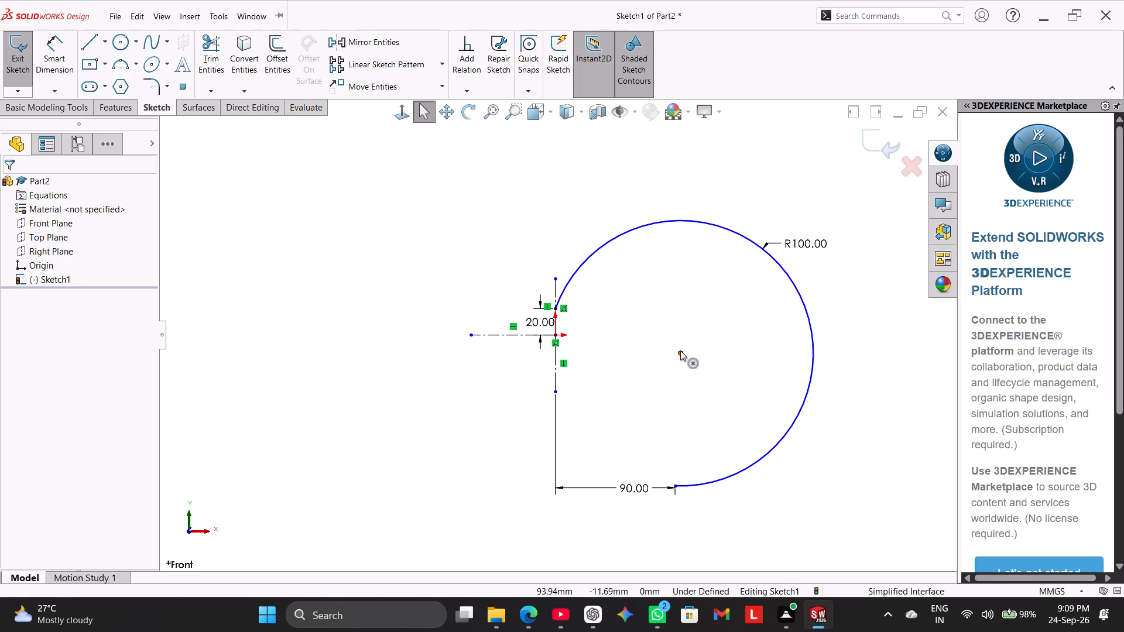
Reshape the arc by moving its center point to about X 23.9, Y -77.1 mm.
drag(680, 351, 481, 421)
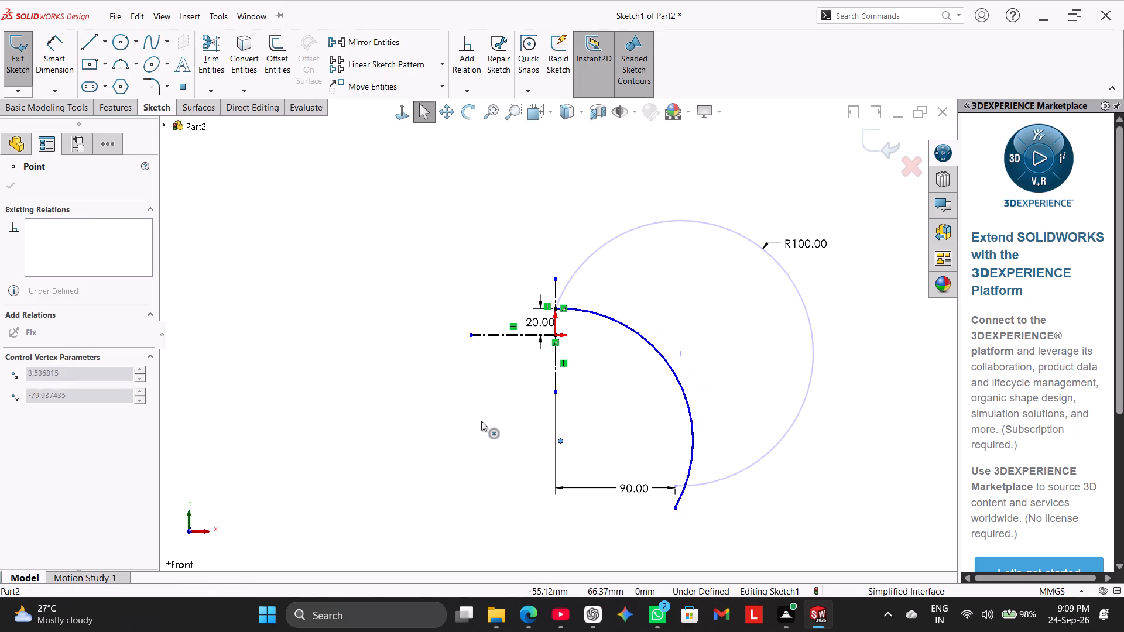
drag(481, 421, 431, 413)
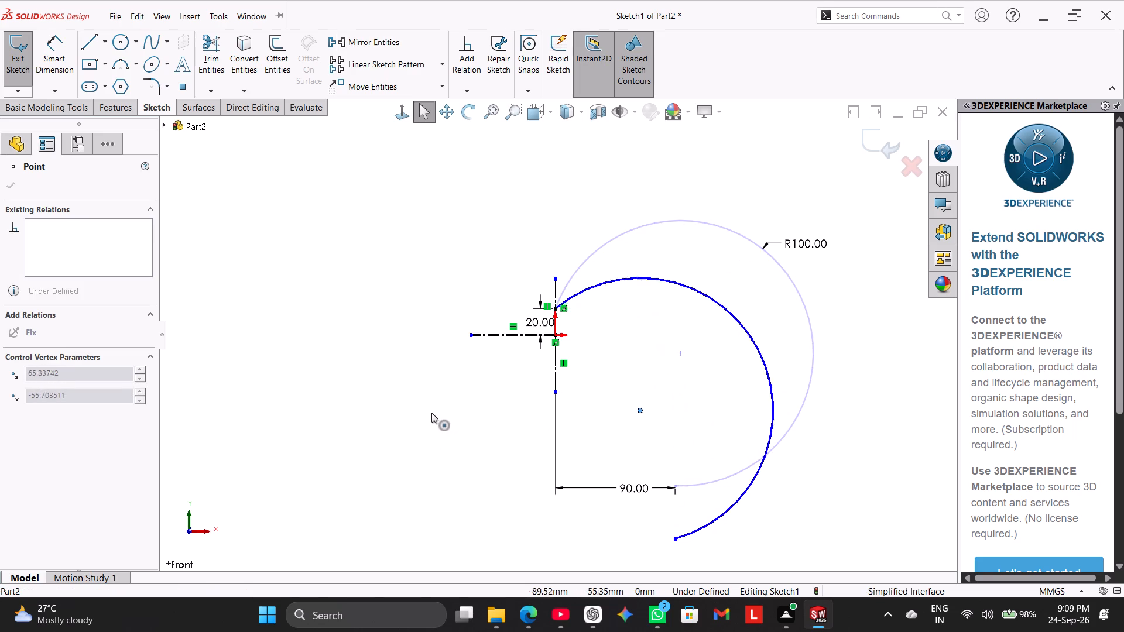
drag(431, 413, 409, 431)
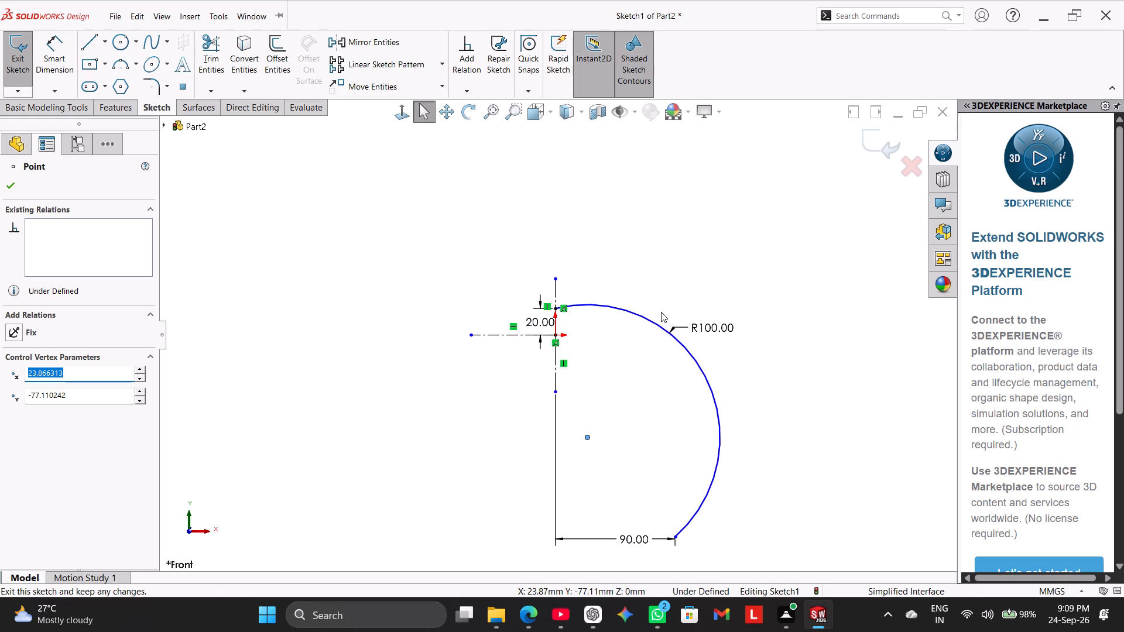
Delete the arc together with its associated dimensions, keeping only the centerlines.
right_click(652, 325)
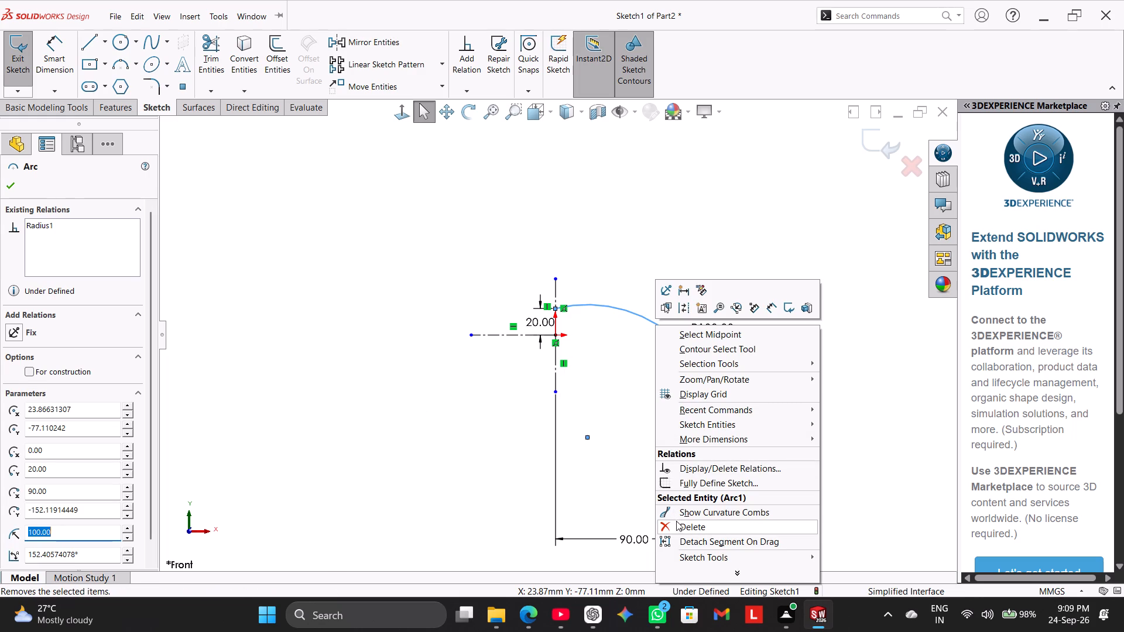
click(687, 525)
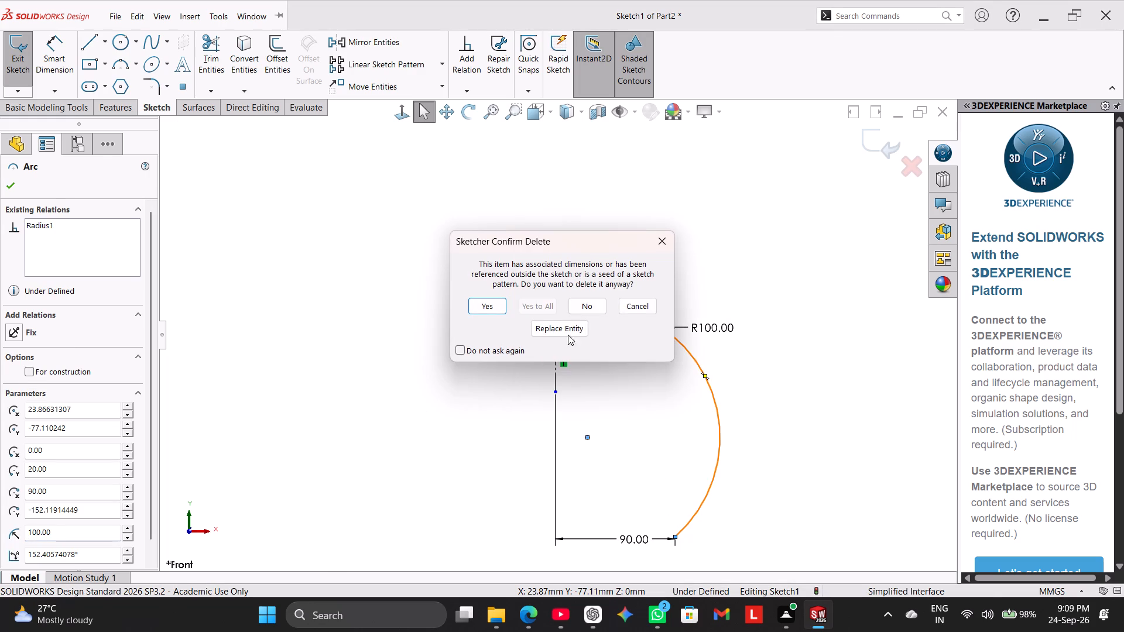
click(481, 303)
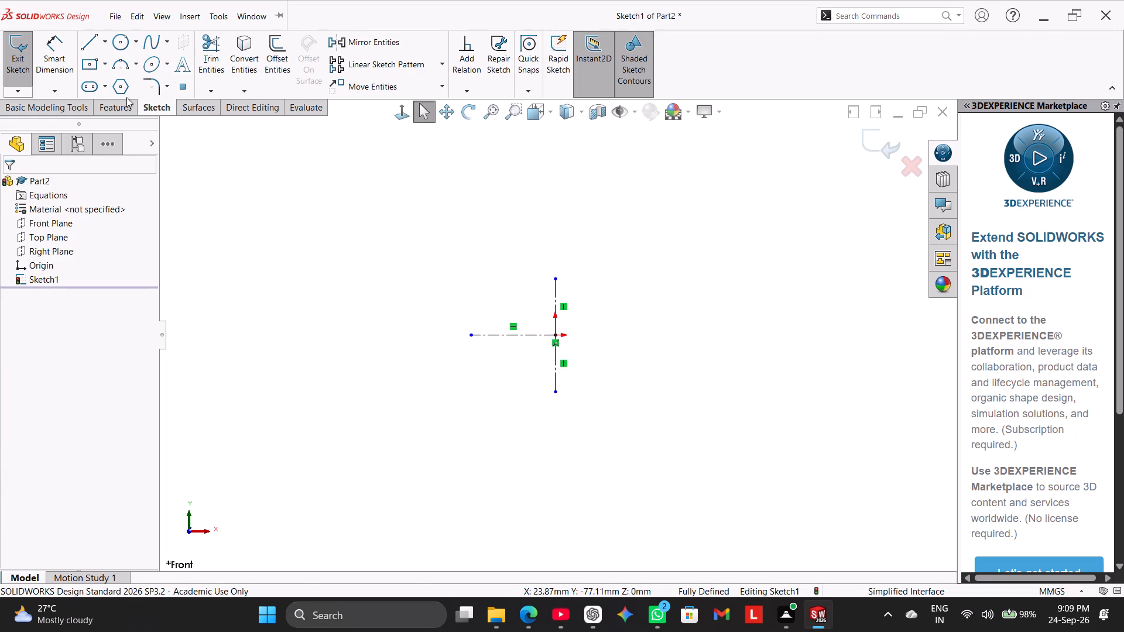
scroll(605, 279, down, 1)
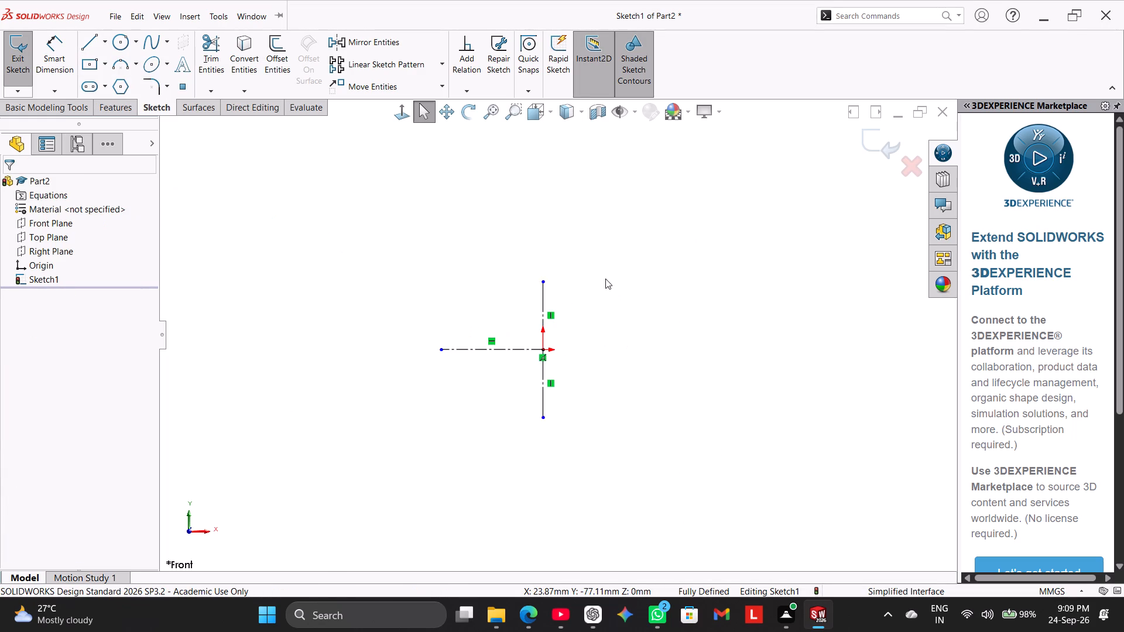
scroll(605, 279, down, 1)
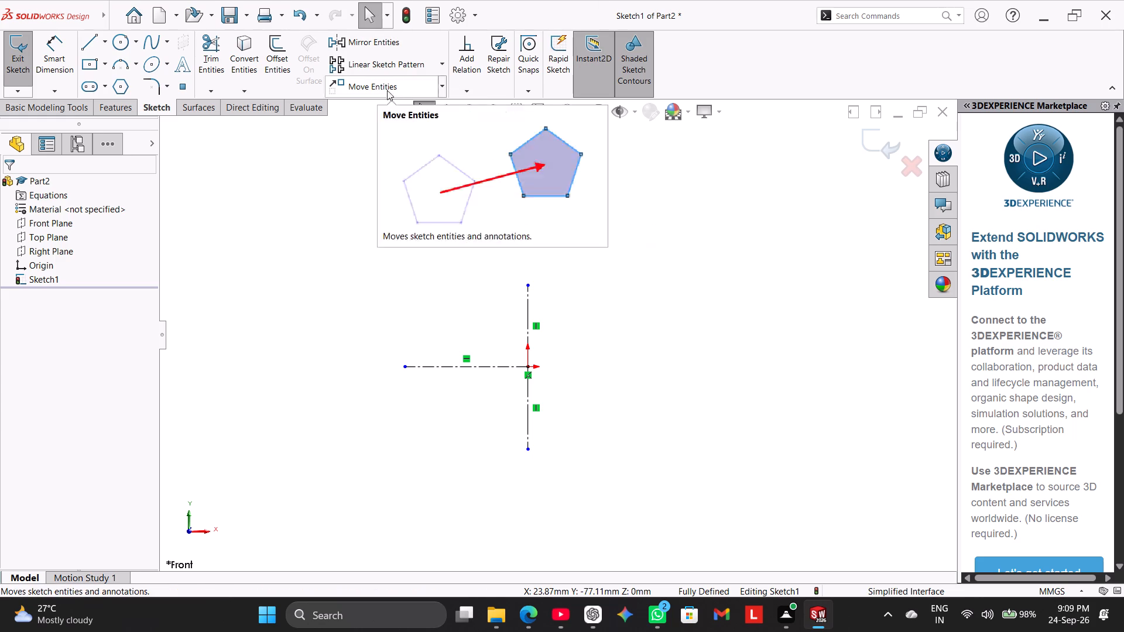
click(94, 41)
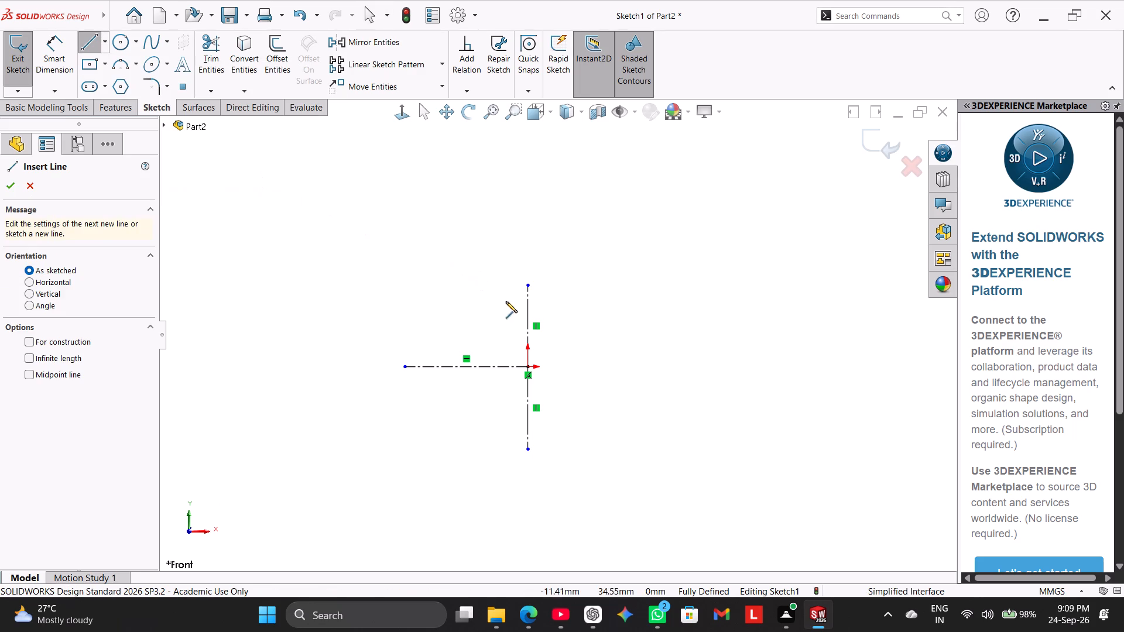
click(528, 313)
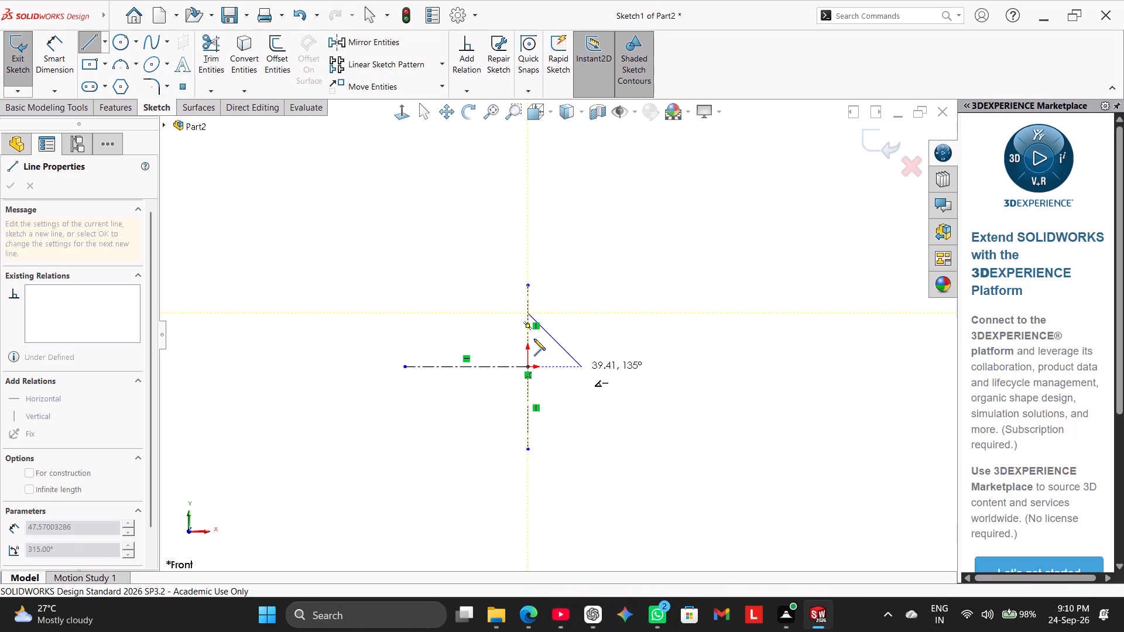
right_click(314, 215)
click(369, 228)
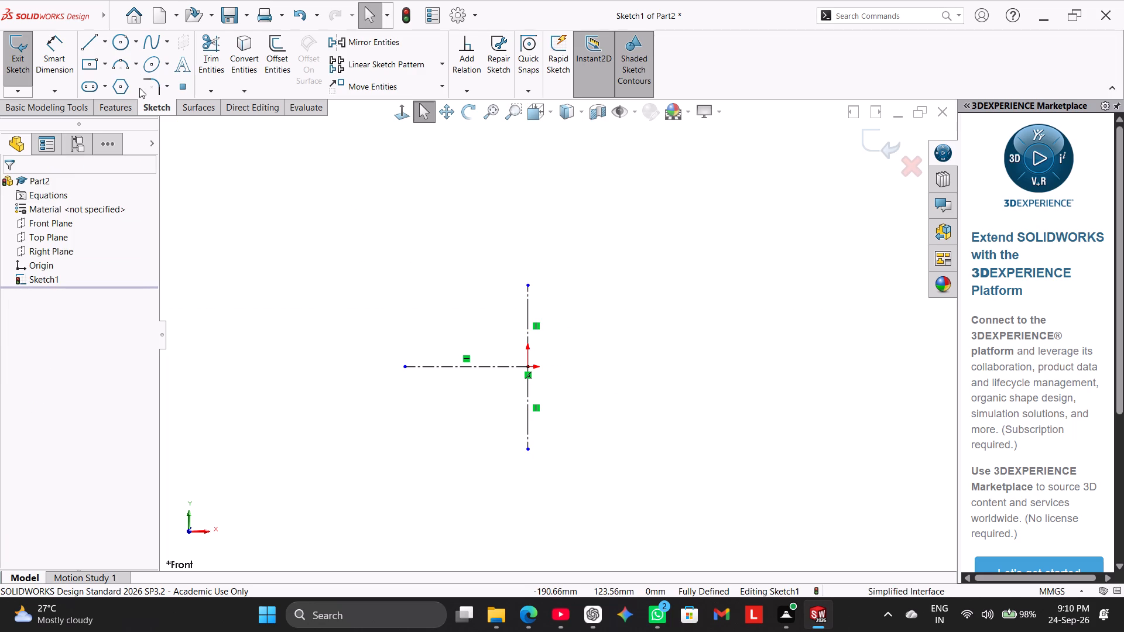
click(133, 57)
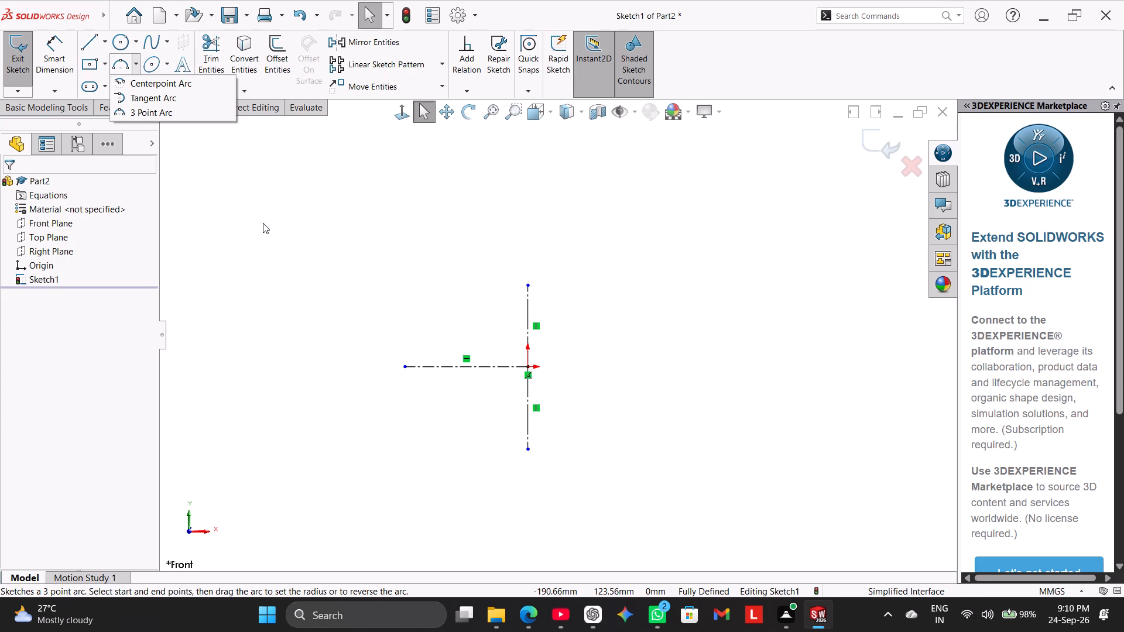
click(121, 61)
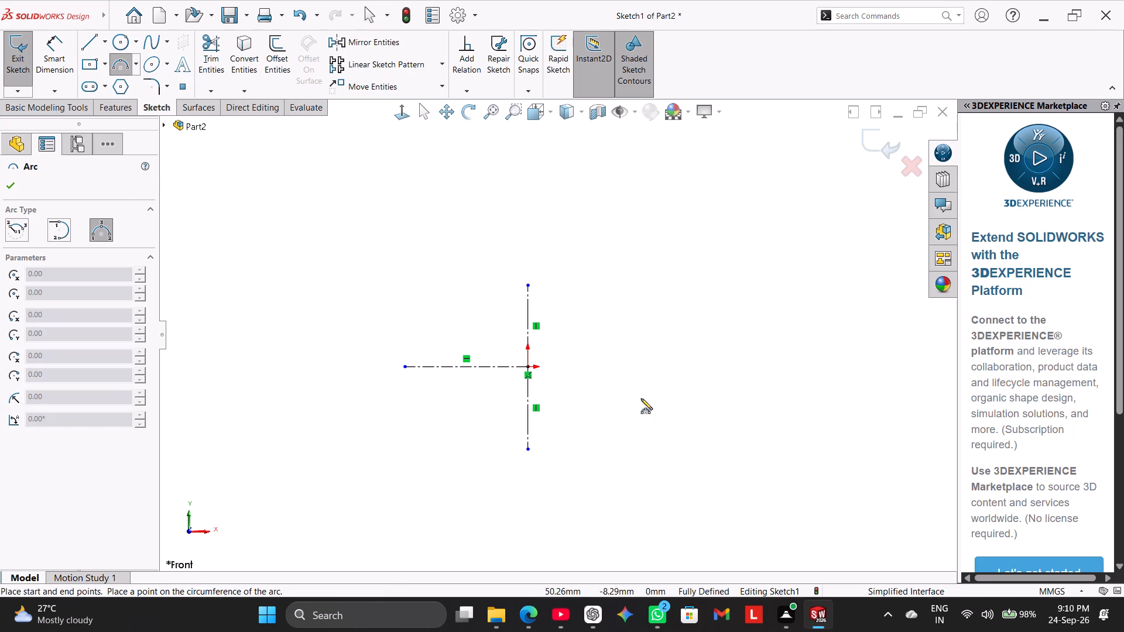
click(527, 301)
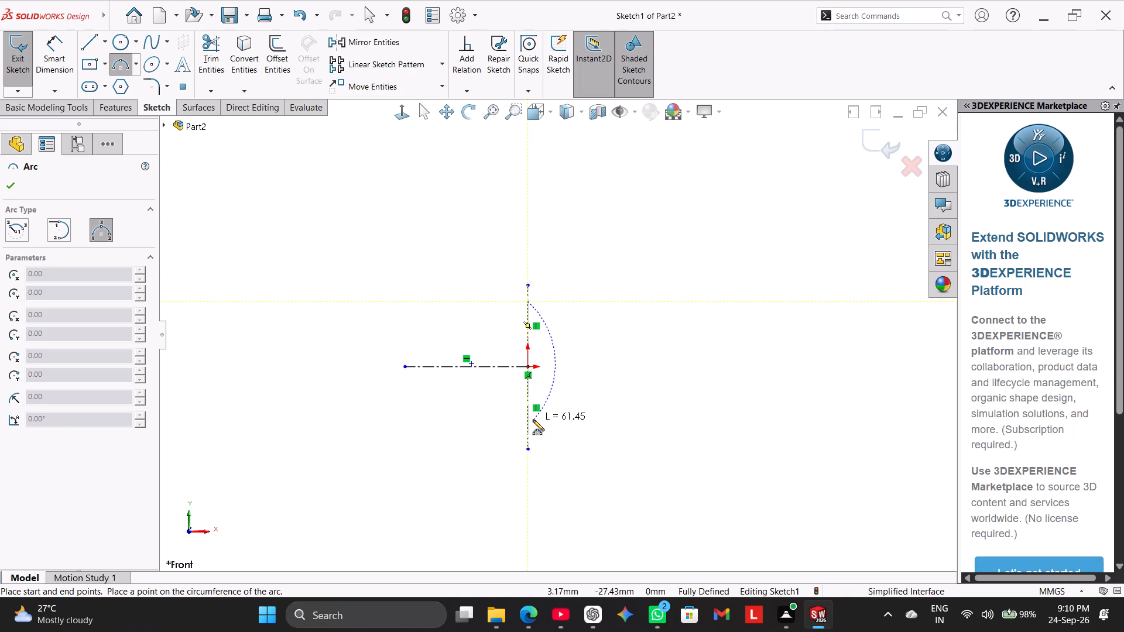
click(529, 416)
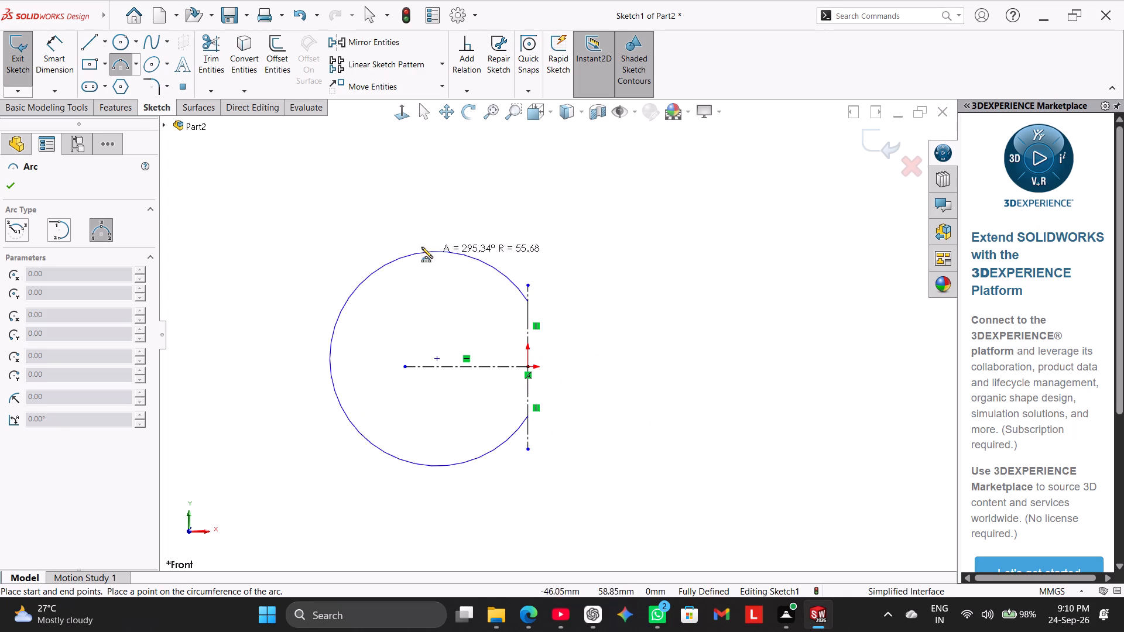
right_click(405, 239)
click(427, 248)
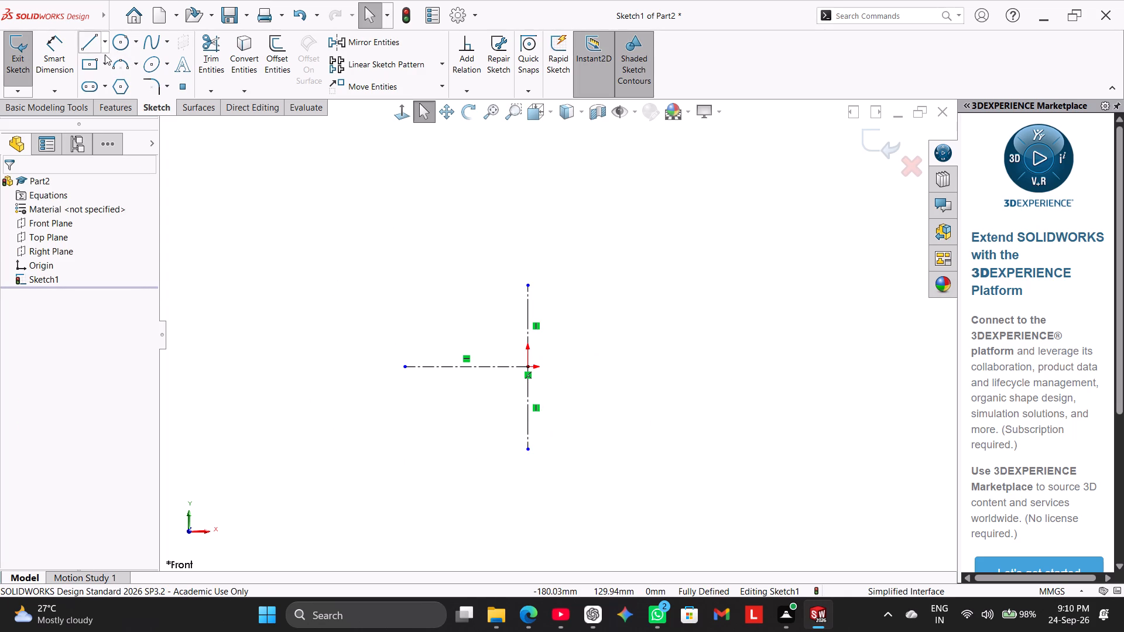
Sketch an outward-bulging three-point arc from the upper vertical centerline, about 32 mm above the origin, to about X 58.5, Y -23.2 mm.
click(115, 65)
click(527, 304)
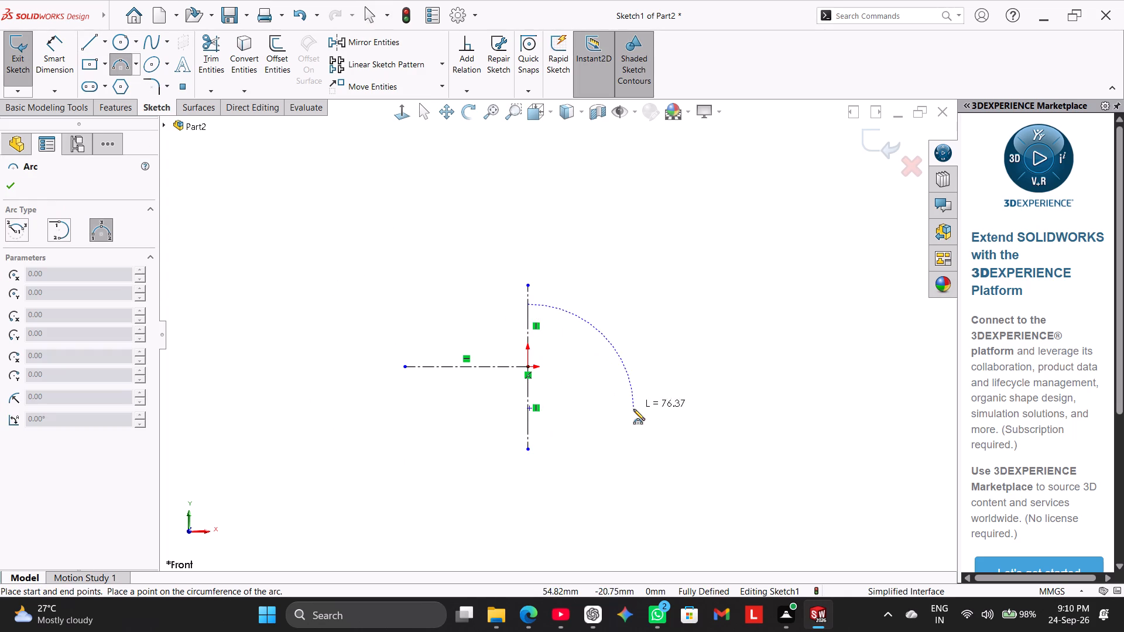
click(640, 411)
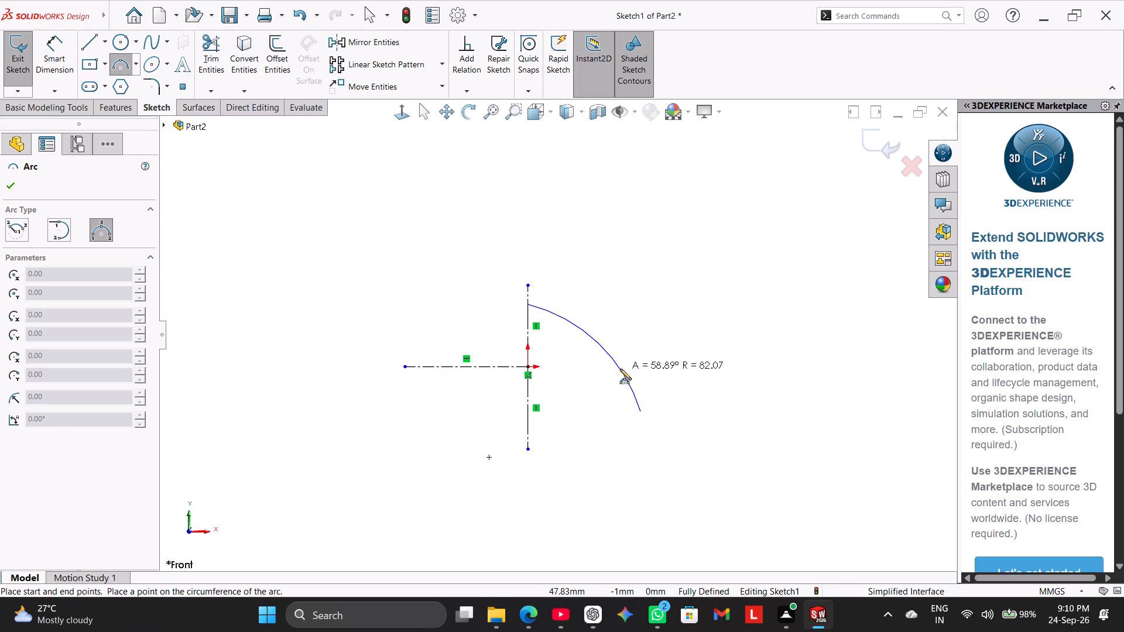
click(620, 371)
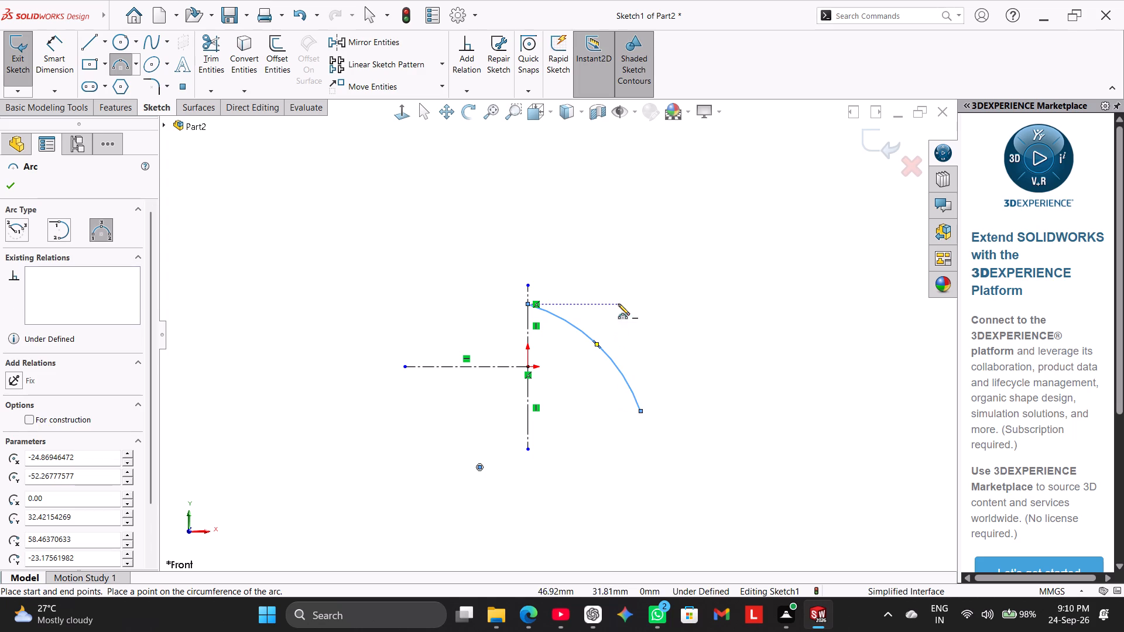
right_click(618, 304)
click(639, 315)
Dimension the horizontal distance from the lower vertical centerline to the new arc's free endpoint as 90 mm.
click(63, 49)
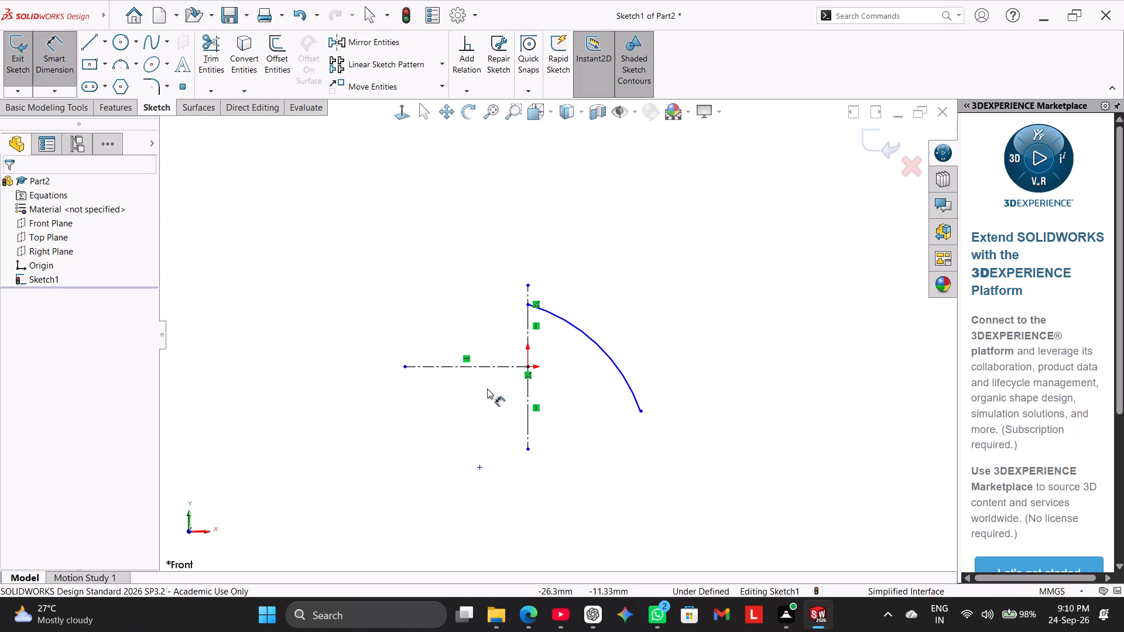
scroll(619, 370, down, 2)
click(477, 435)
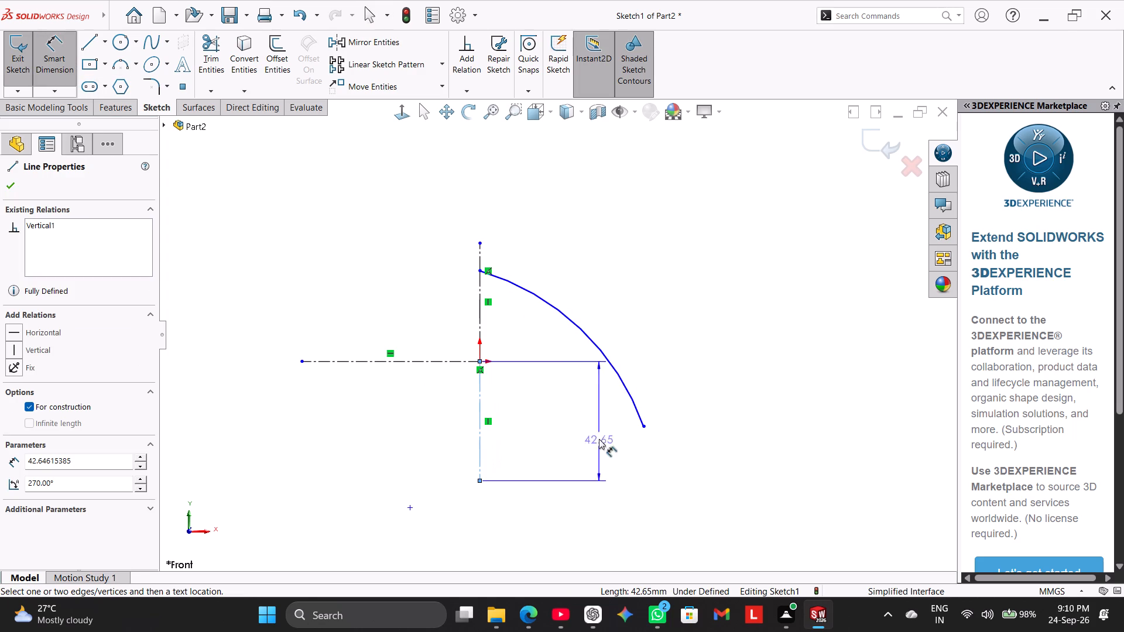
click(645, 425)
click(585, 427)
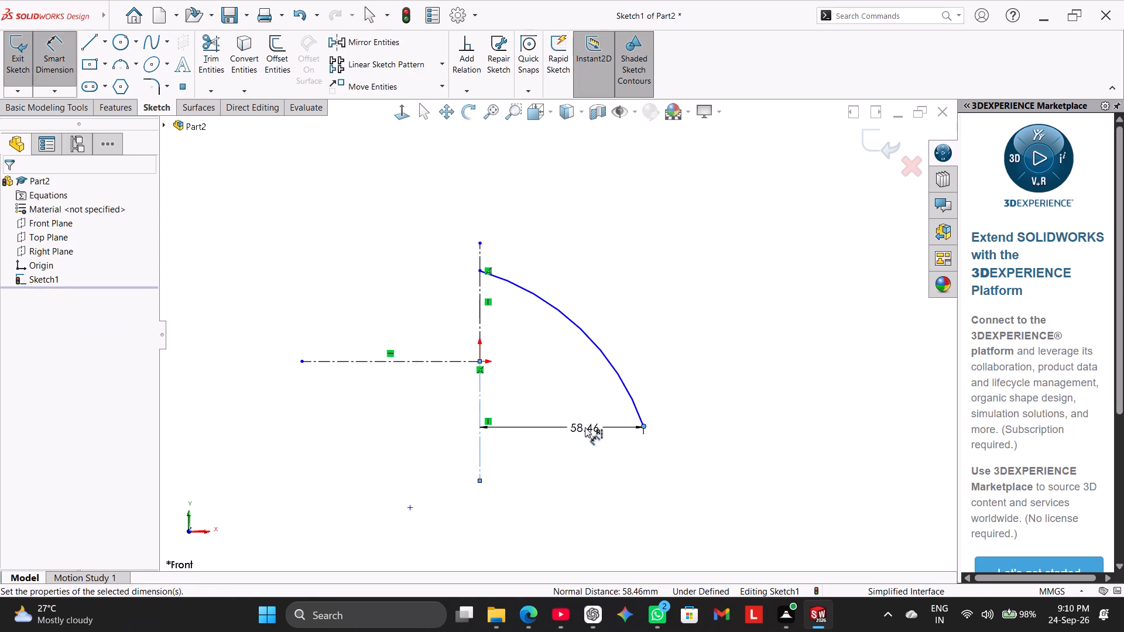
text(90)
key(Return)
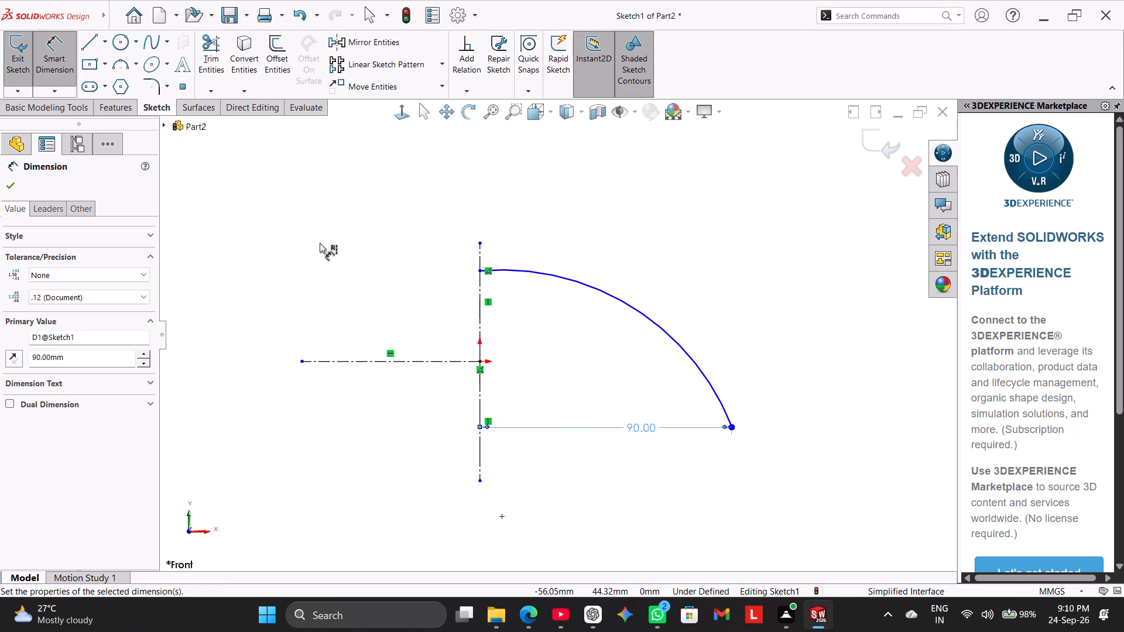
Dimension the vertical distance from the horizontal centerline to the arc's start point as 20 mm.
click(461, 359)
click(479, 272)
click(452, 318)
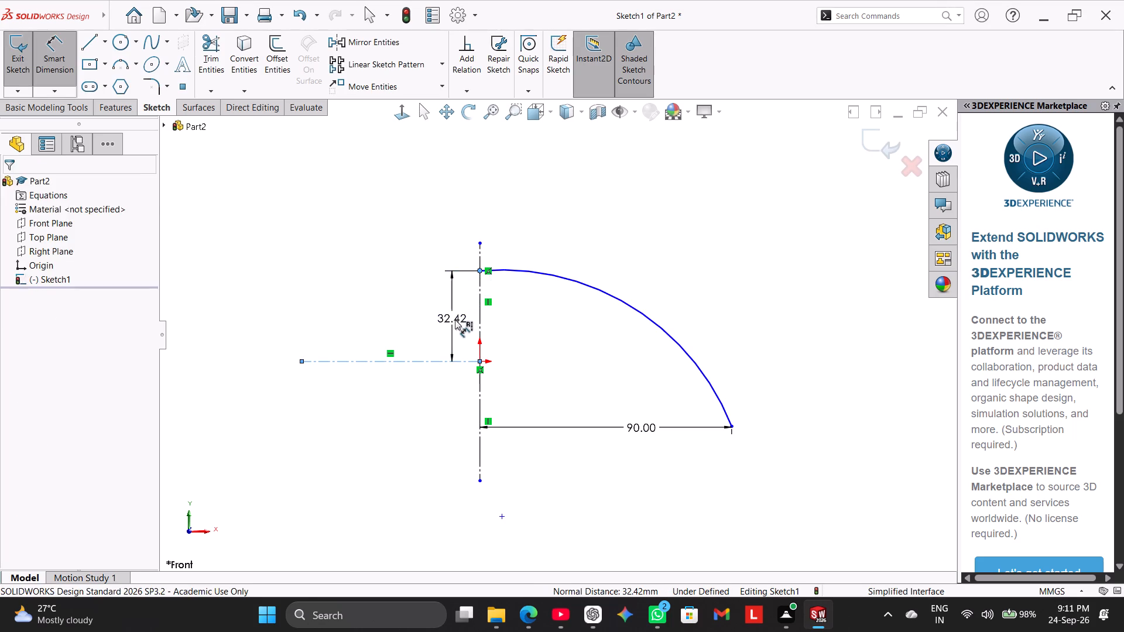
text(20)
key(Return)
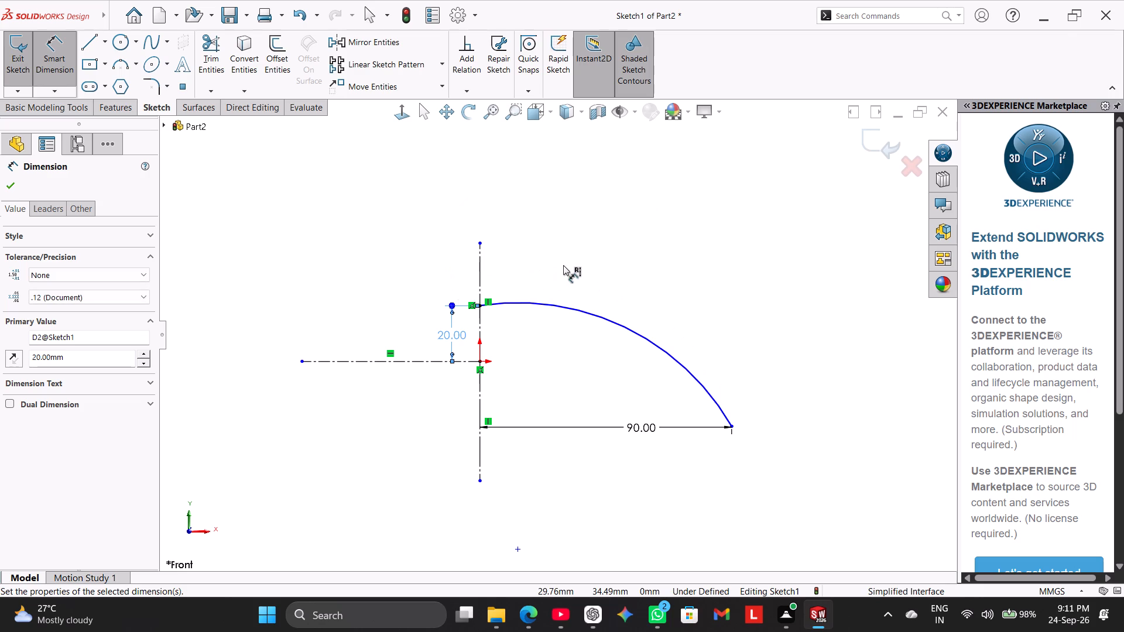
right_click(563, 265)
click(615, 300)
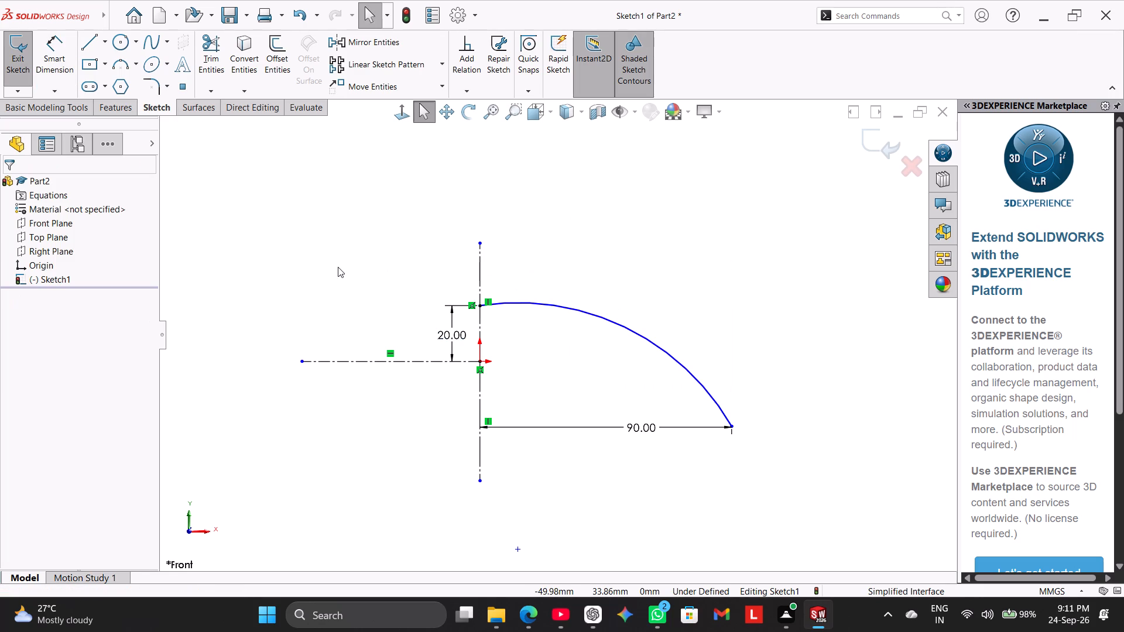
Dimension the three-point arc's radius as 100 mm.
click(72, 59)
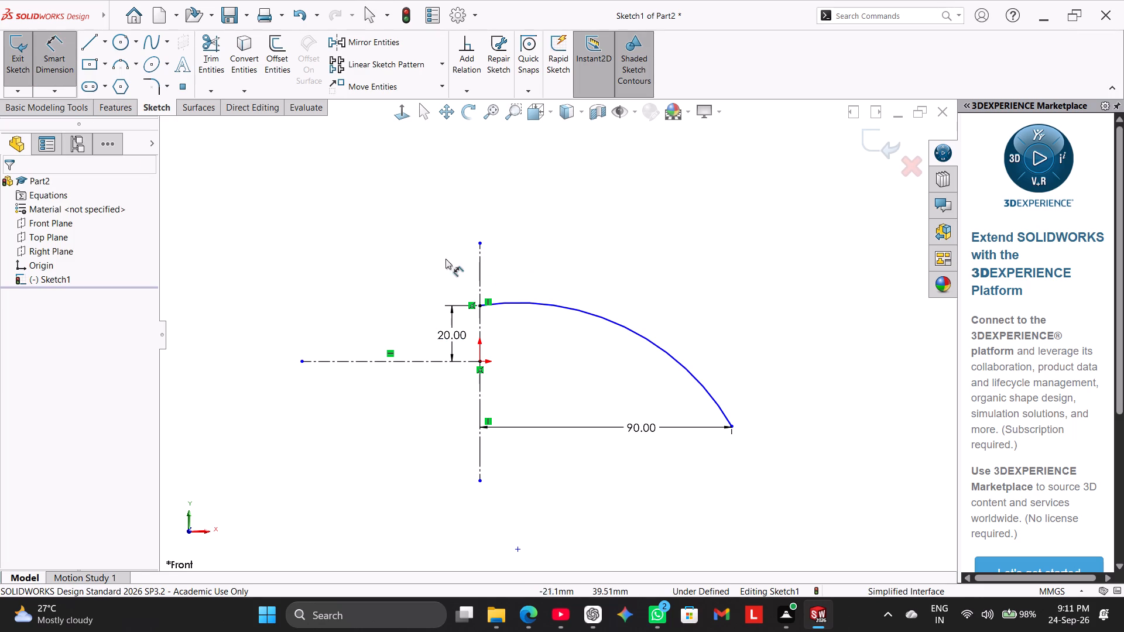
click(571, 309)
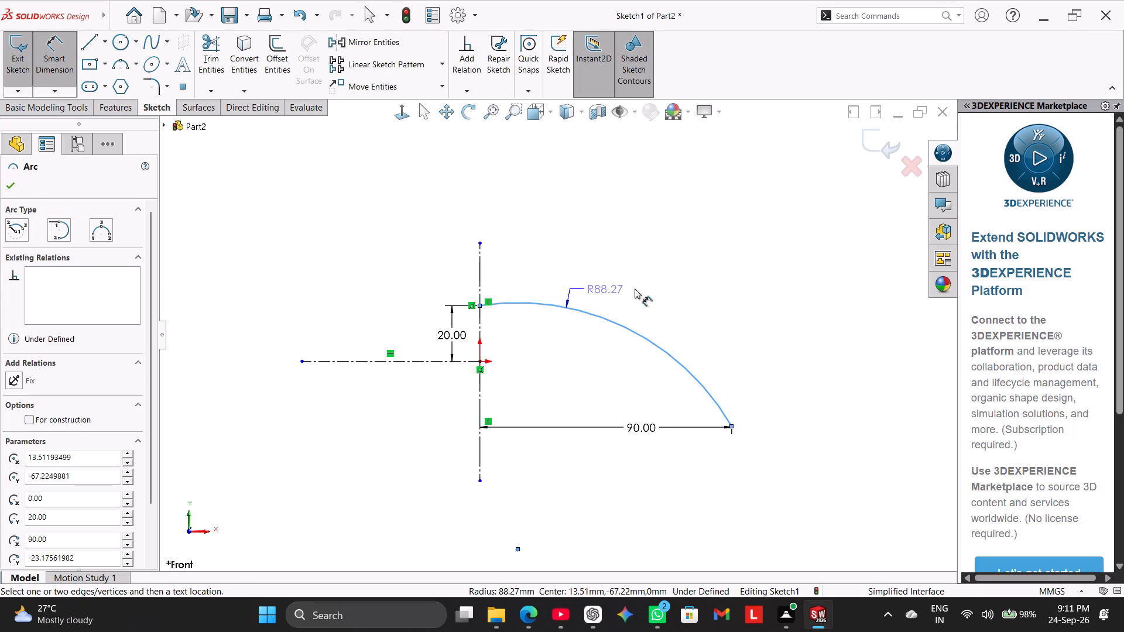
click(675, 290)
text(100)
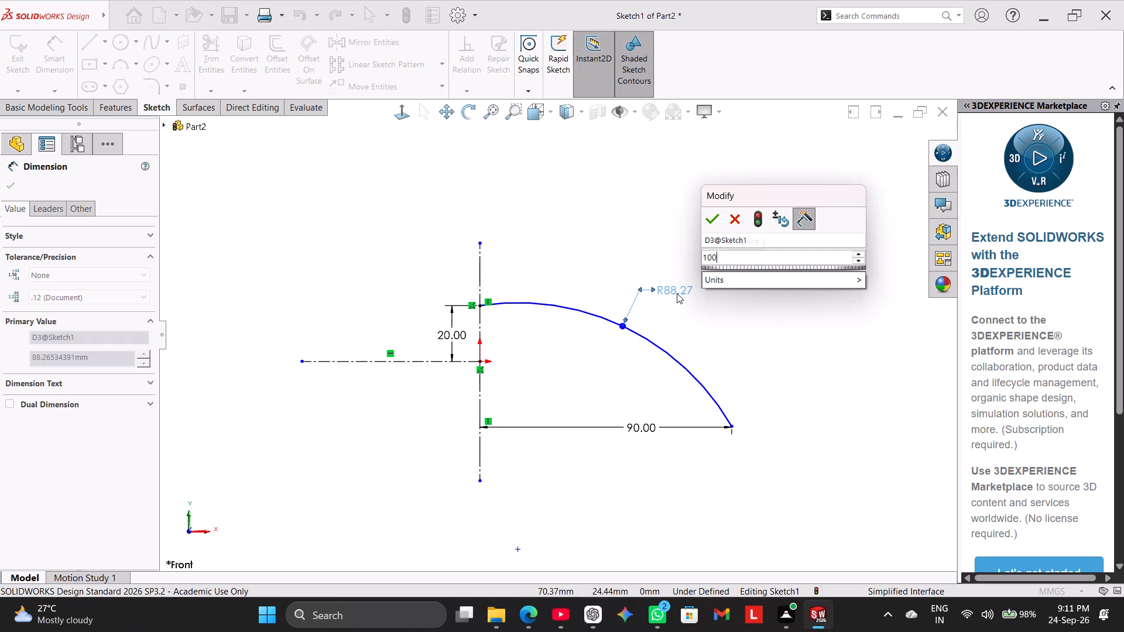
key(Return)
right_click(583, 217)
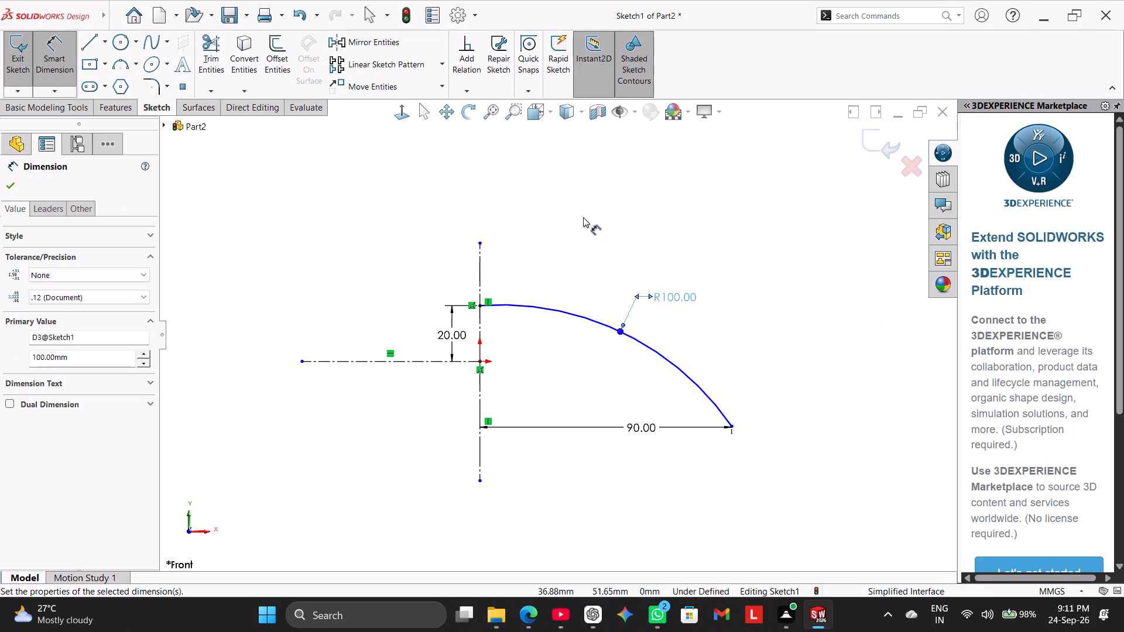
click(623, 255)
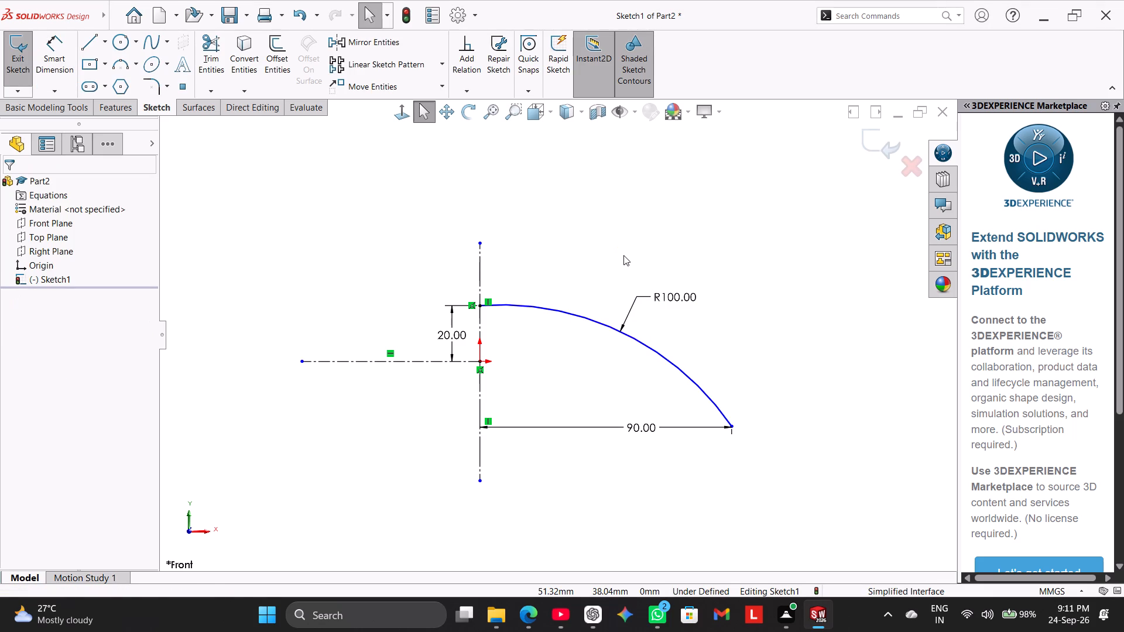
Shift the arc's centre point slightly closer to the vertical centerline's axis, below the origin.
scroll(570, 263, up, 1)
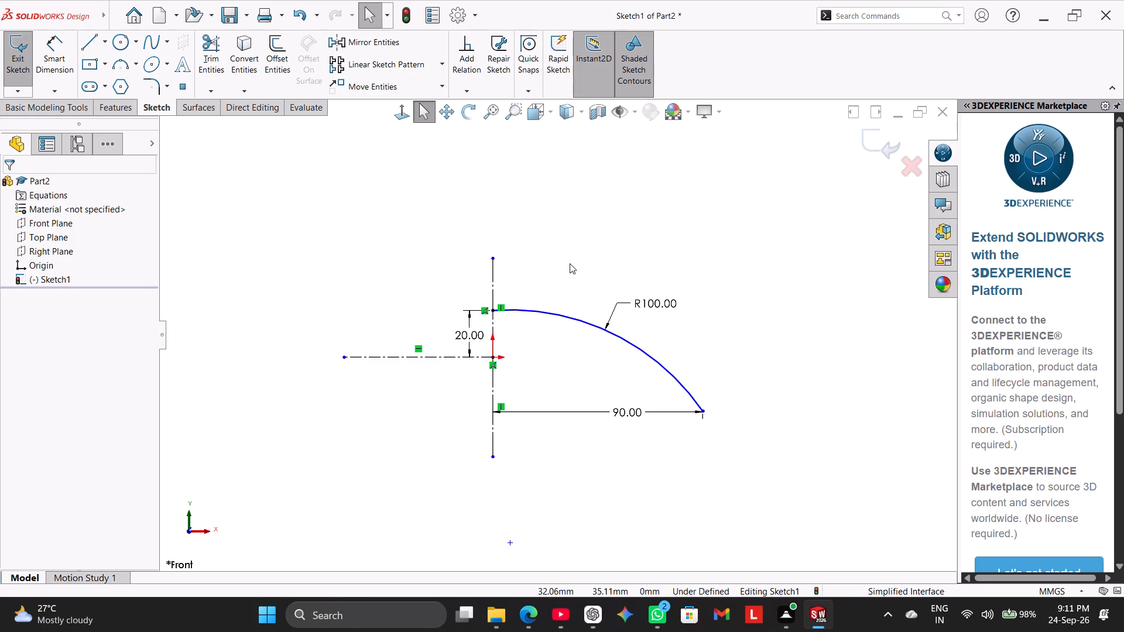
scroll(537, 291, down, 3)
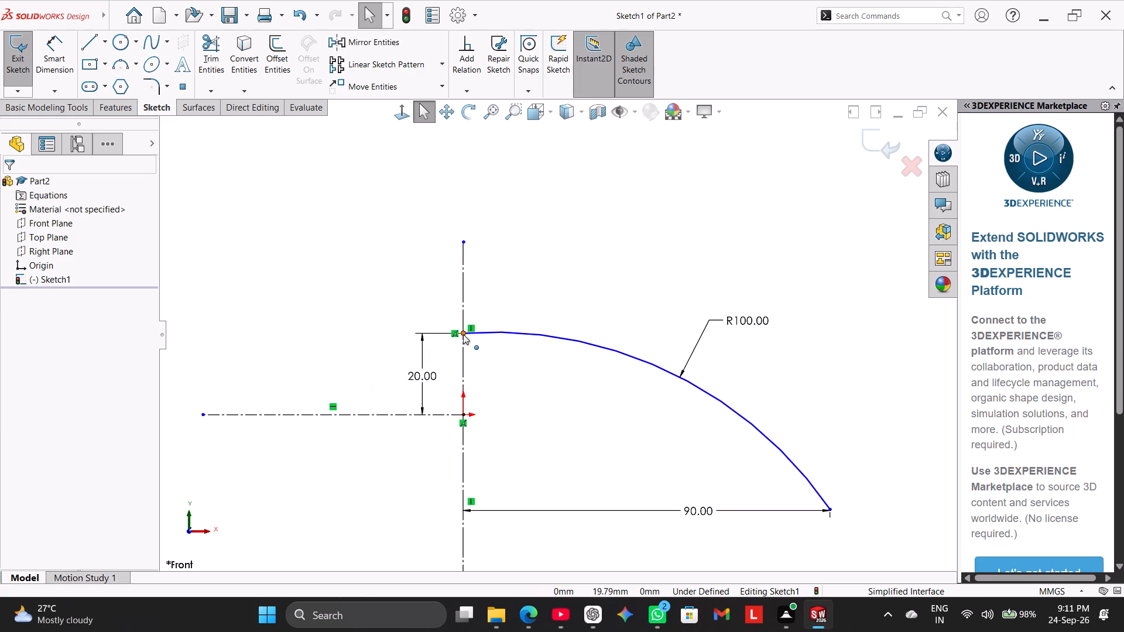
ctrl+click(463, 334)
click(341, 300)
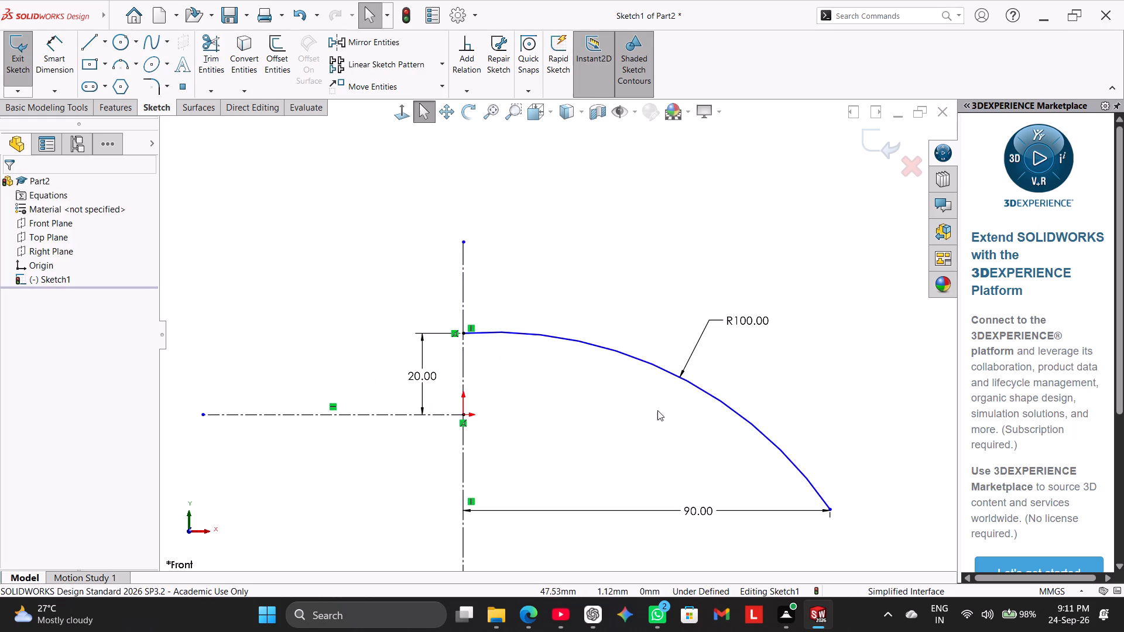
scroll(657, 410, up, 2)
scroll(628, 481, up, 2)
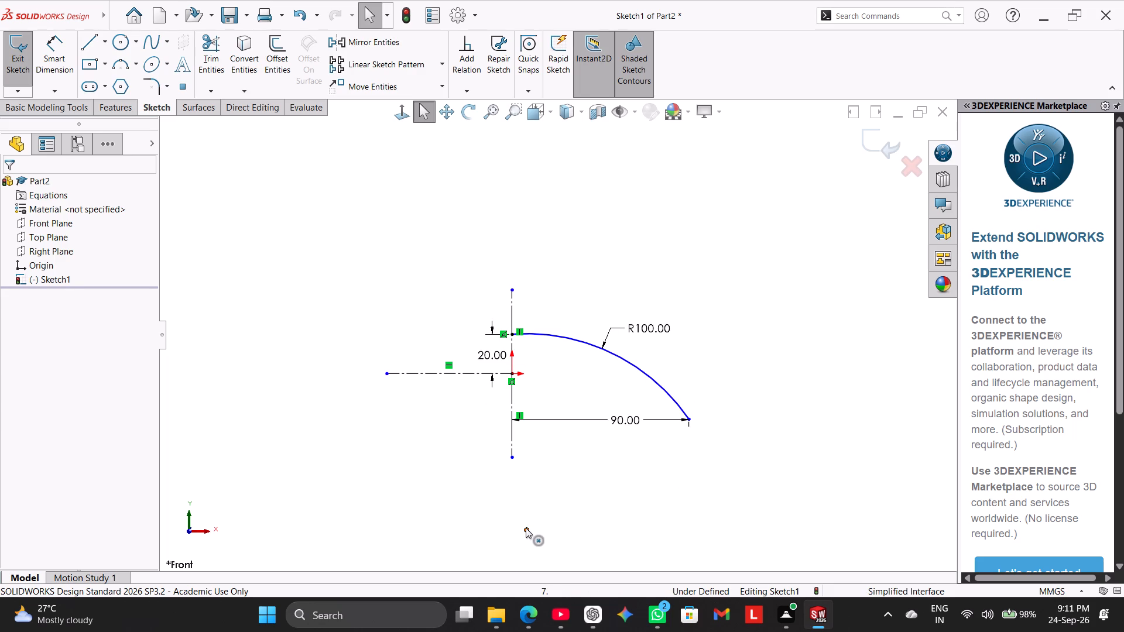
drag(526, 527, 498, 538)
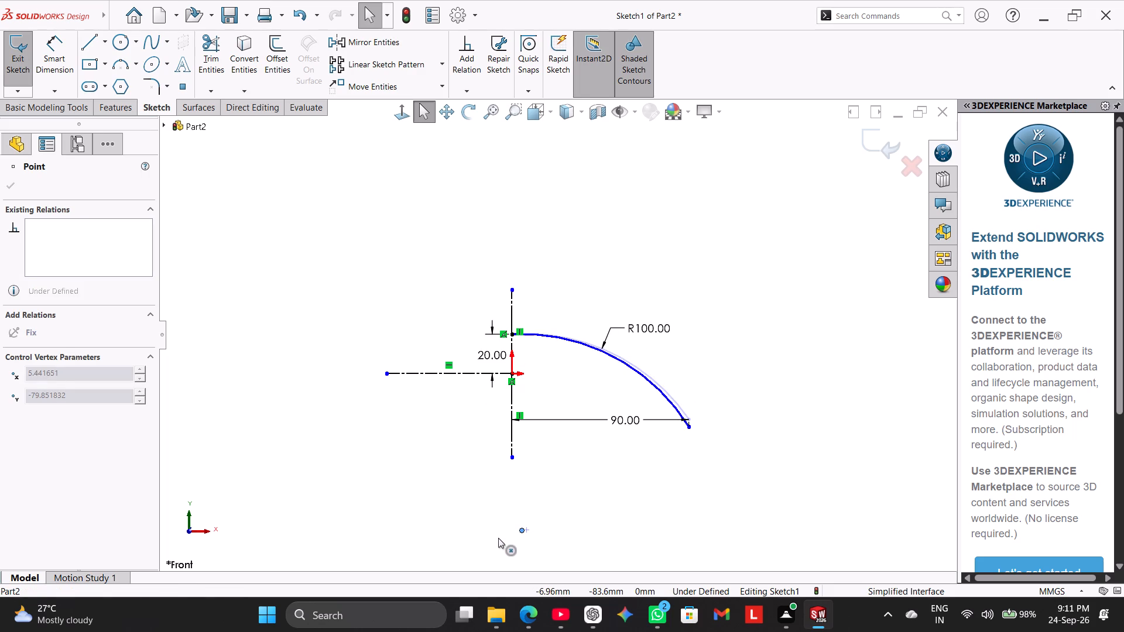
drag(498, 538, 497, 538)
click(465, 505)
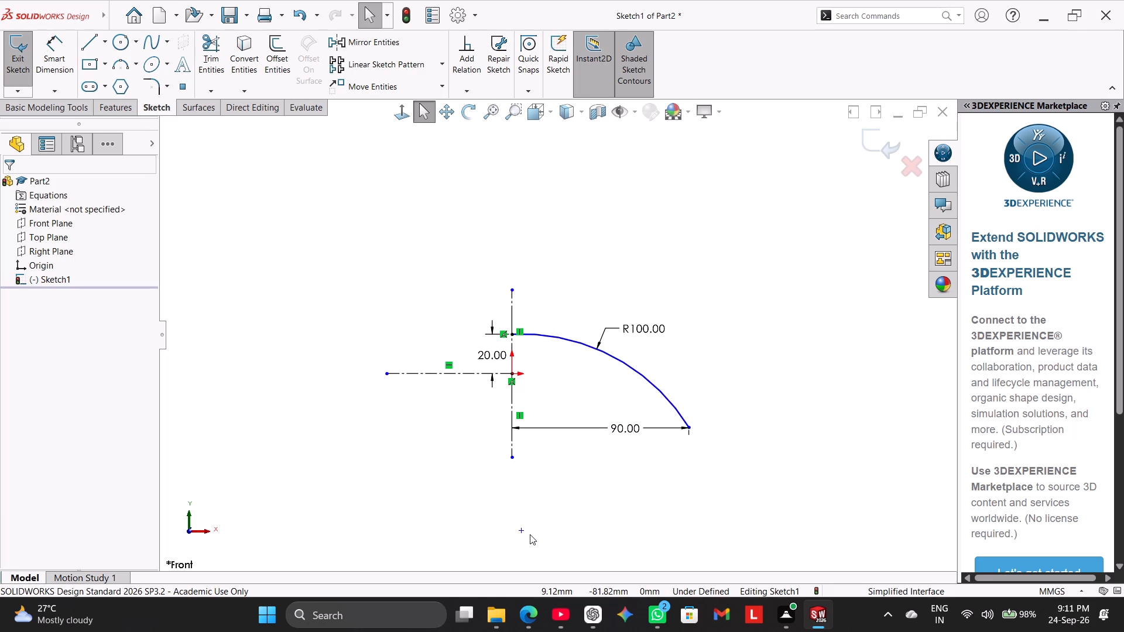
Make the arc's centre point coincident with the lower vertical centerline.
ctrl+click(521, 532)
ctrl+click(510, 403)
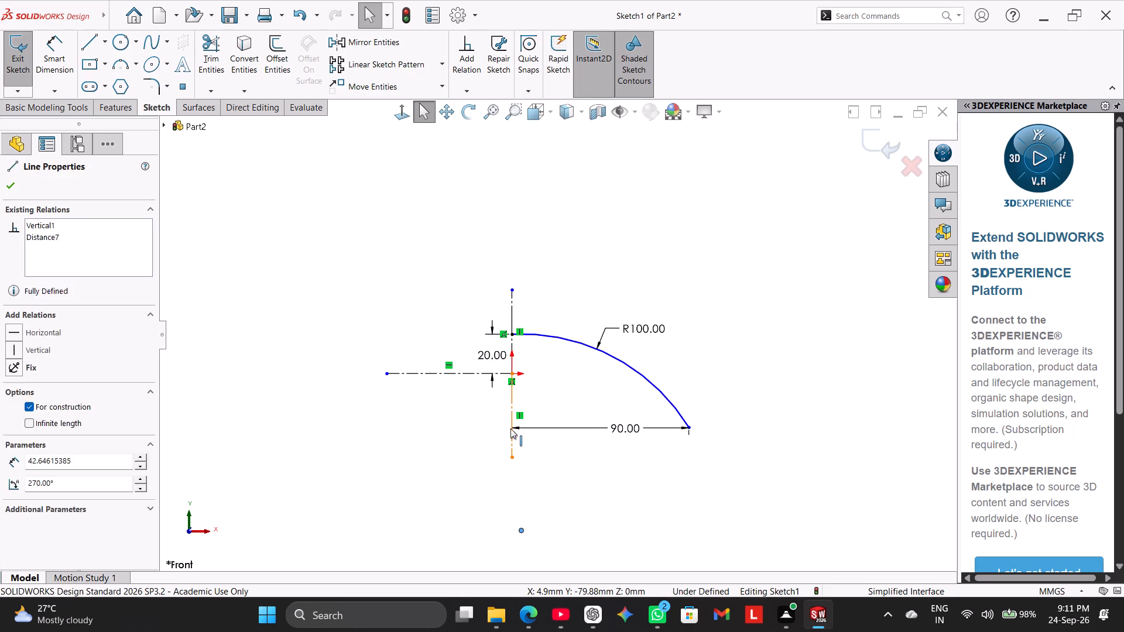
click(316, 421)
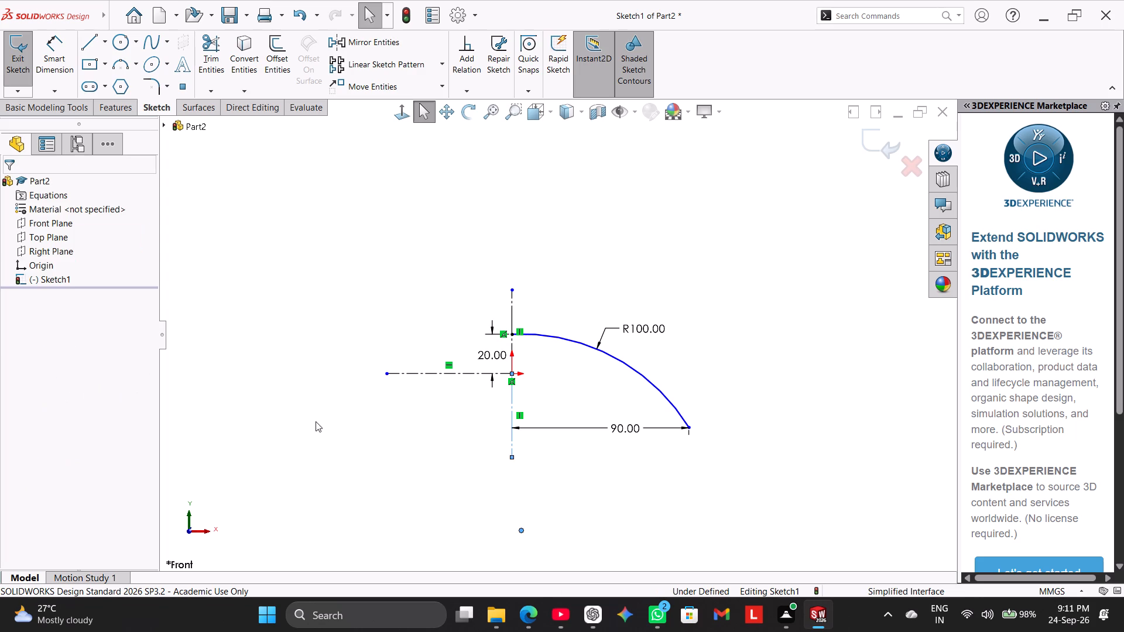
ctrl+click(522, 534)
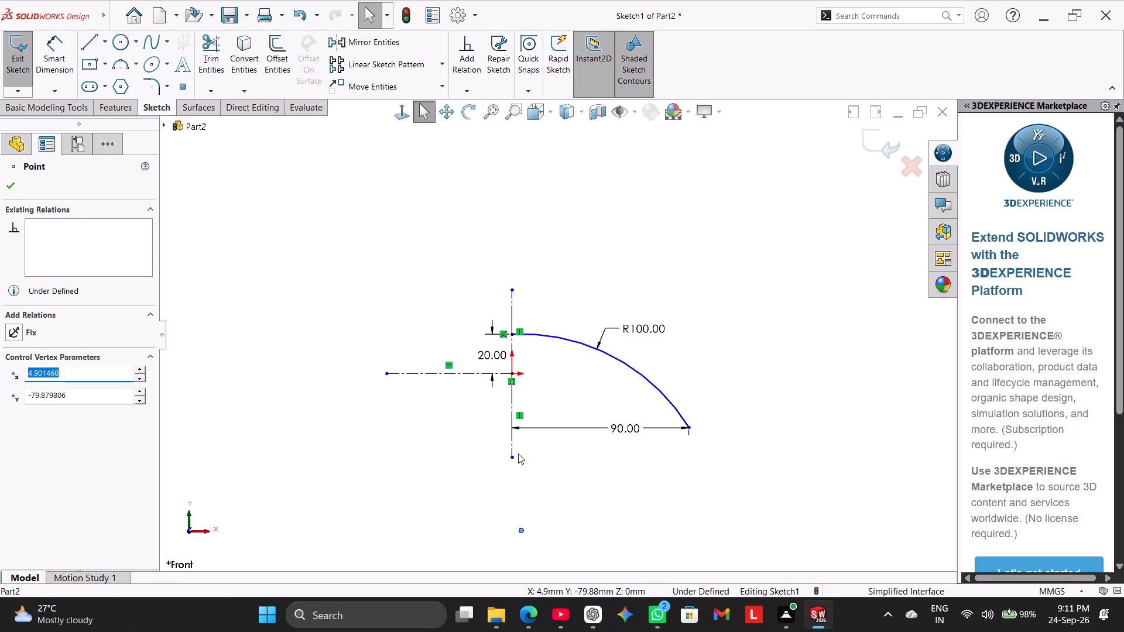
ctrl+click(512, 446)
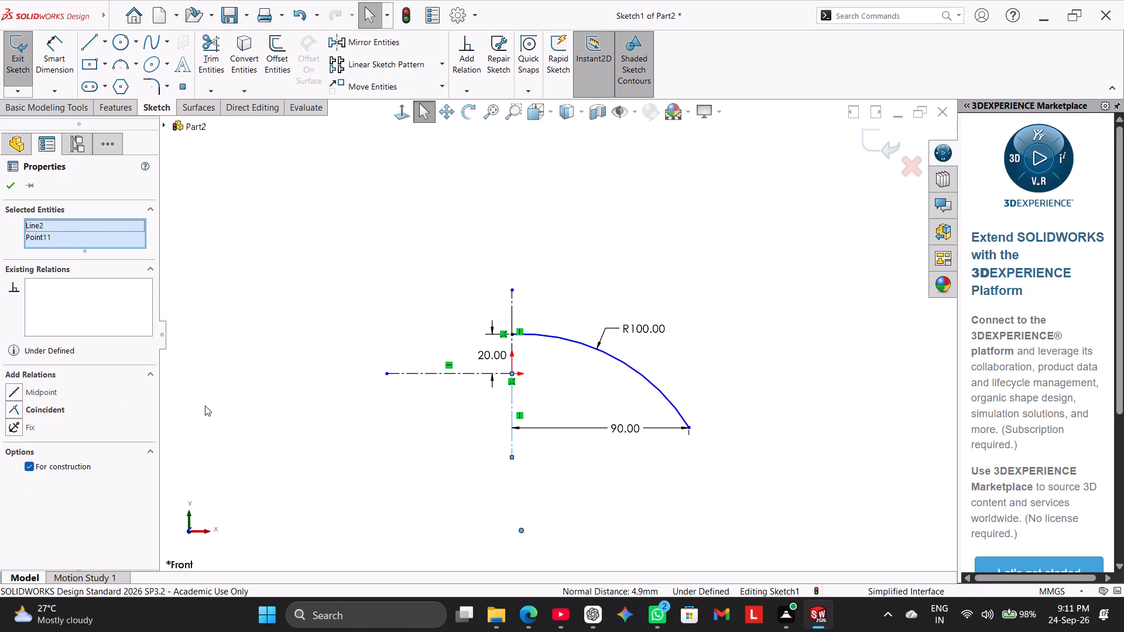
click(57, 408)
click(378, 398)
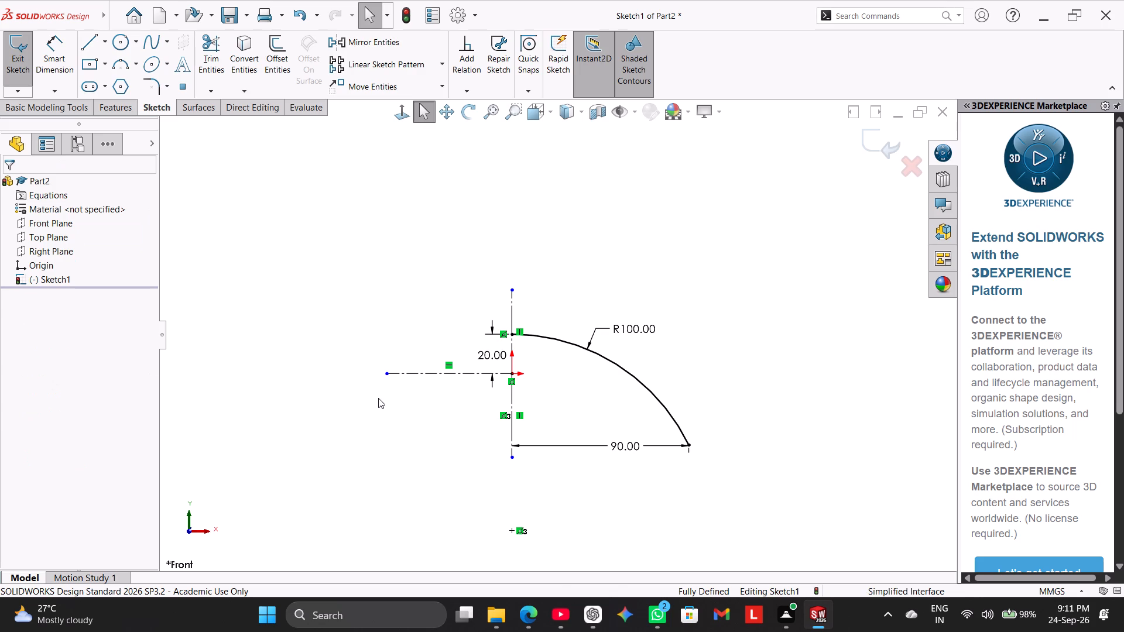
Convert the R100 arc to construction geometry.
right_click(620, 370)
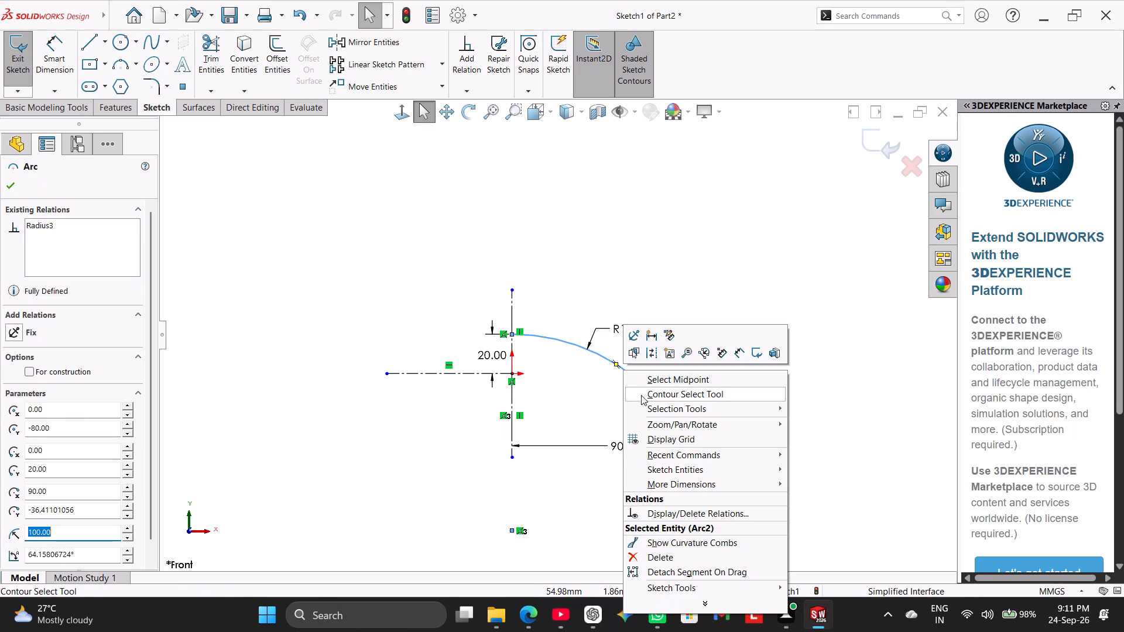
click(649, 351)
click(550, 286)
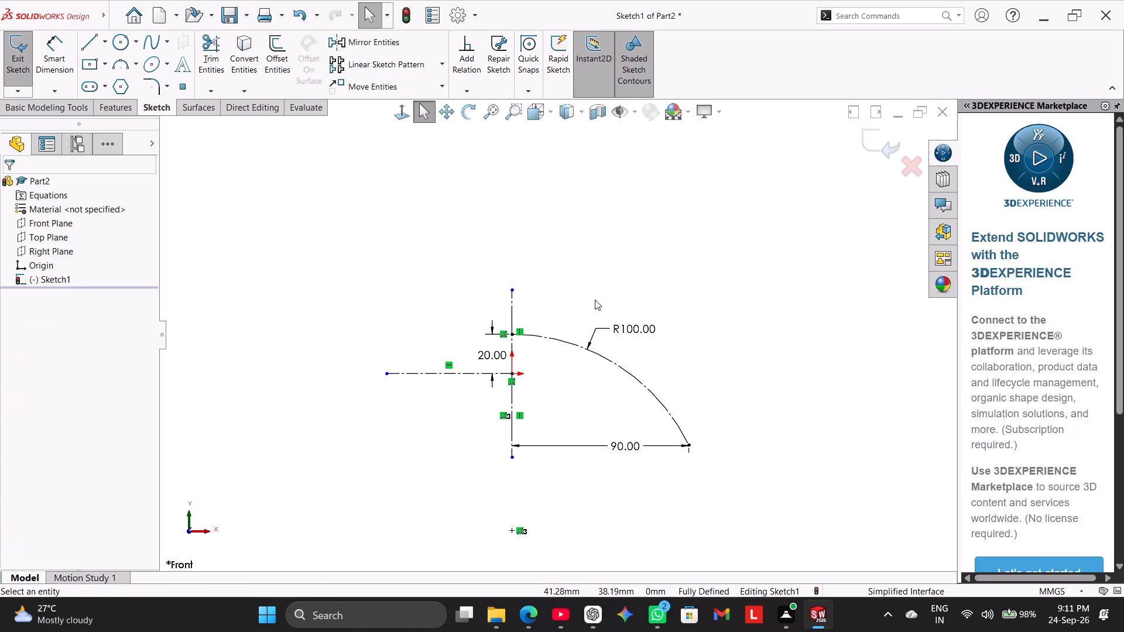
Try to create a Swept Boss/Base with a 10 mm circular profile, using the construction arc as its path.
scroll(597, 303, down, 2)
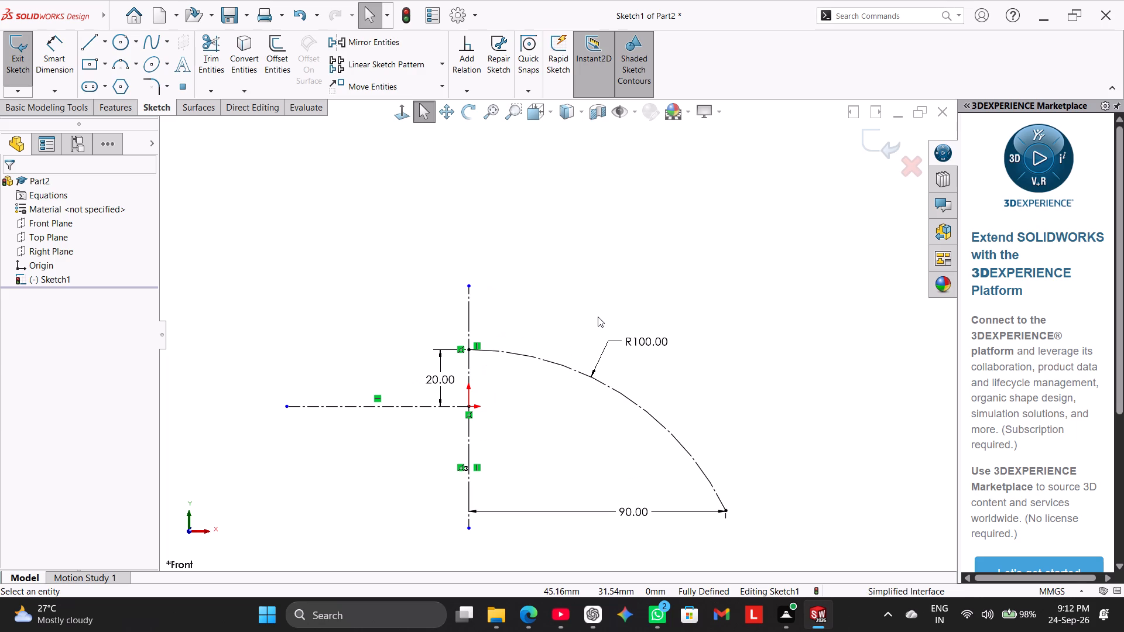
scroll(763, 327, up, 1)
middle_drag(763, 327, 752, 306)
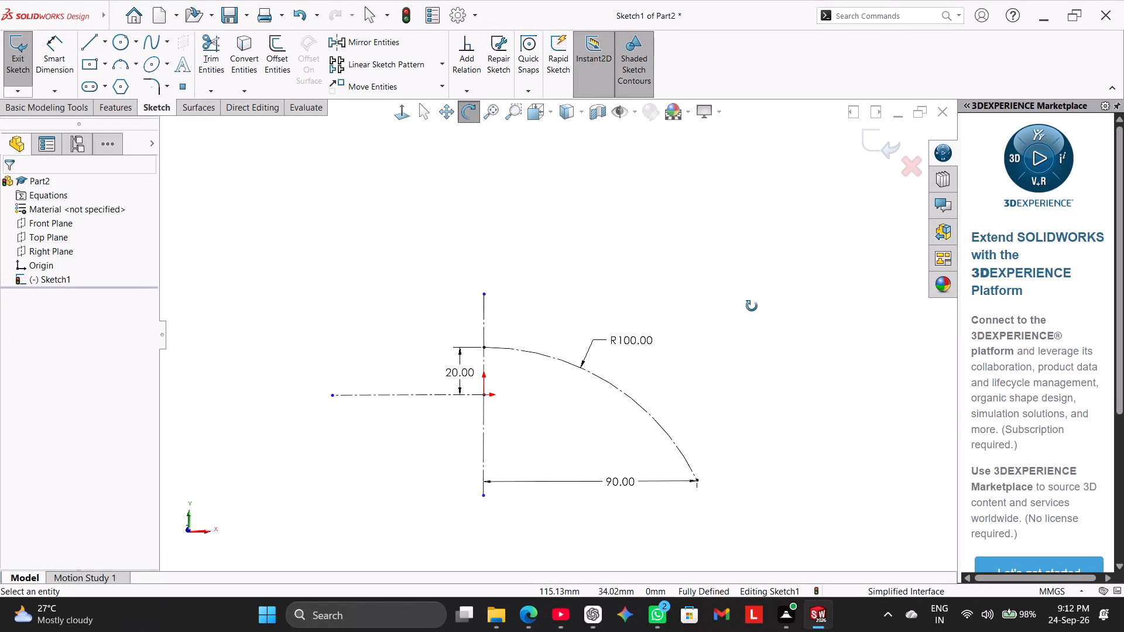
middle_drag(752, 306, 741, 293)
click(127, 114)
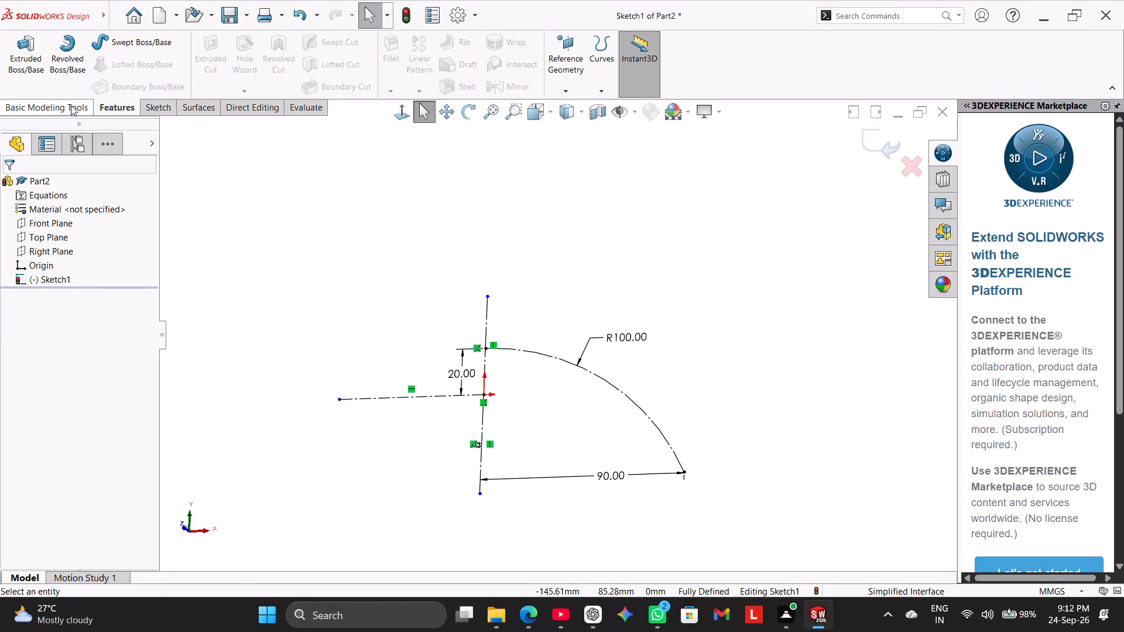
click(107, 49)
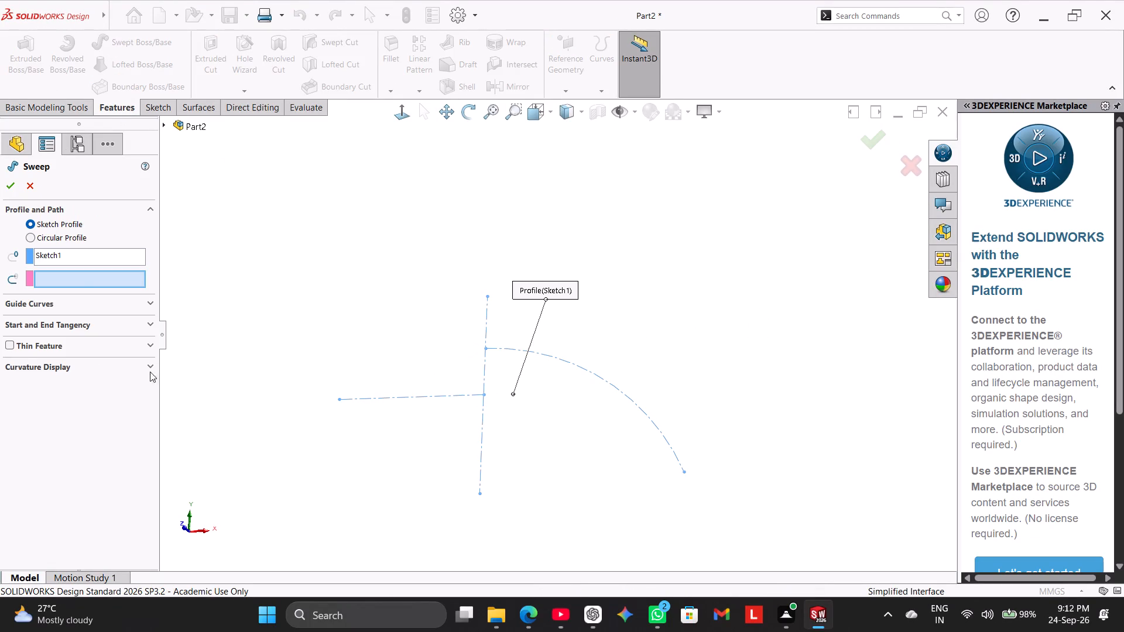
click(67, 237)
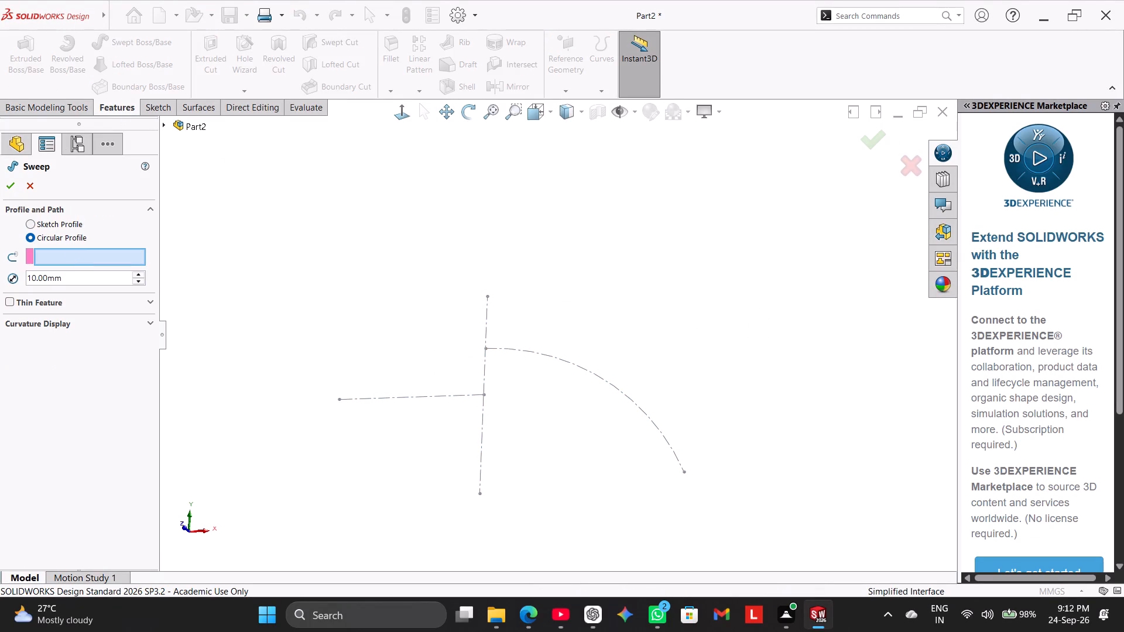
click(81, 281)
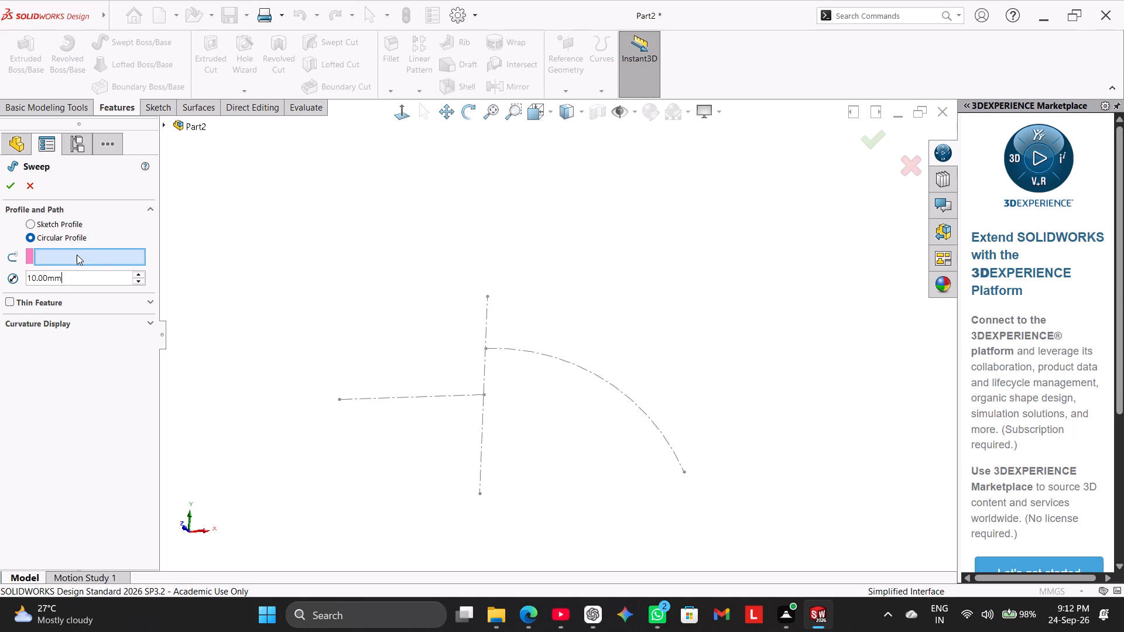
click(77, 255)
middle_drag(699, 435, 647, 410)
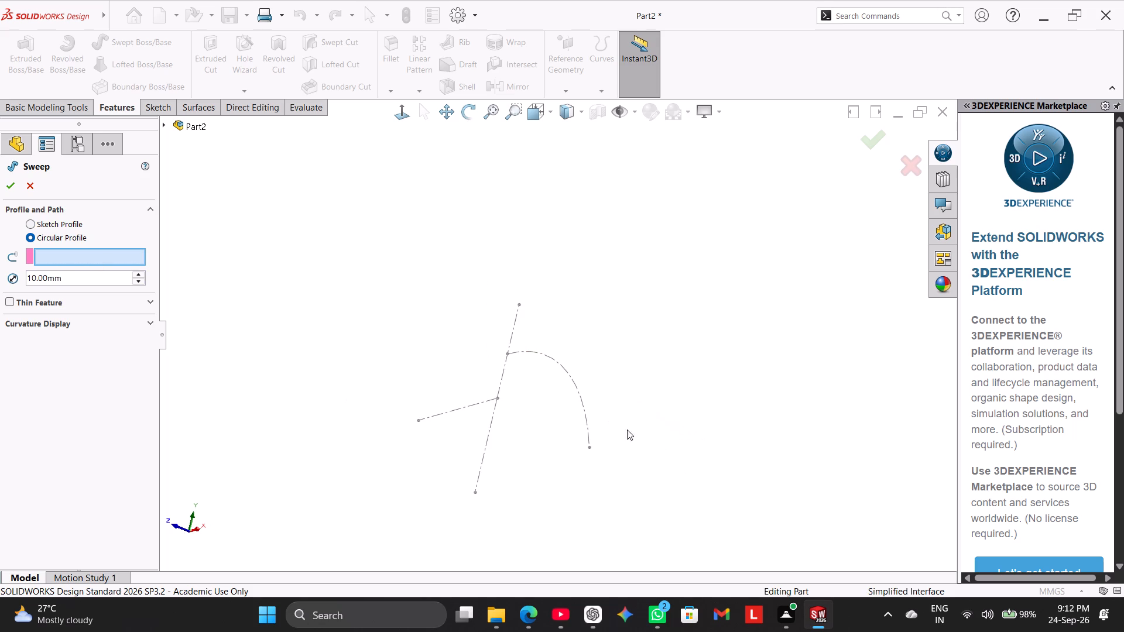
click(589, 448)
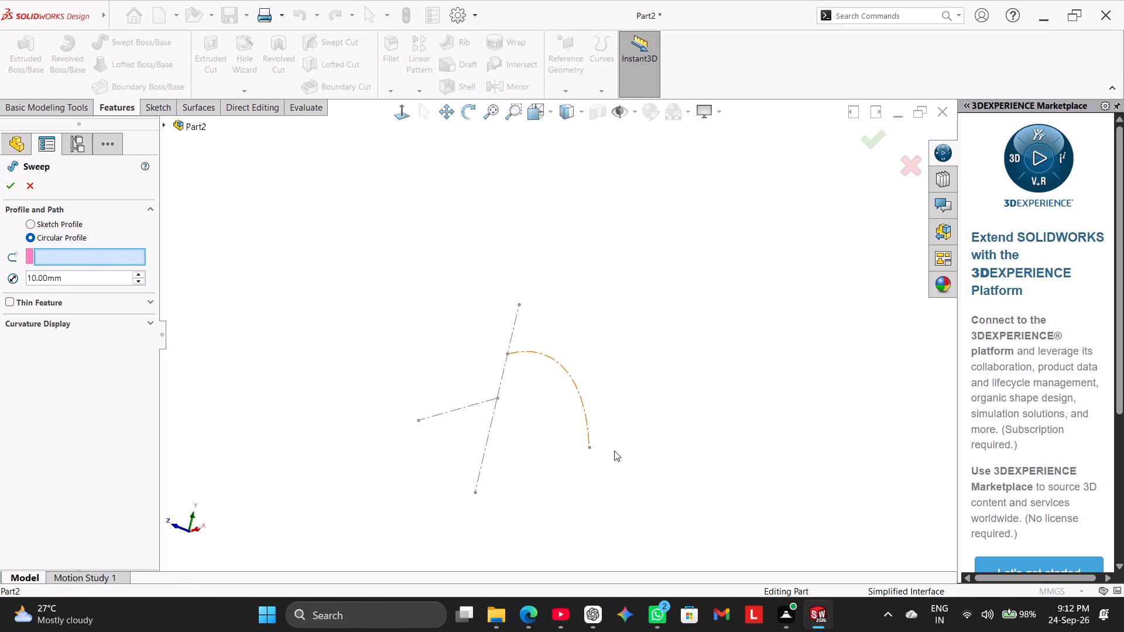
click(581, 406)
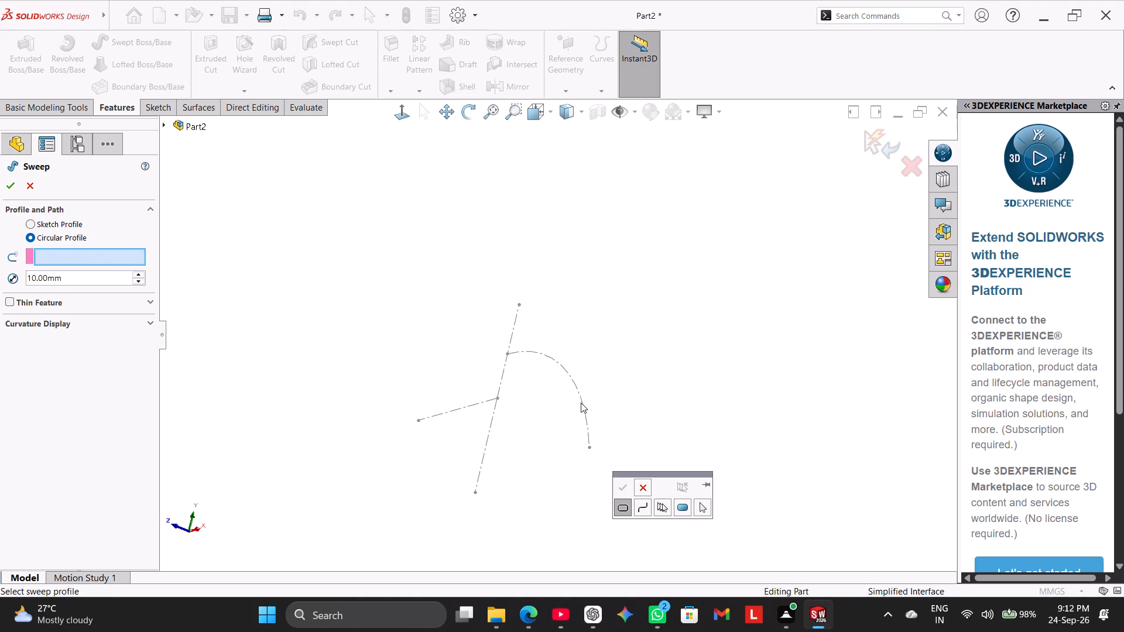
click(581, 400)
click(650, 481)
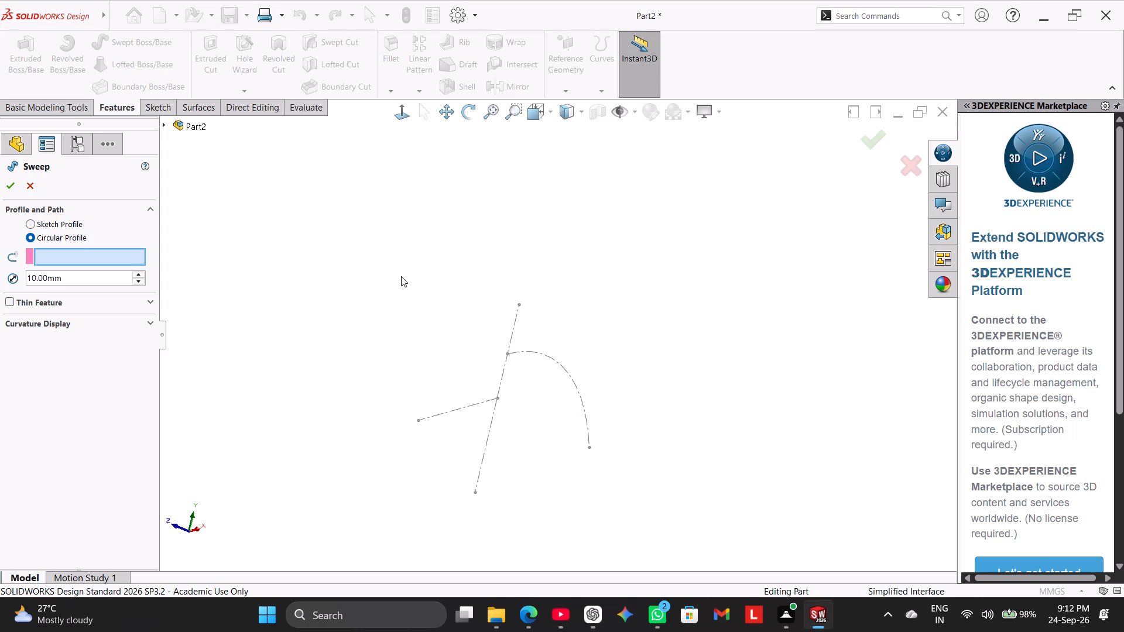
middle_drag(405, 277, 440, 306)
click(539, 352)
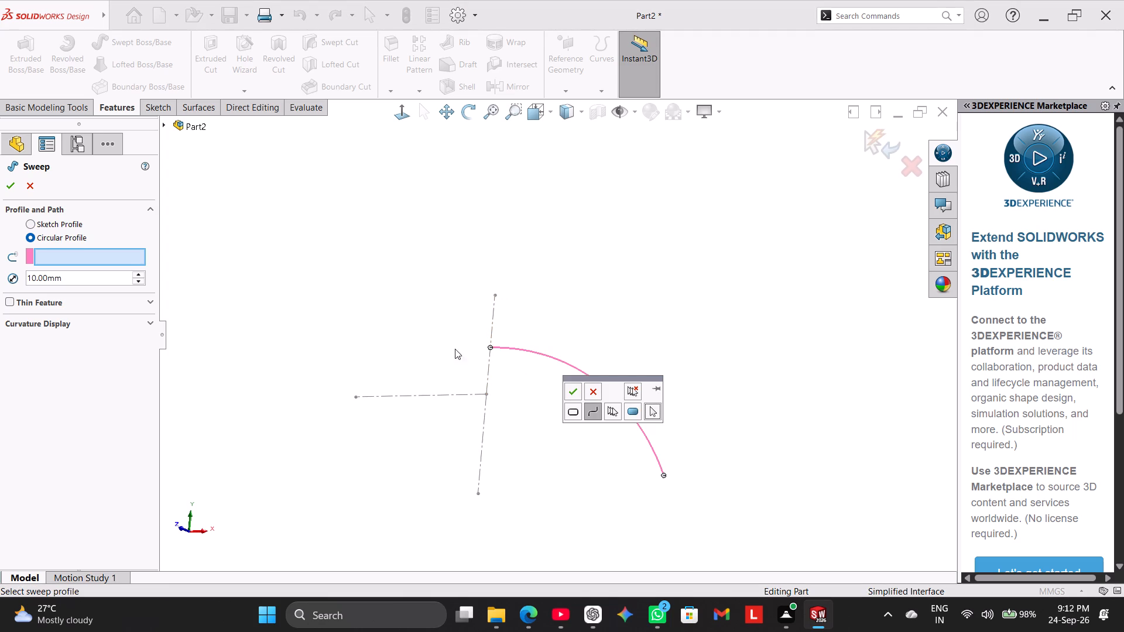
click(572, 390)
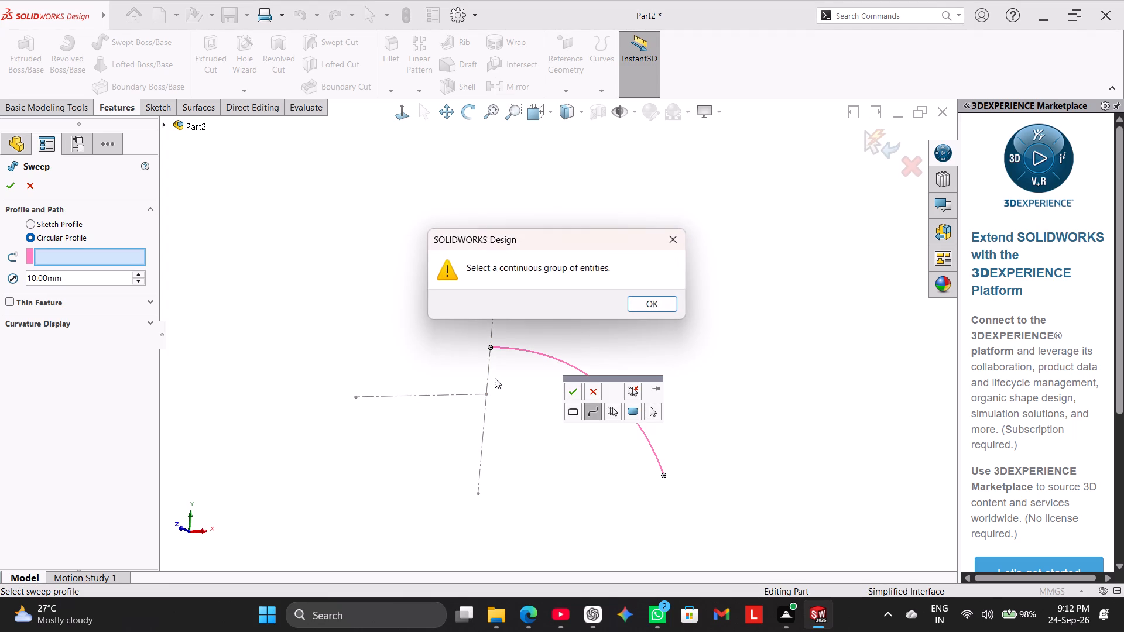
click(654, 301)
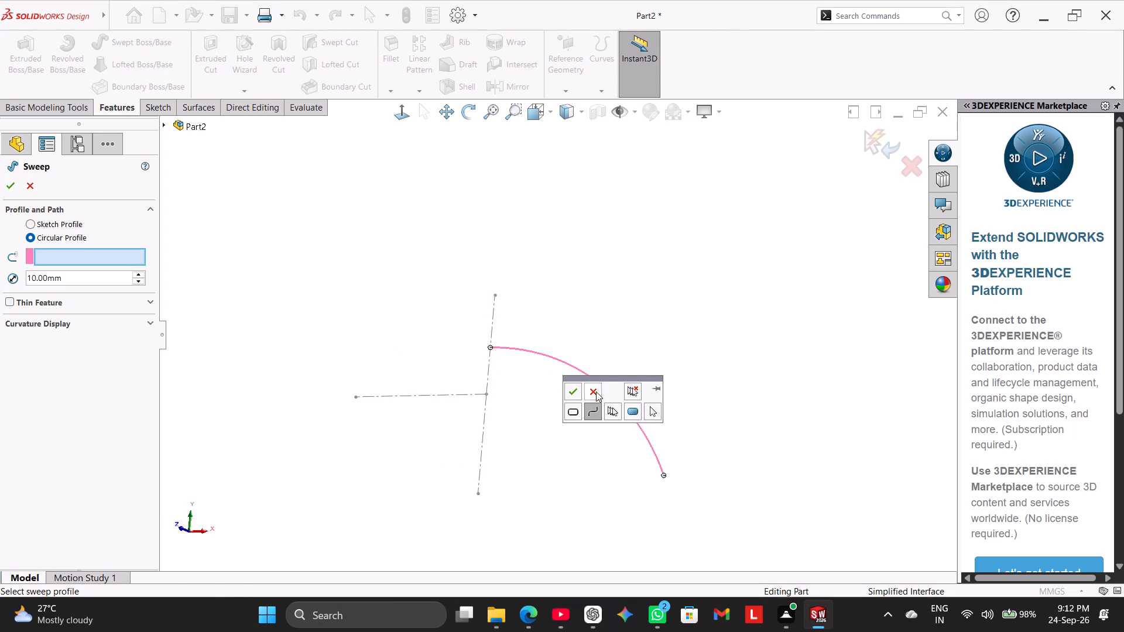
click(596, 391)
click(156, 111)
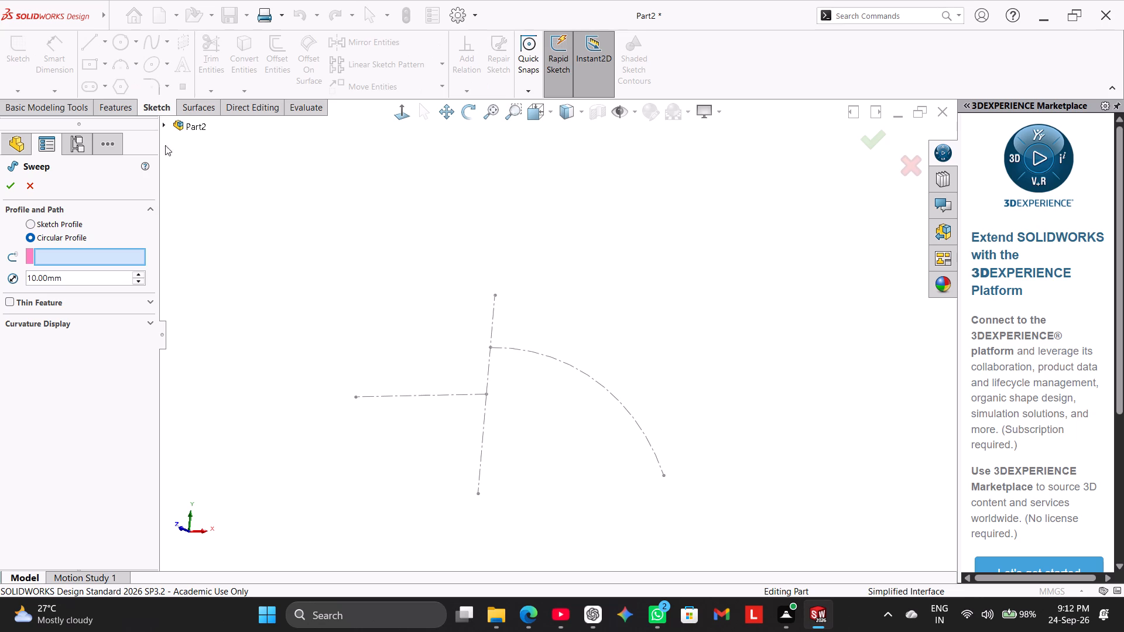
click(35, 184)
Reopen the Front Plane sketch and convert the R100 construction arc back to regular sketch geometry.
click(405, 120)
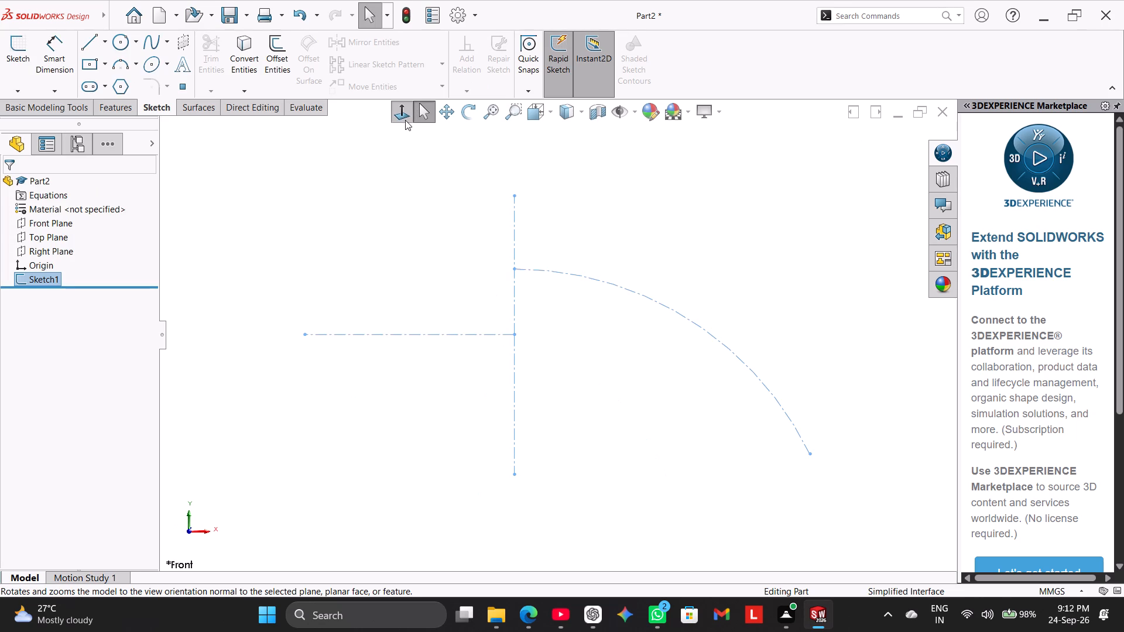
double_click(562, 274)
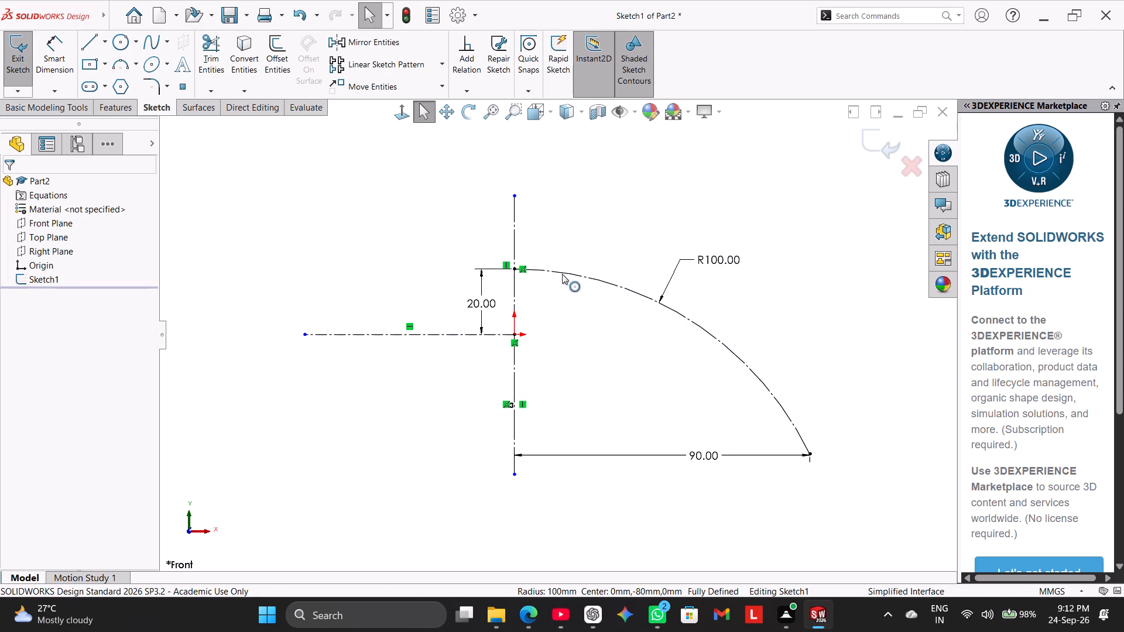
right_click(562, 274)
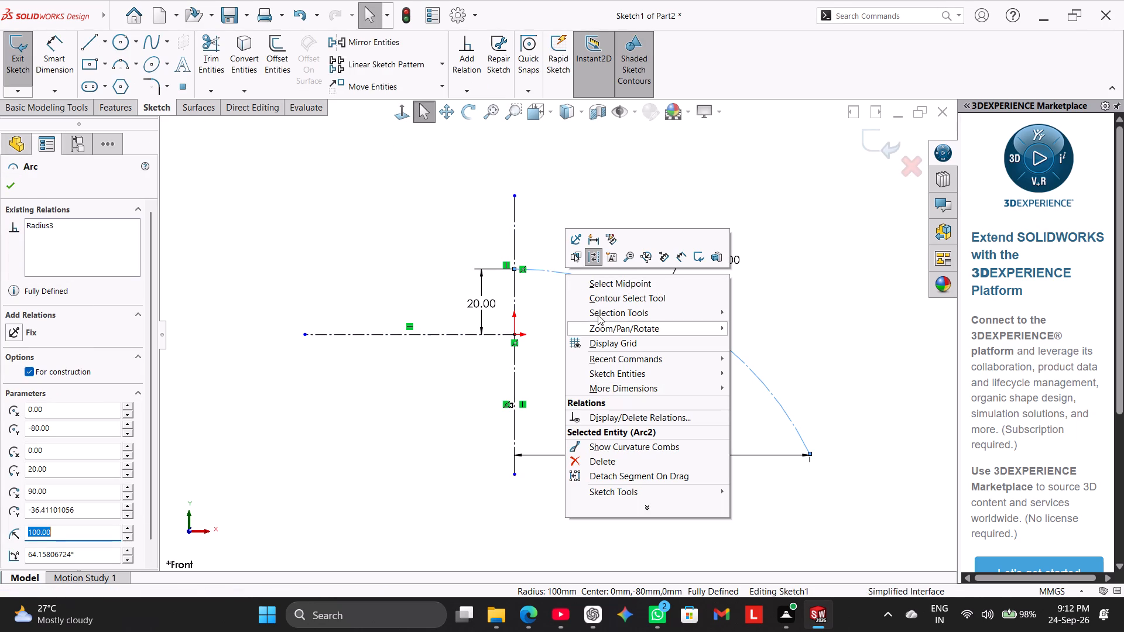
click(590, 257)
click(416, 238)
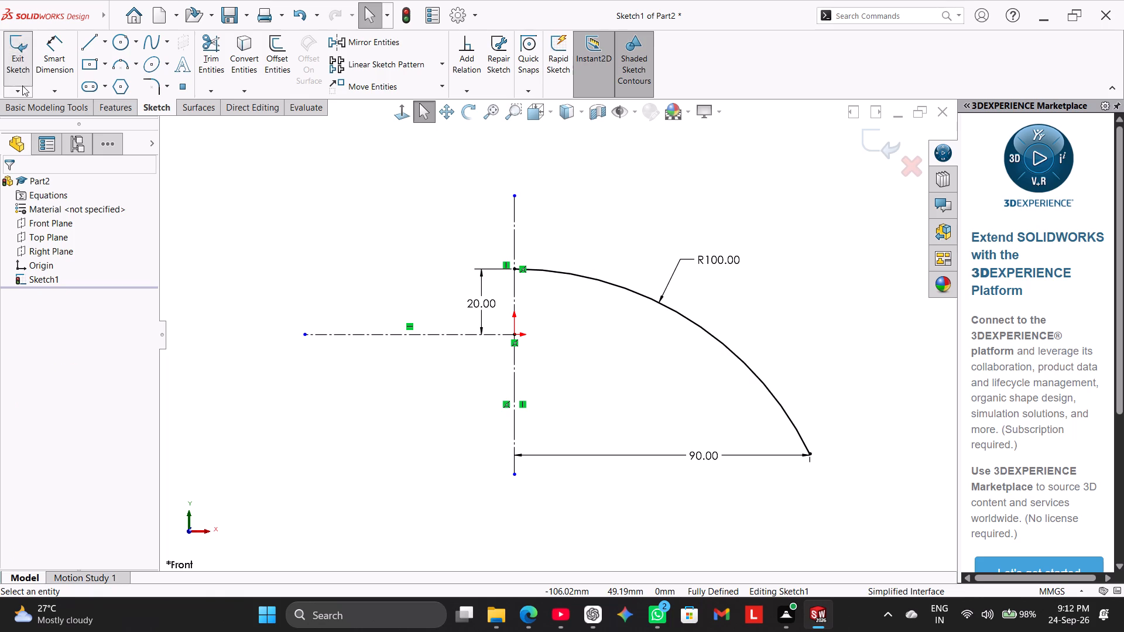
Create a Swept Boss/Base with a 40 mm diameter circular profile, using the R100 arc as its path.
click(104, 104)
click(115, 39)
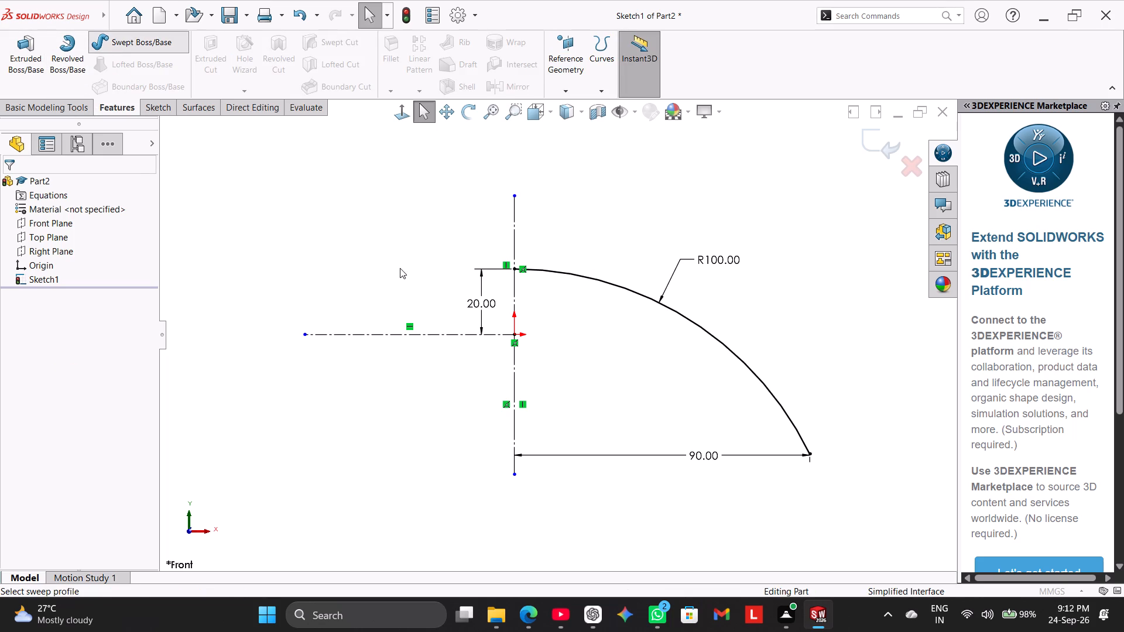
click(105, 260)
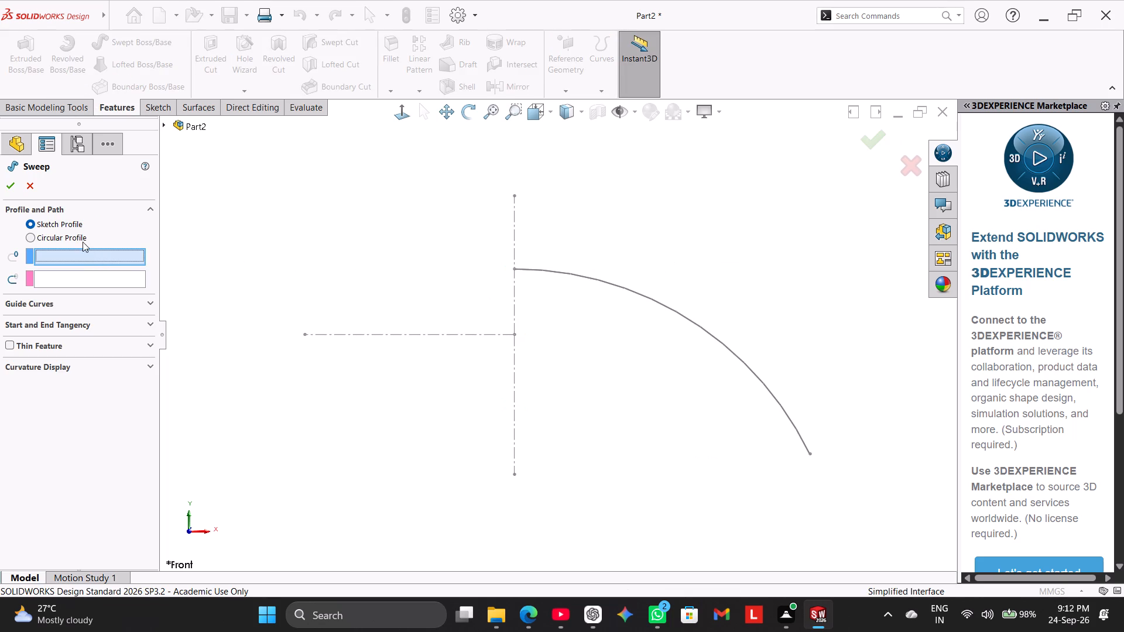
click(82, 241)
click(91, 255)
click(625, 286)
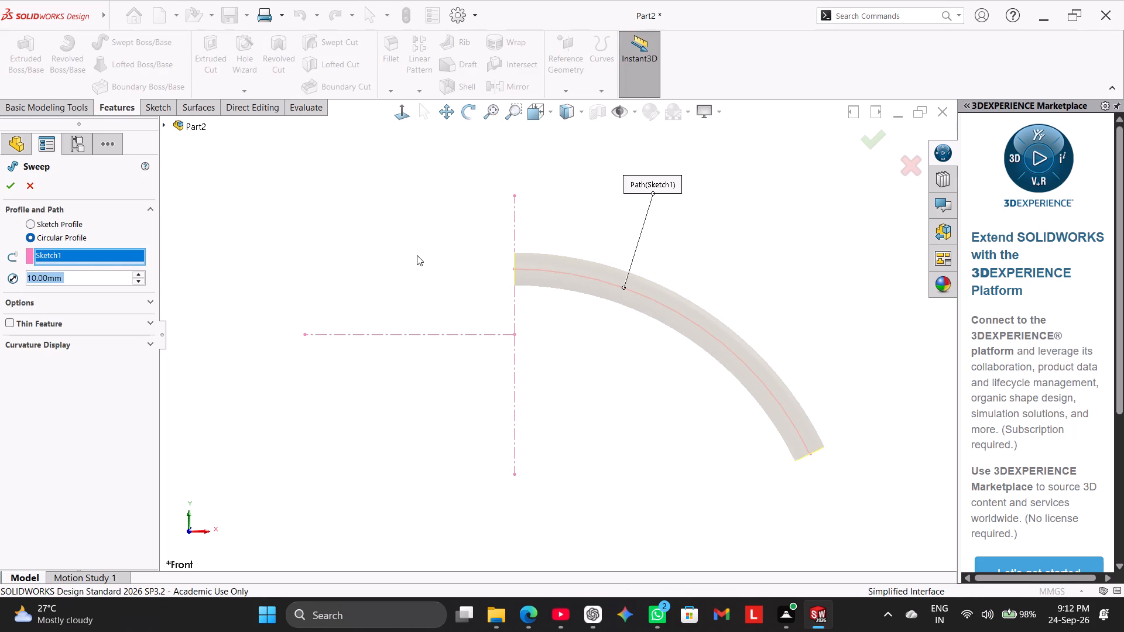
middle_drag(417, 255, 370, 273)
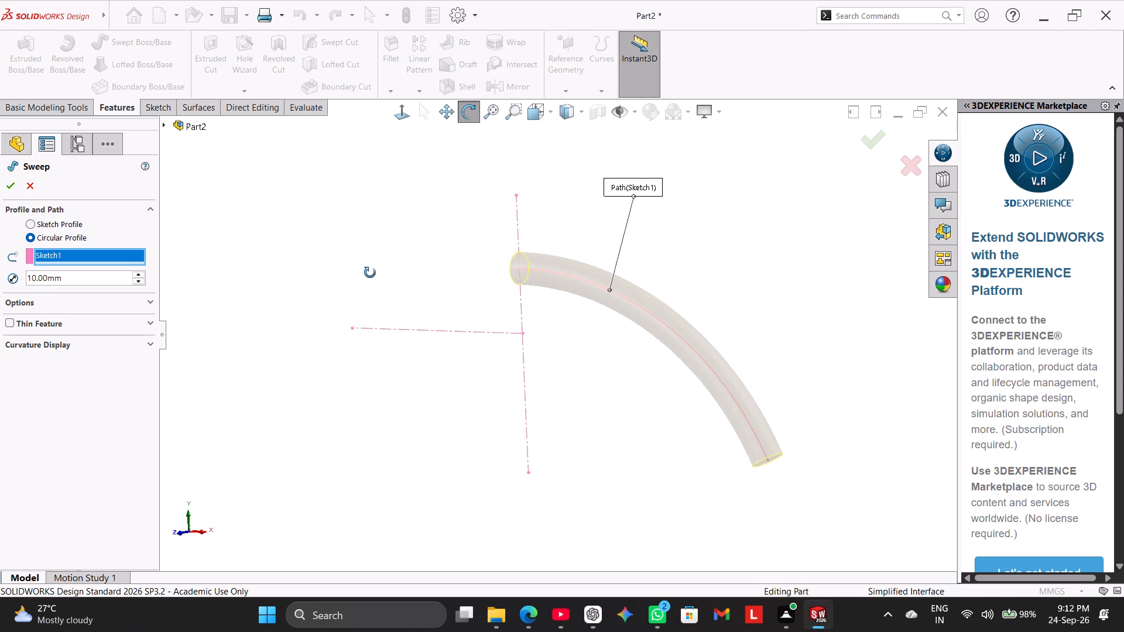
middle_drag(370, 273, 359, 277)
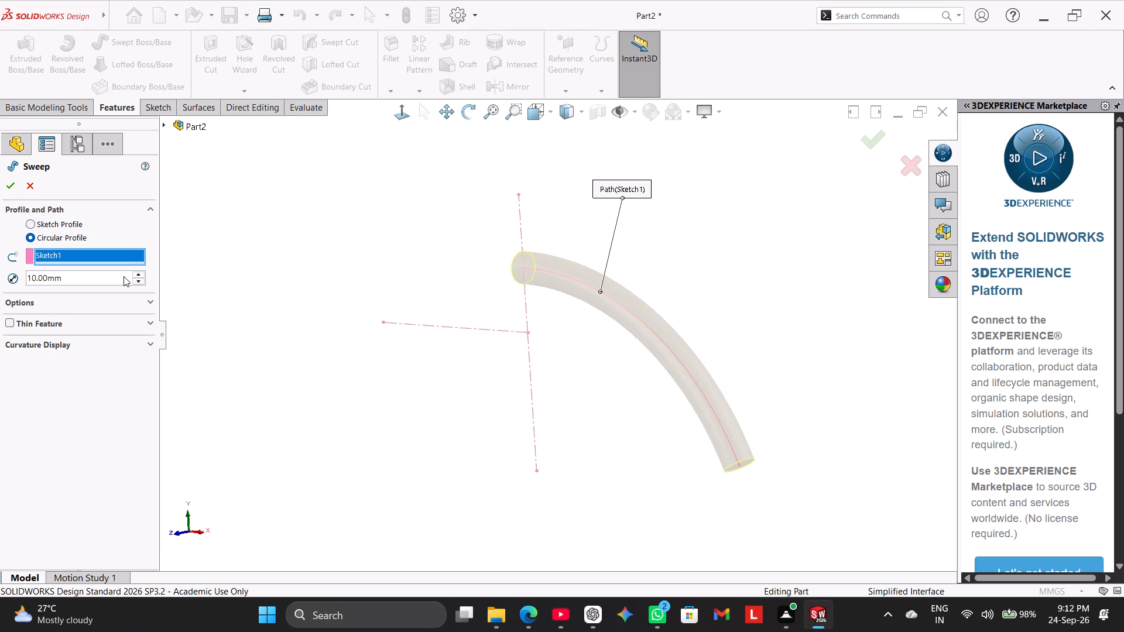
double_click(124, 276)
text(40)
key(Return)
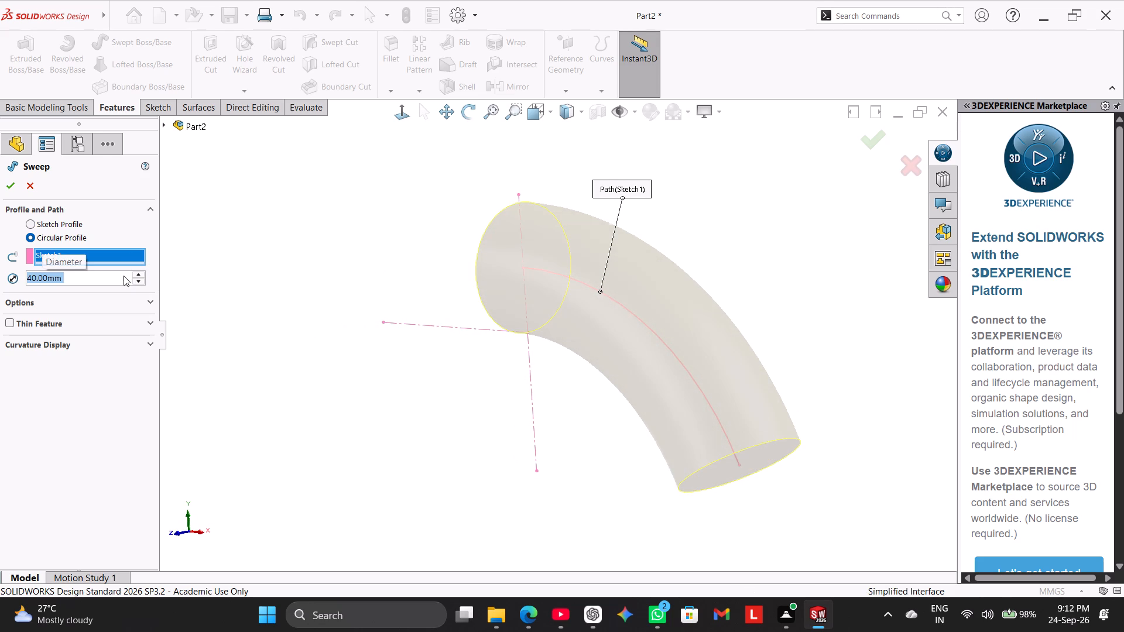
click(12, 182)
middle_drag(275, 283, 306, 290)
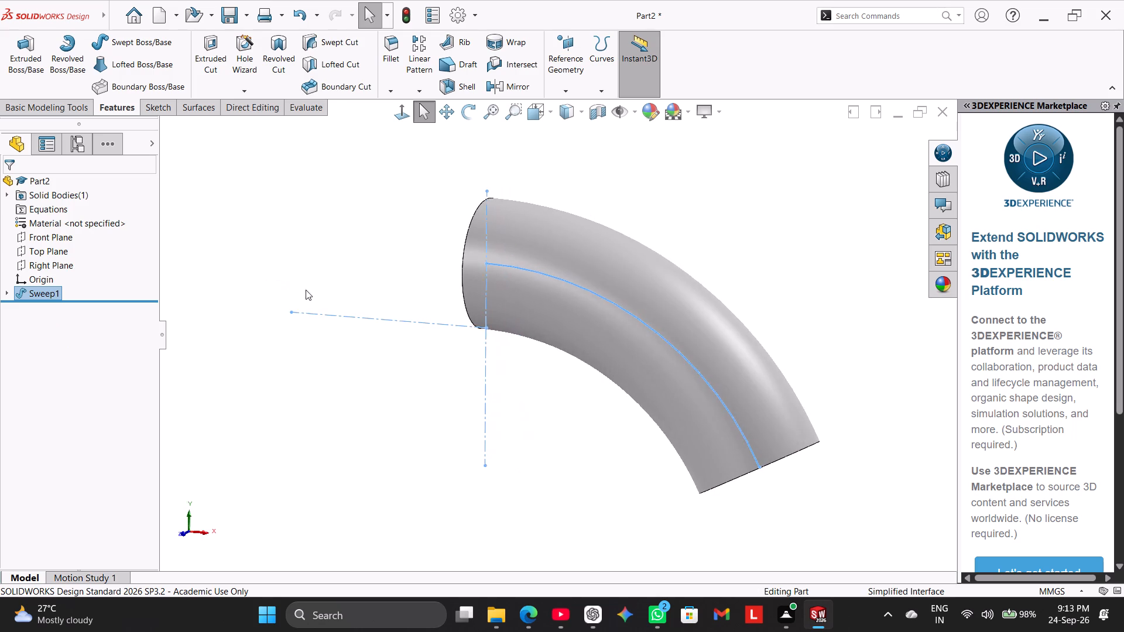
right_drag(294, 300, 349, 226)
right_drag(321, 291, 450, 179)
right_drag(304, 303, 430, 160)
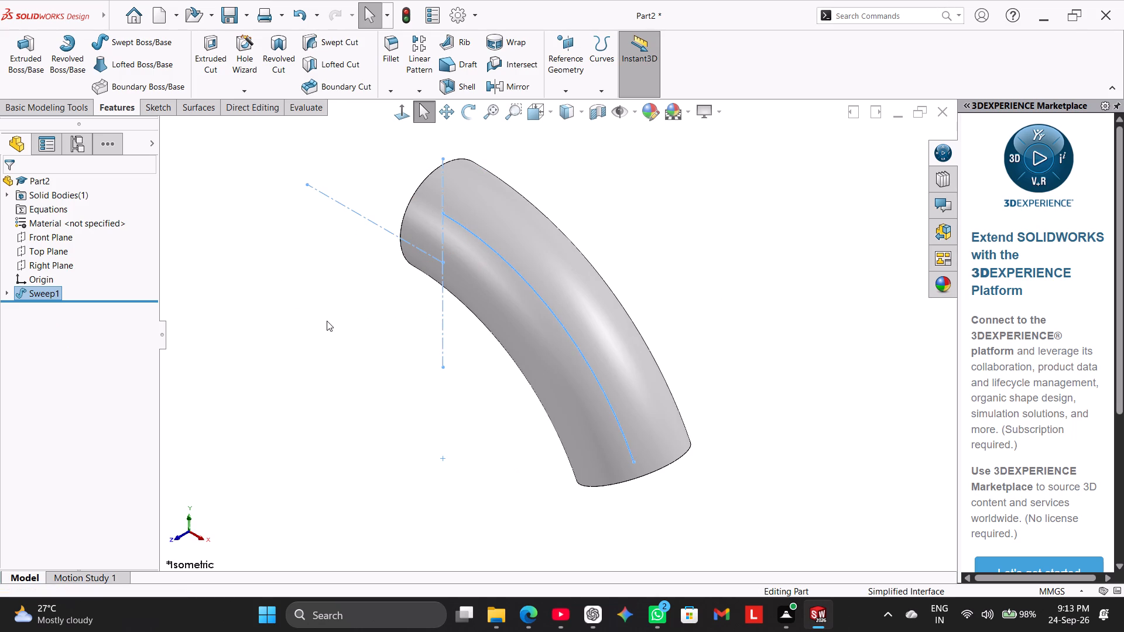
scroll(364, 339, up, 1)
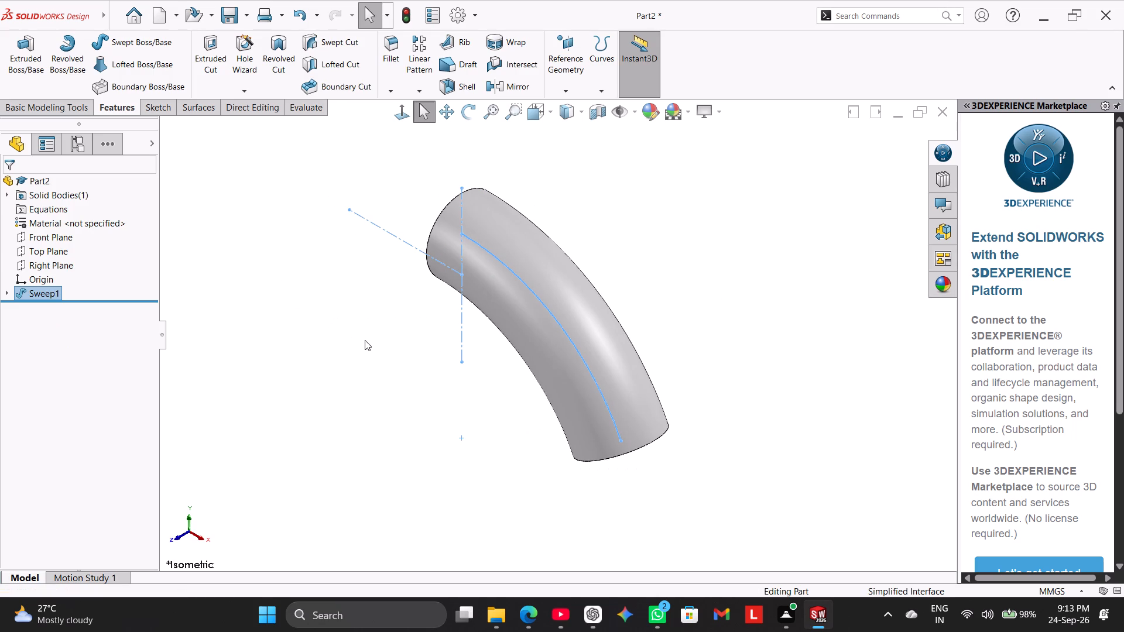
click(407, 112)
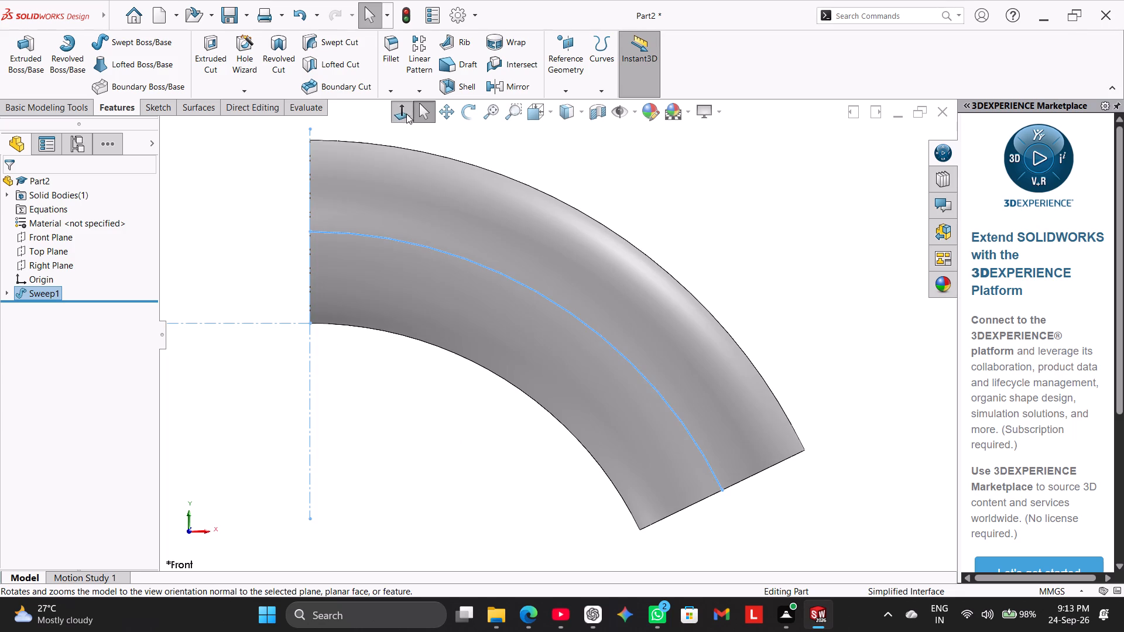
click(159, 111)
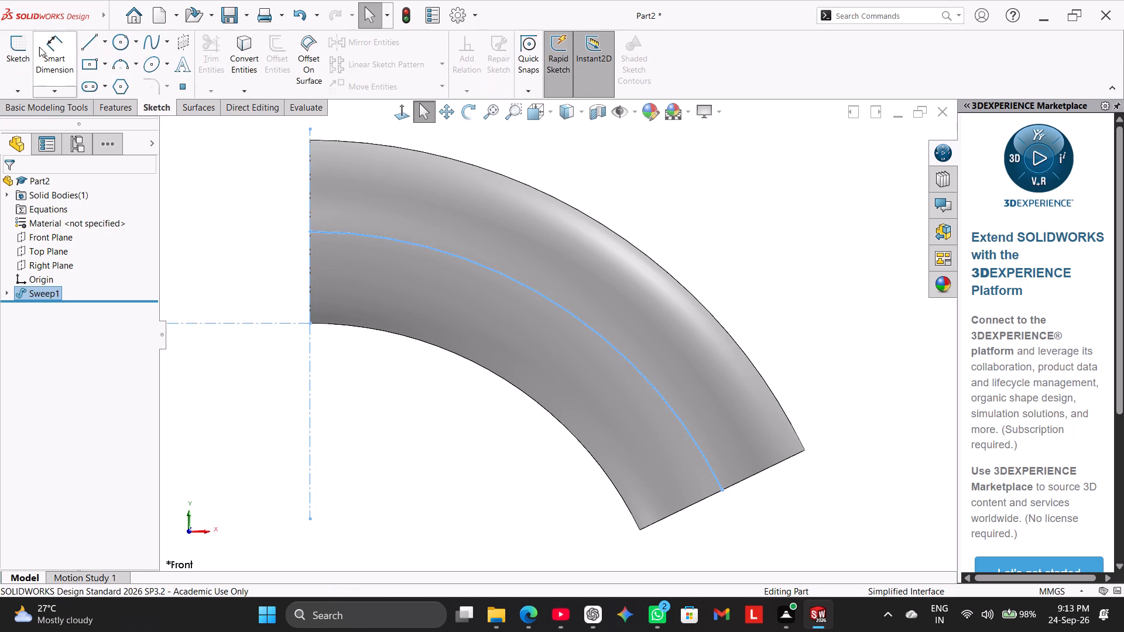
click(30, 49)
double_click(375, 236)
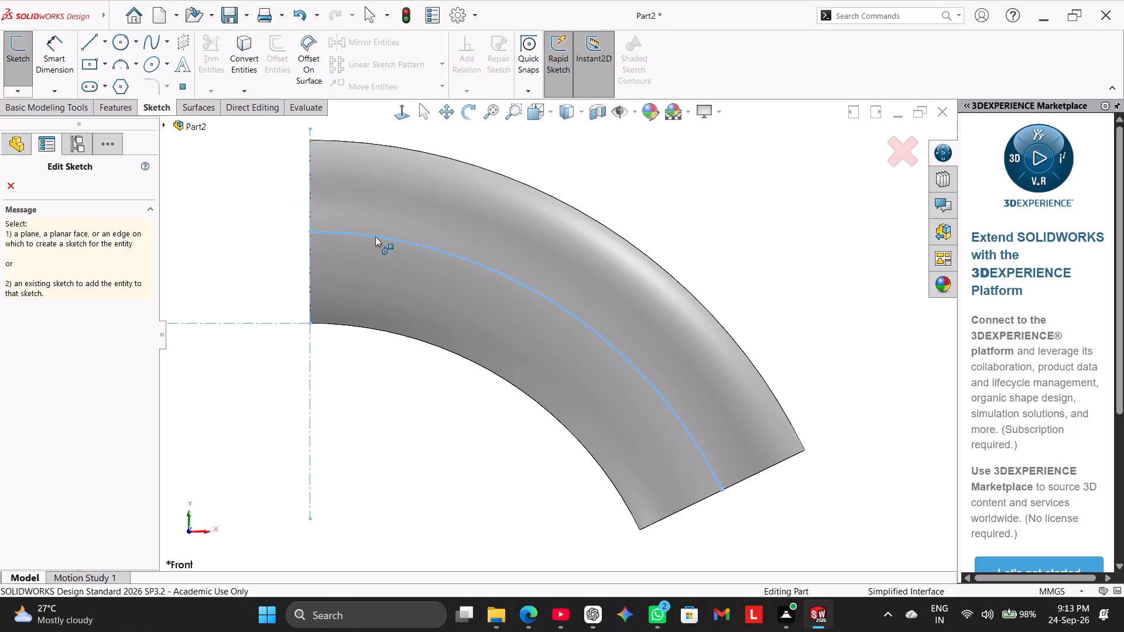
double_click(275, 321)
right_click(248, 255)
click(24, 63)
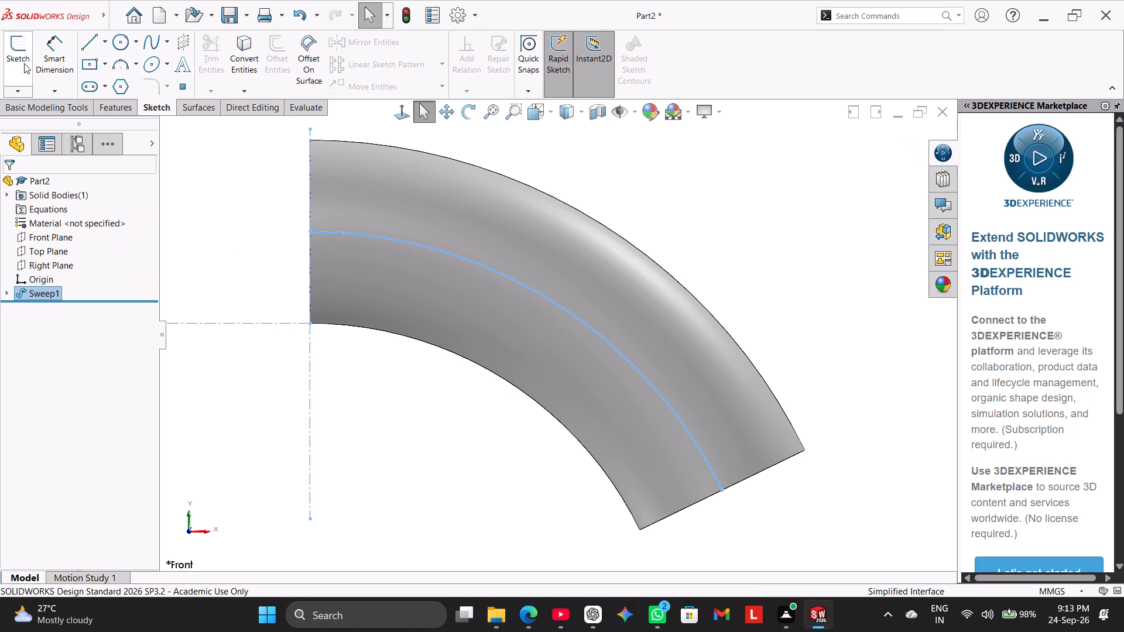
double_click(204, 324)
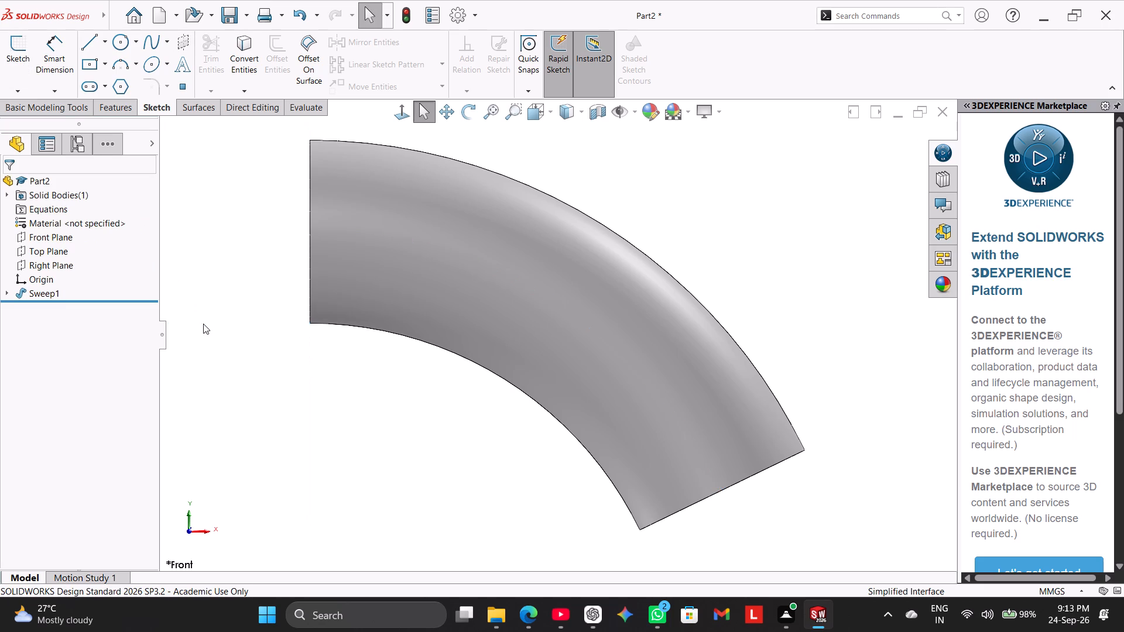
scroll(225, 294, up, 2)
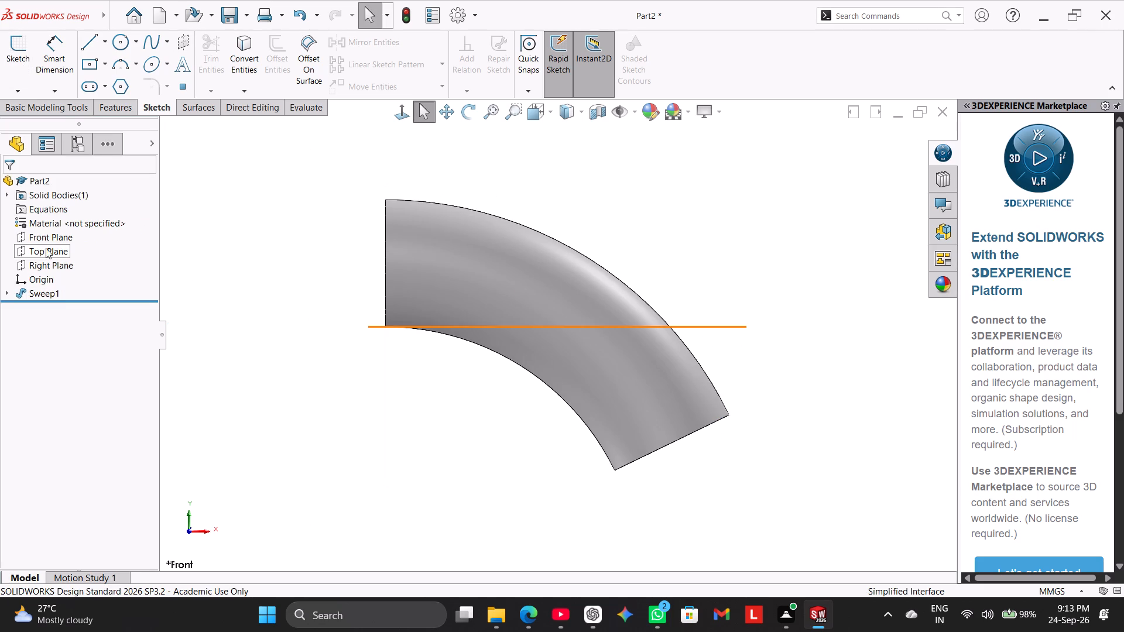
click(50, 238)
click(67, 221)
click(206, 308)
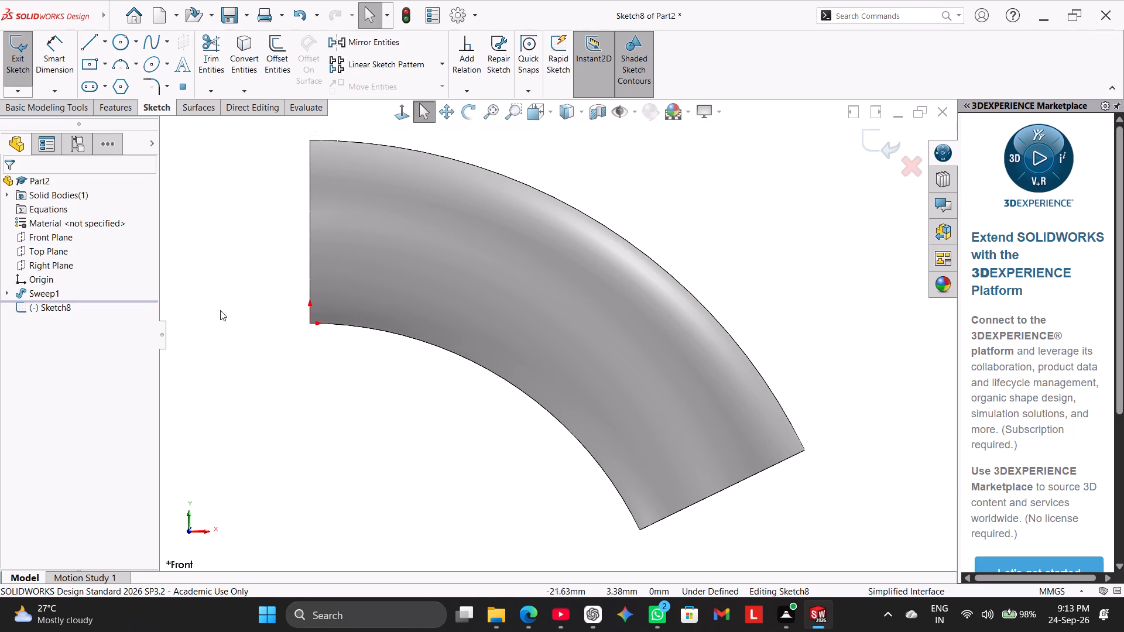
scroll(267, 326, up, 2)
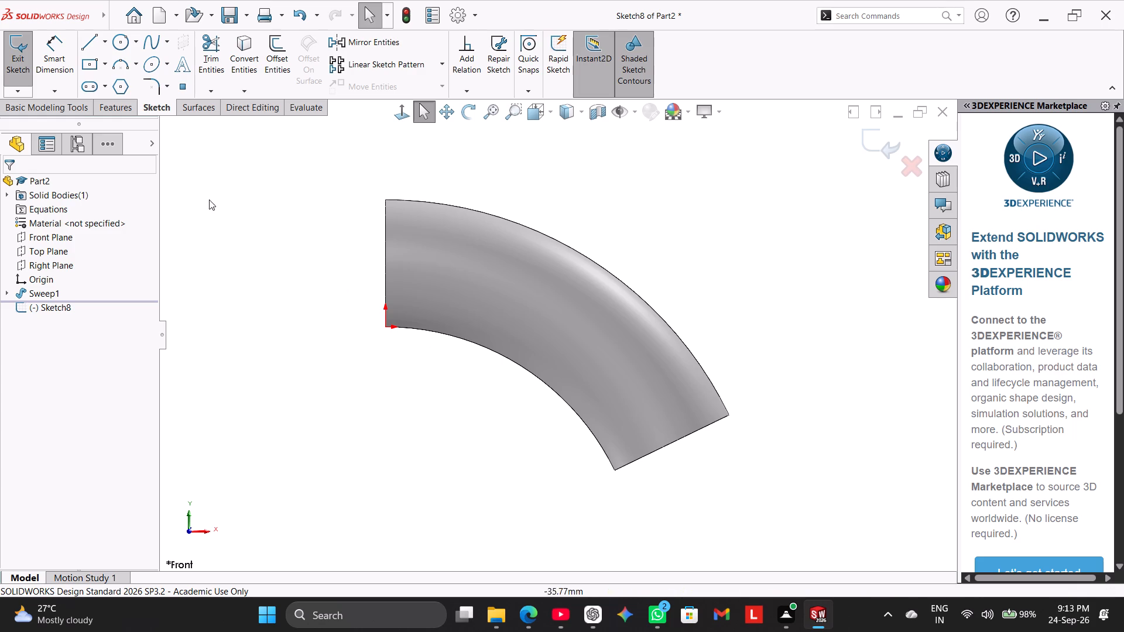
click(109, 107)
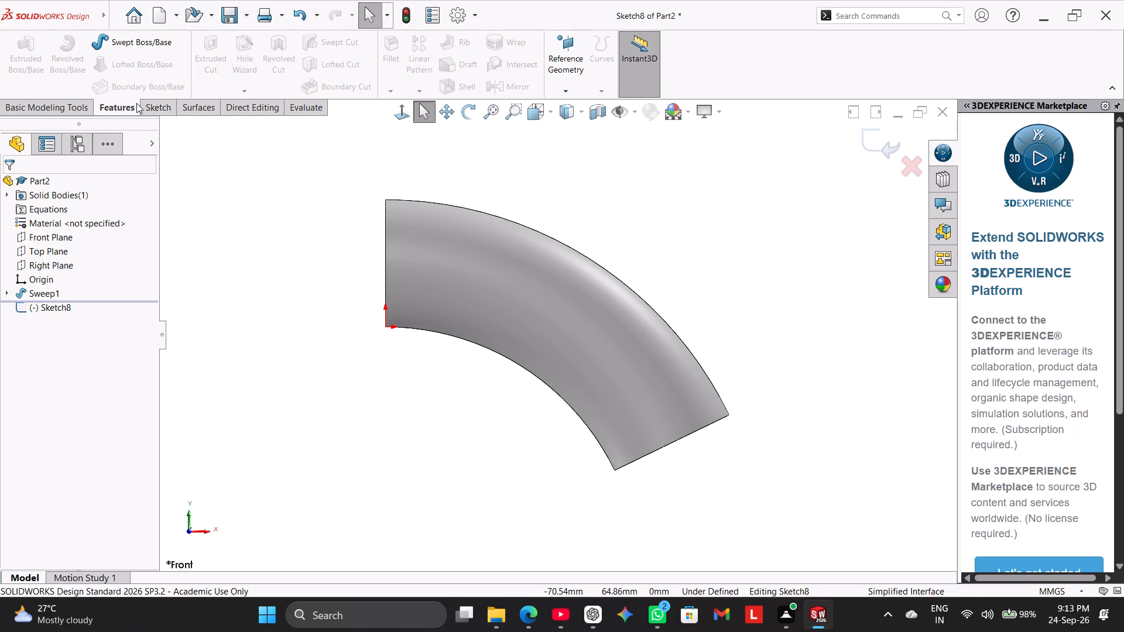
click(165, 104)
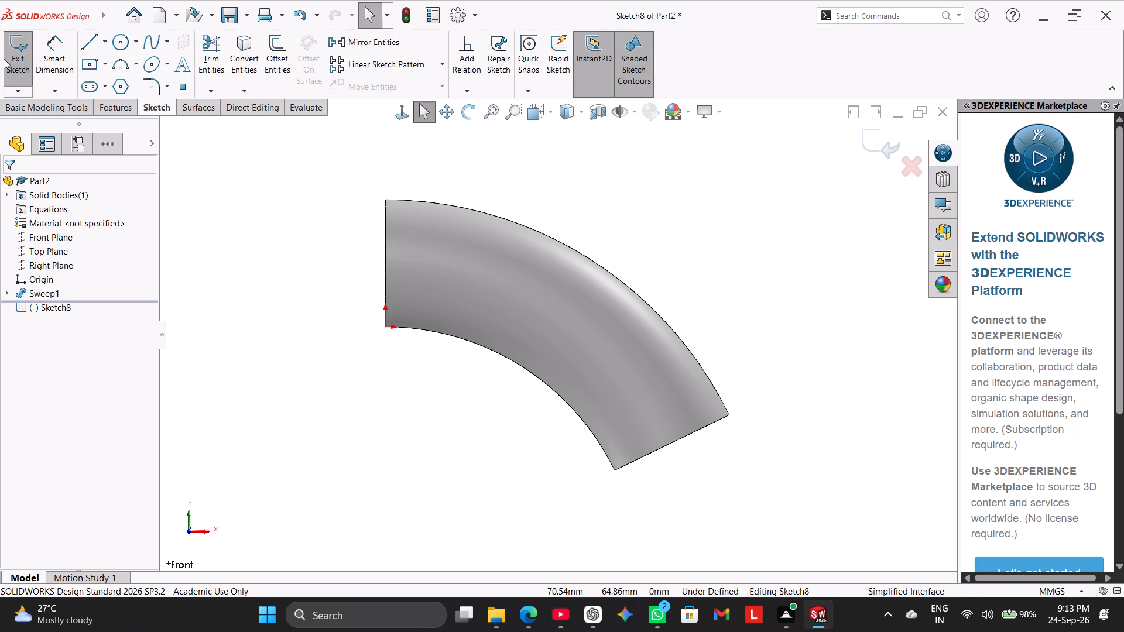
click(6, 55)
Hollow the curved body with a Swept Cut using a 32 mm diameter circular profile along the R100 arc of Sketch1.
click(112, 103)
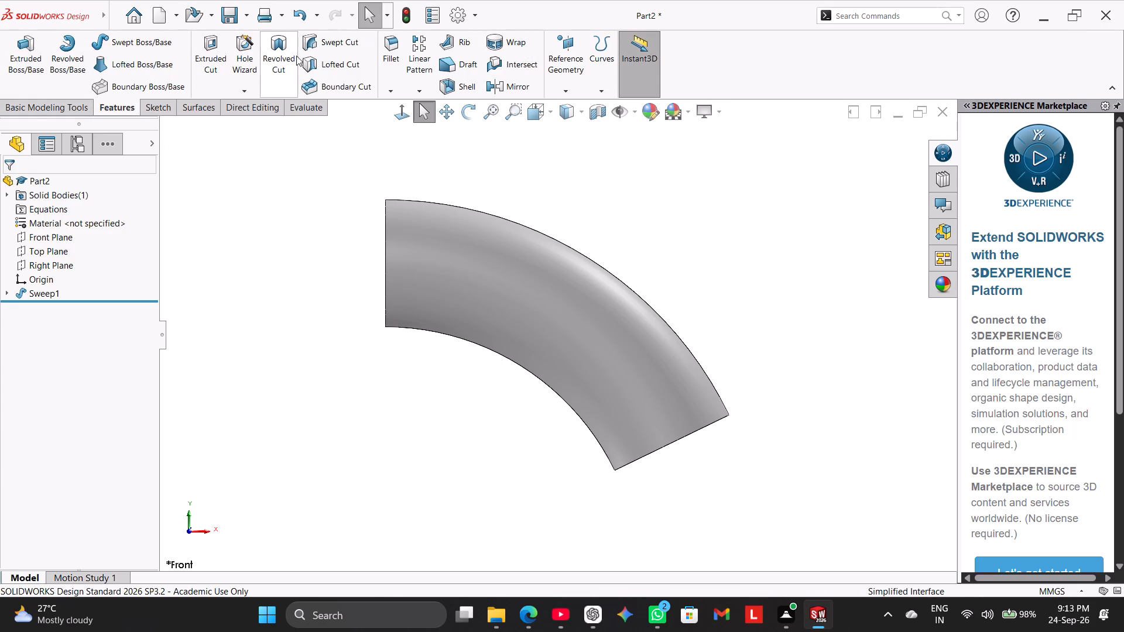
click(331, 44)
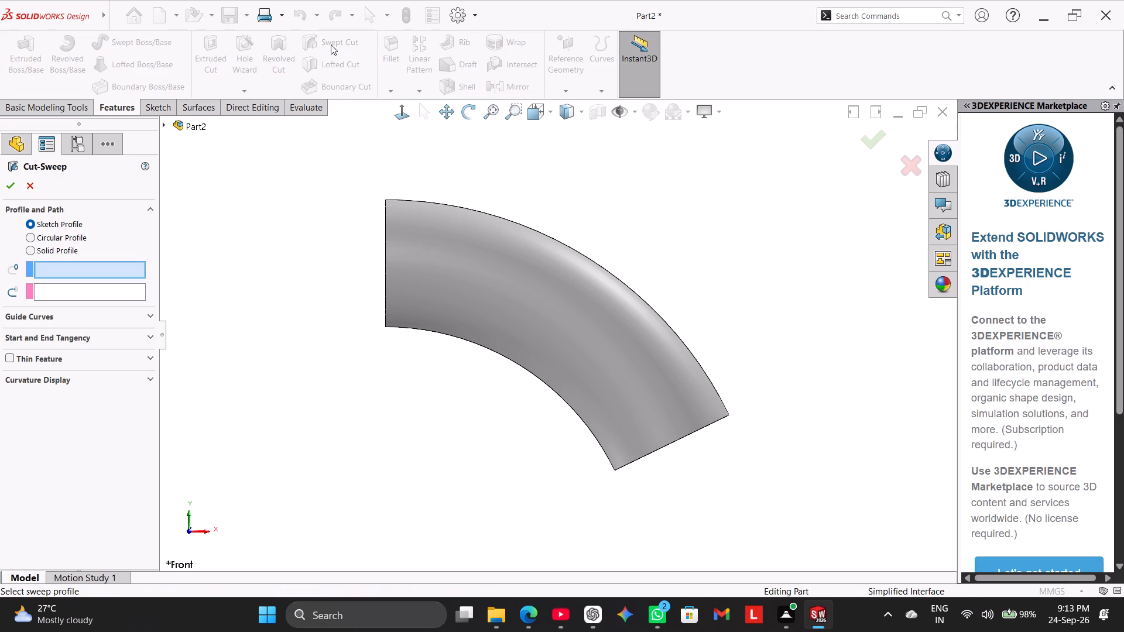
click(71, 238)
click(68, 251)
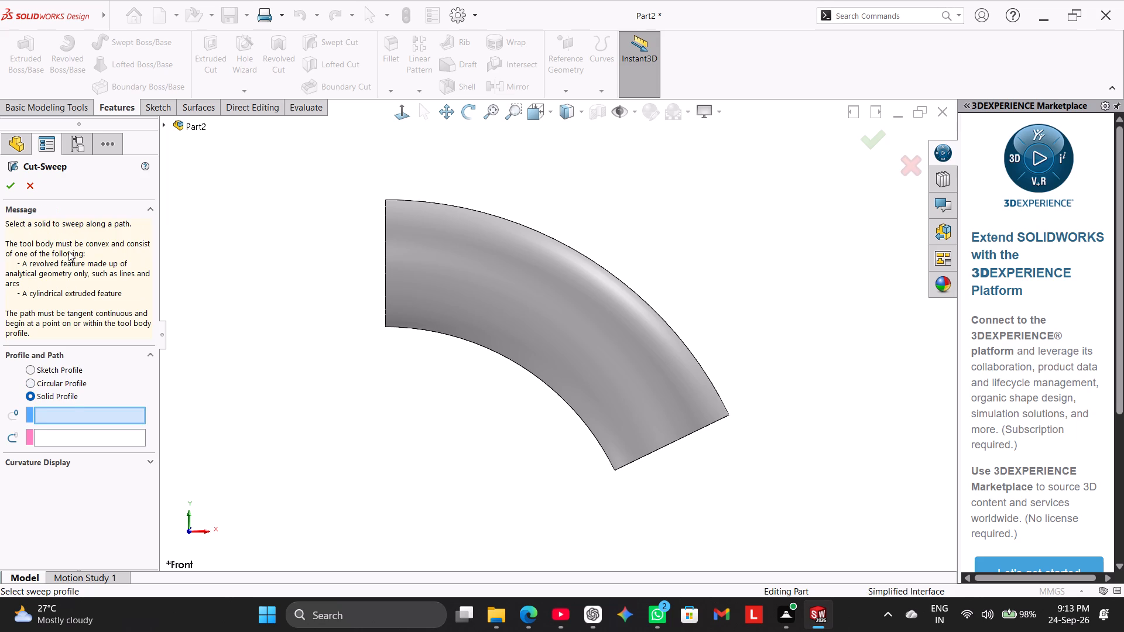
click(67, 383)
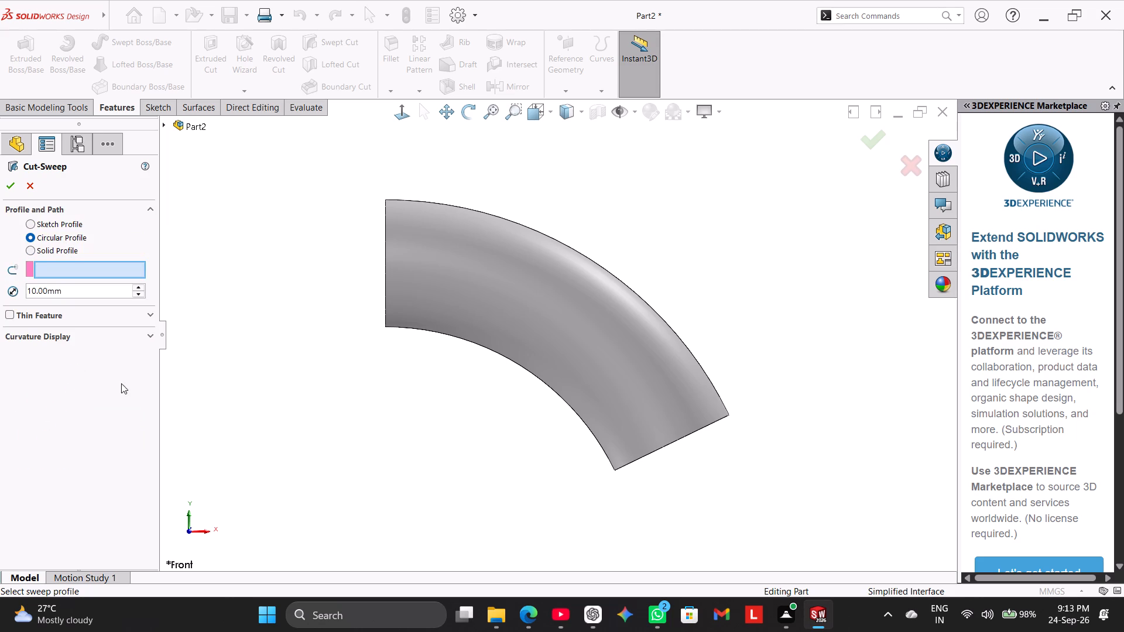
click(170, 118)
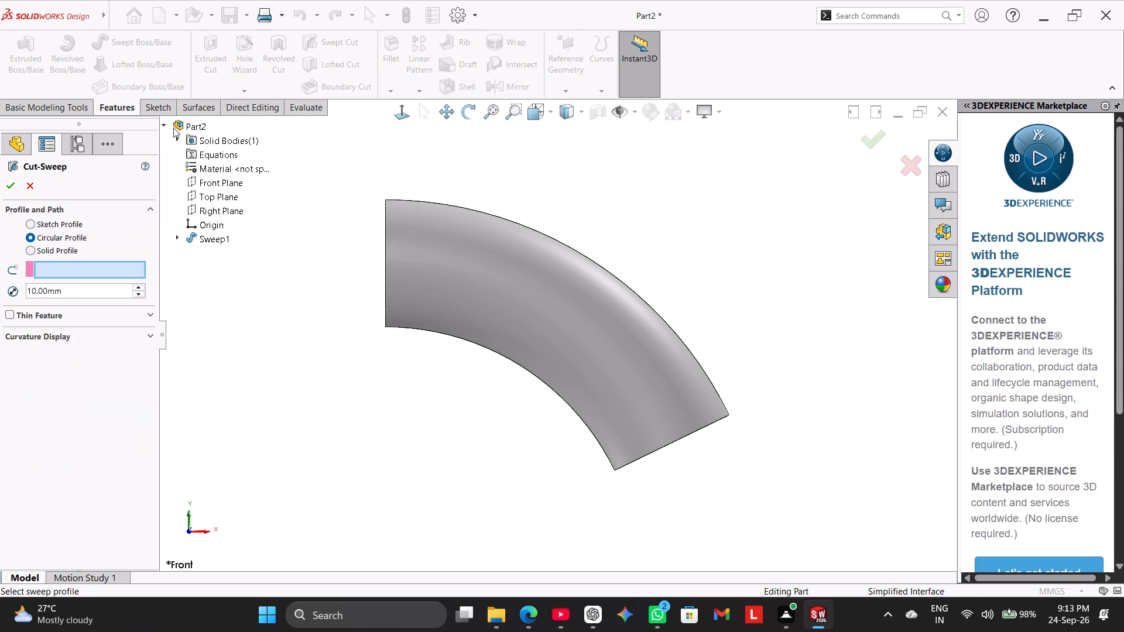
click(177, 233)
click(199, 246)
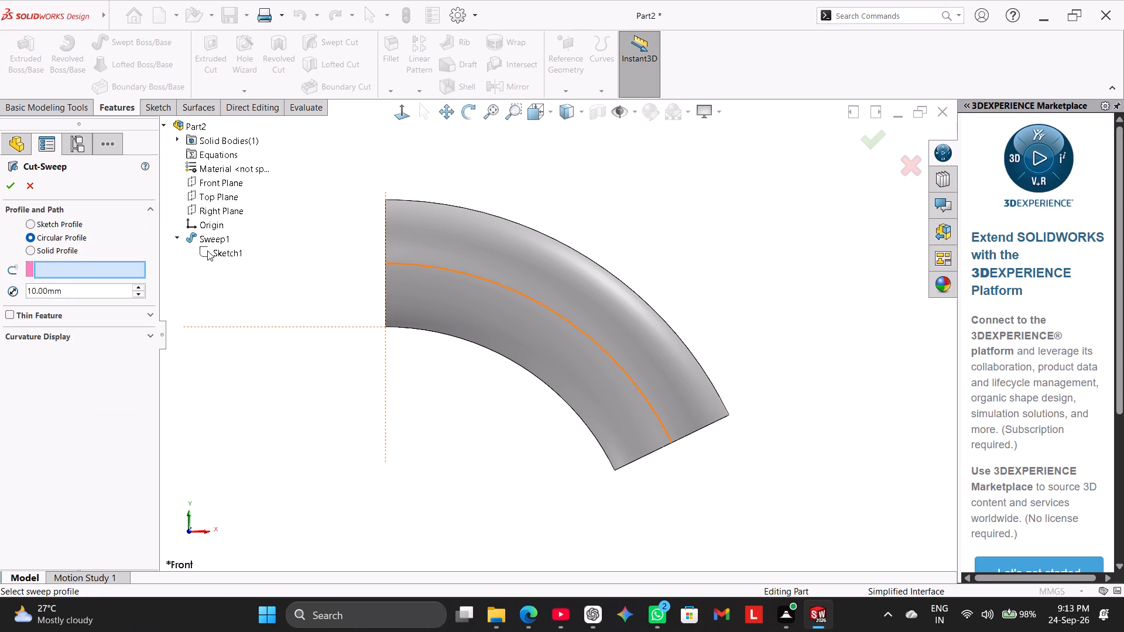
click(208, 250)
click(425, 266)
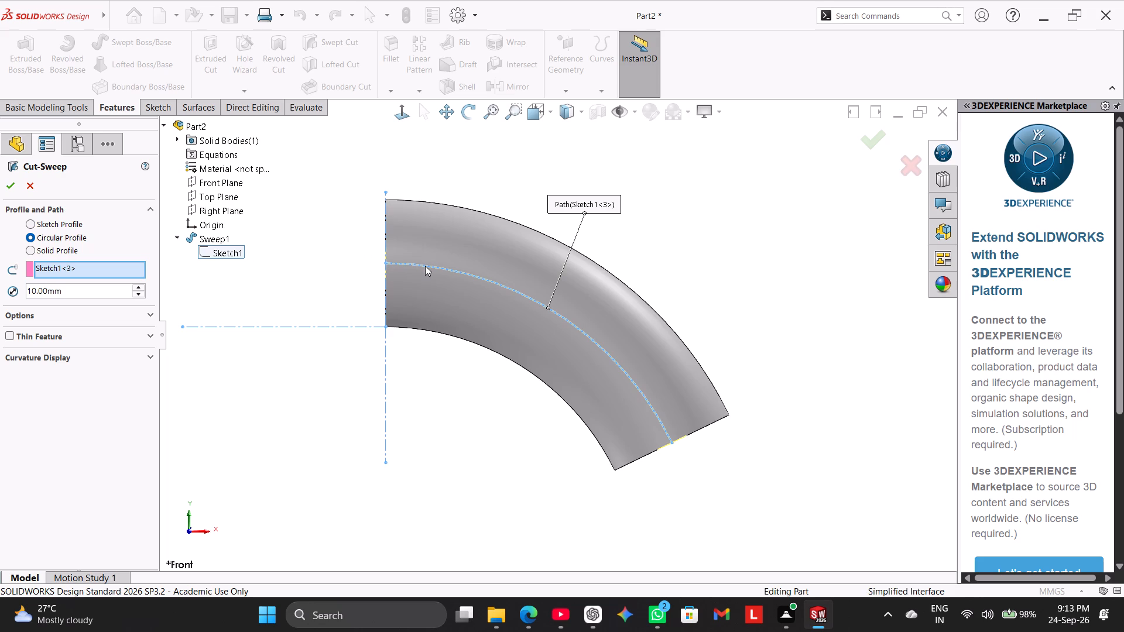
double_click(114, 288)
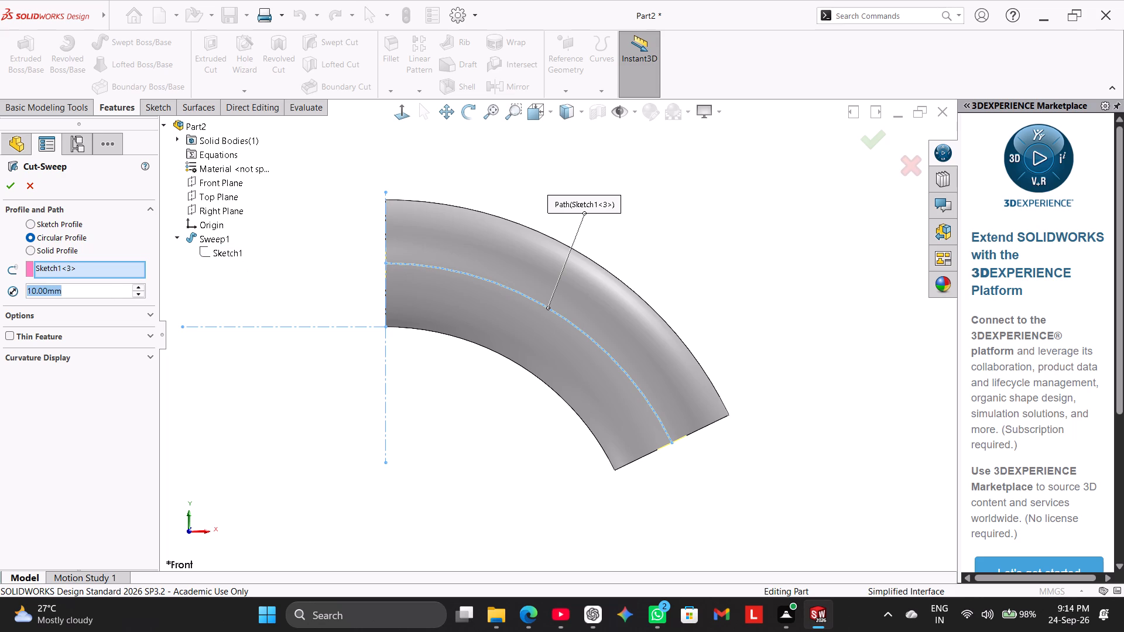
text(32)
key(Return)
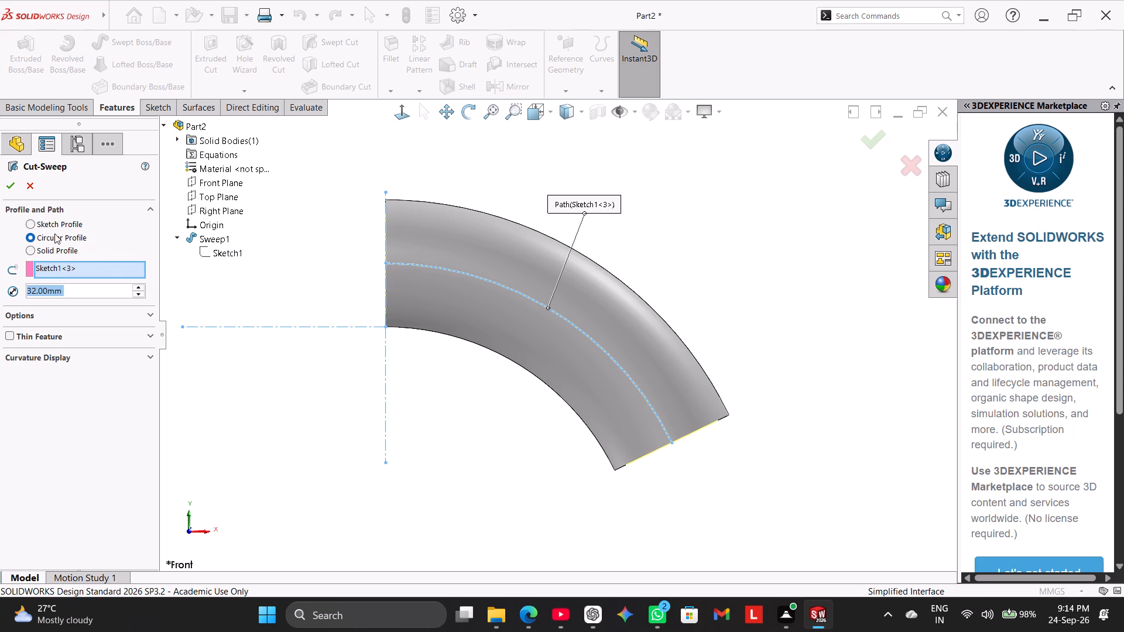
click(15, 188)
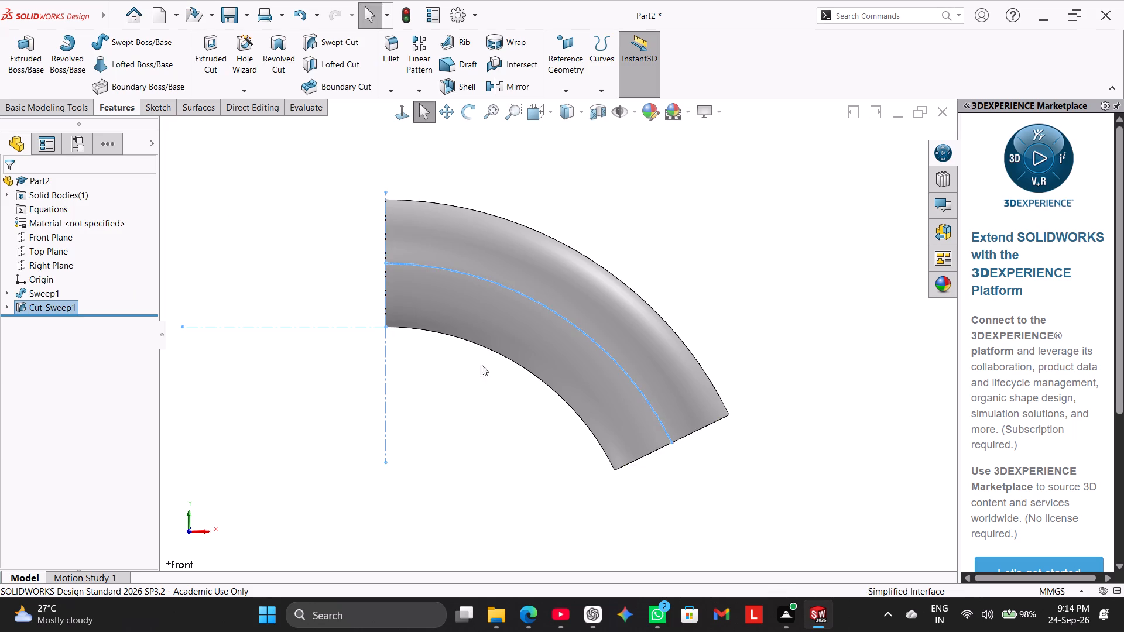
middle_drag(501, 375, 457, 322)
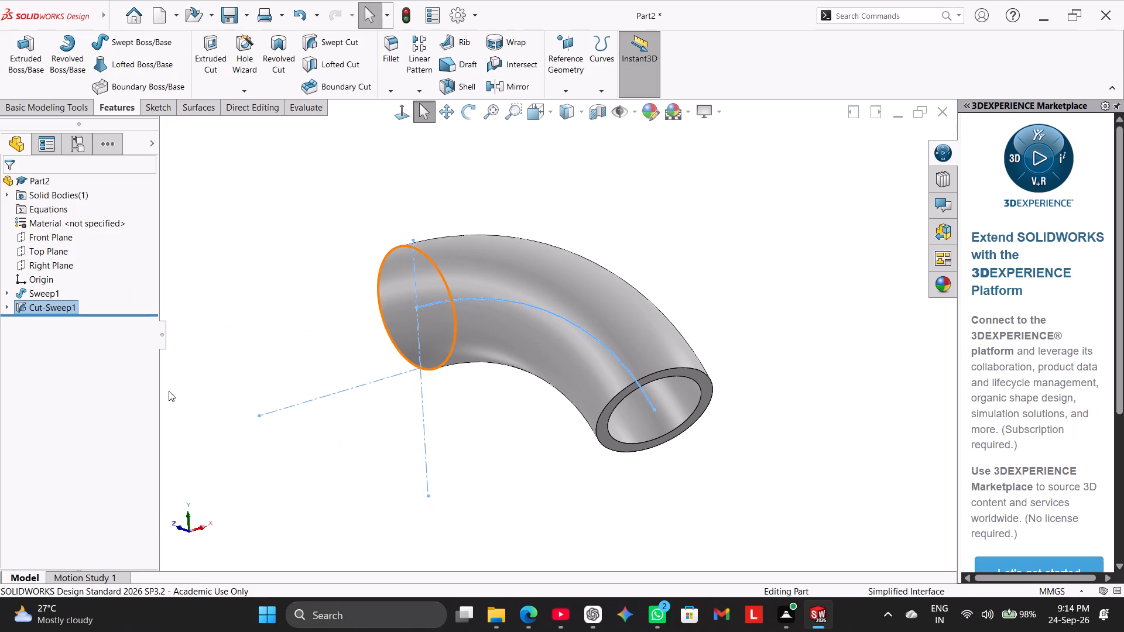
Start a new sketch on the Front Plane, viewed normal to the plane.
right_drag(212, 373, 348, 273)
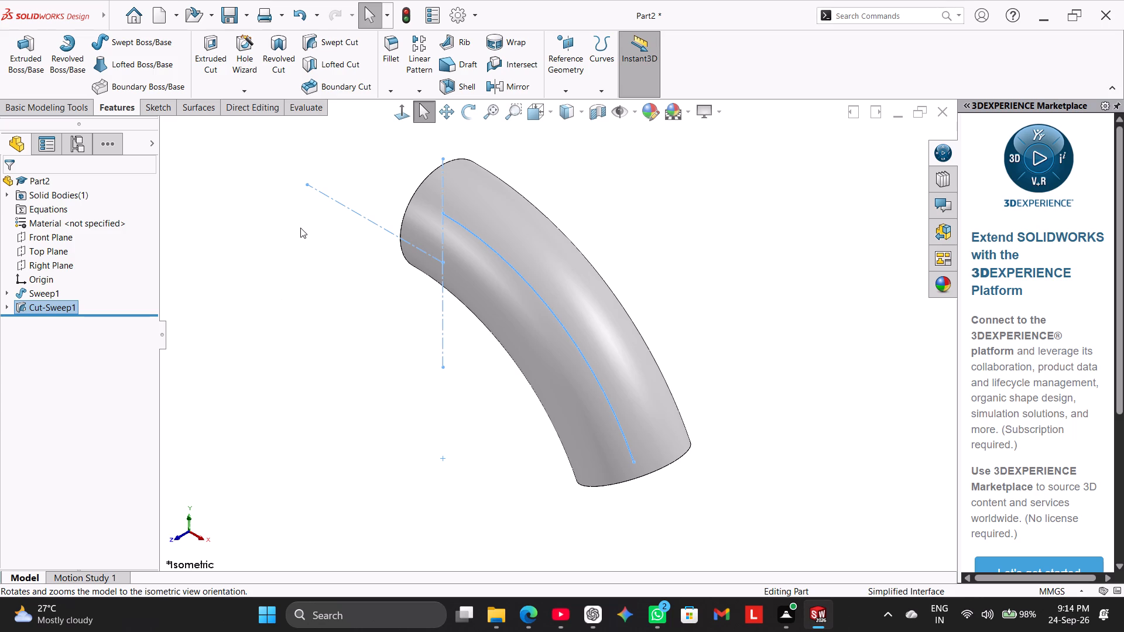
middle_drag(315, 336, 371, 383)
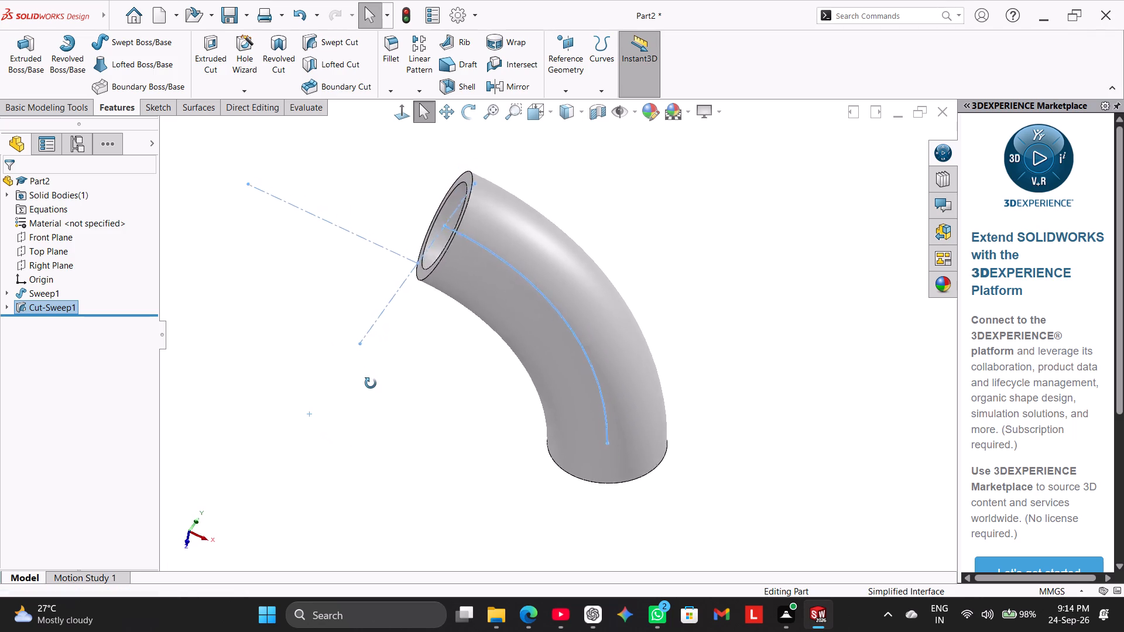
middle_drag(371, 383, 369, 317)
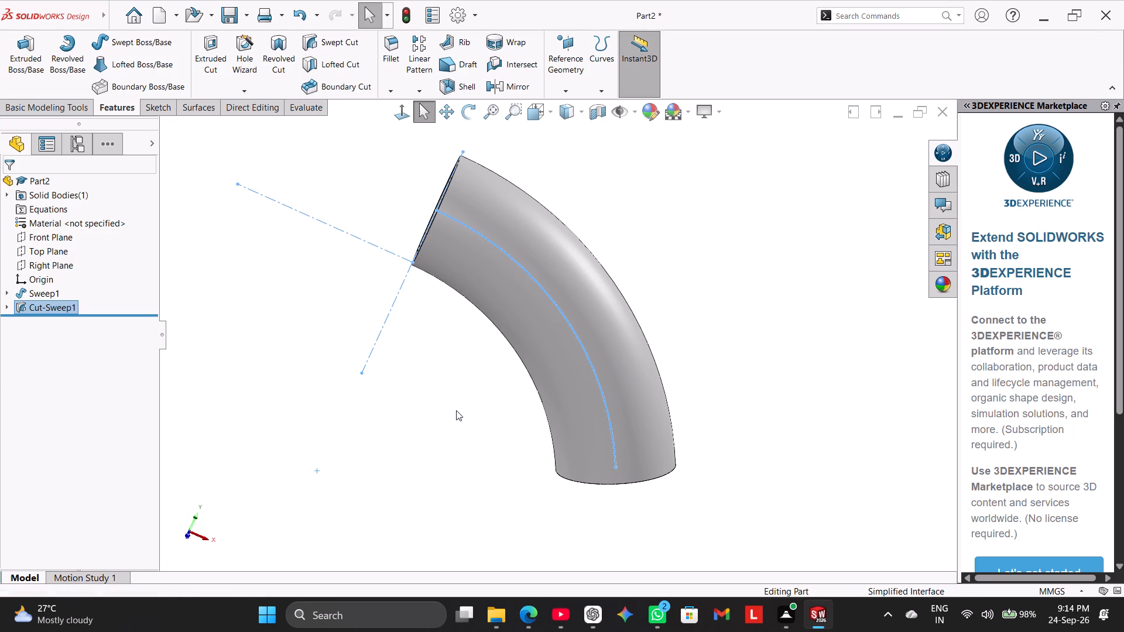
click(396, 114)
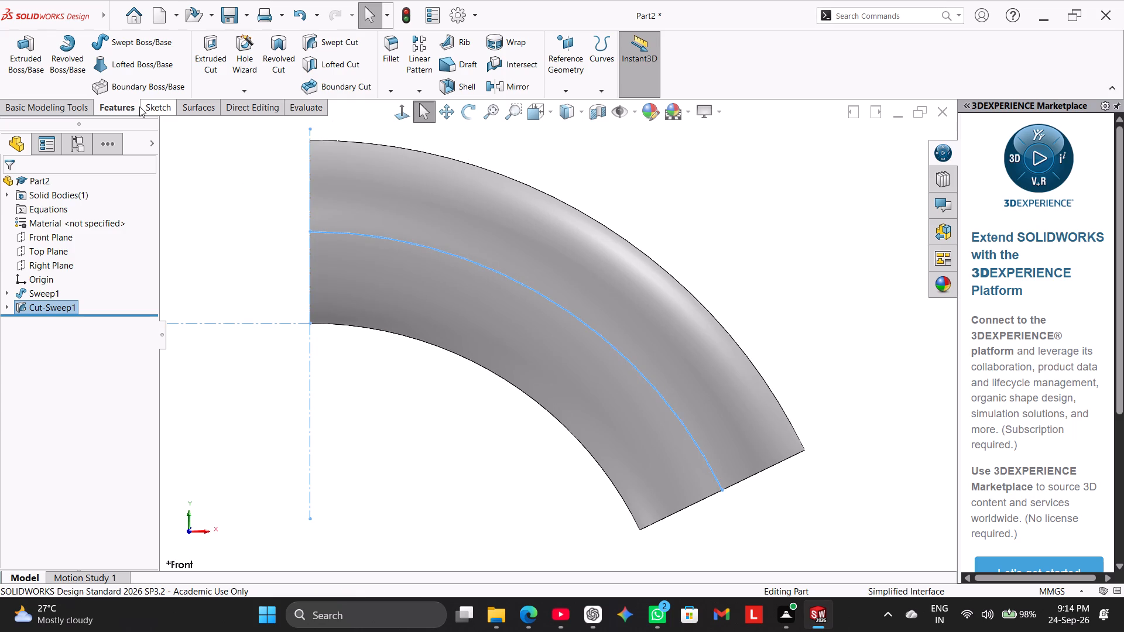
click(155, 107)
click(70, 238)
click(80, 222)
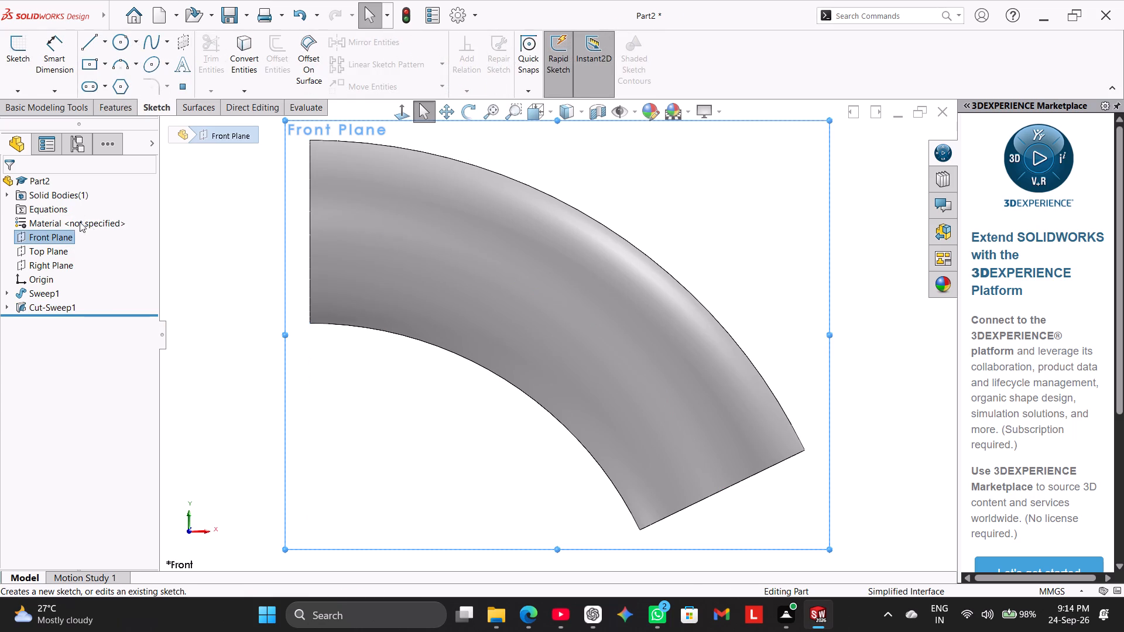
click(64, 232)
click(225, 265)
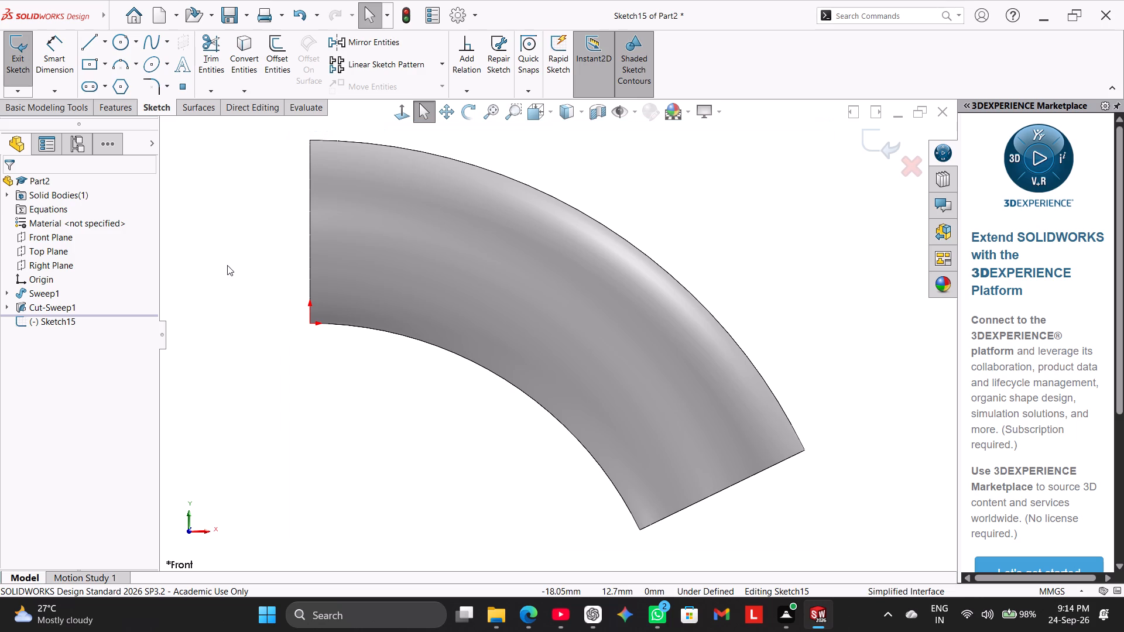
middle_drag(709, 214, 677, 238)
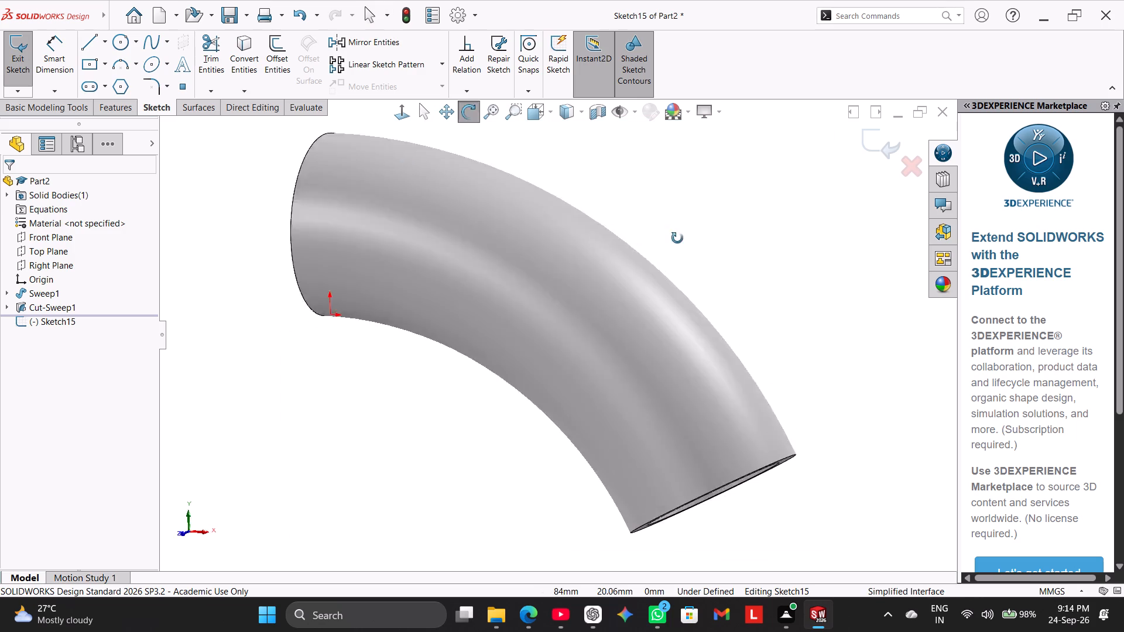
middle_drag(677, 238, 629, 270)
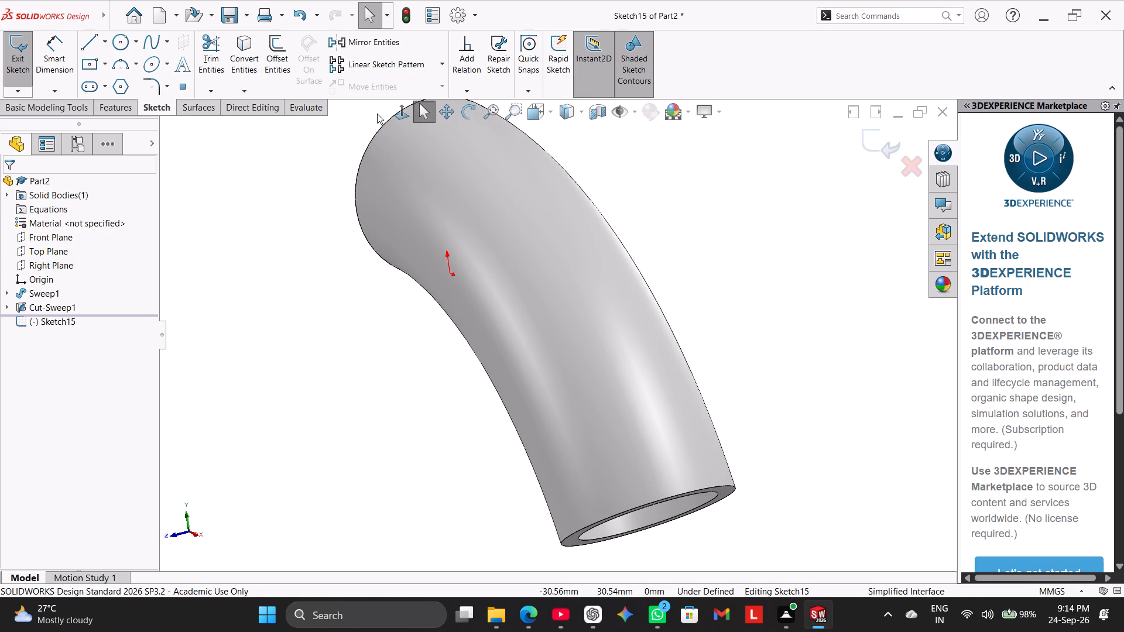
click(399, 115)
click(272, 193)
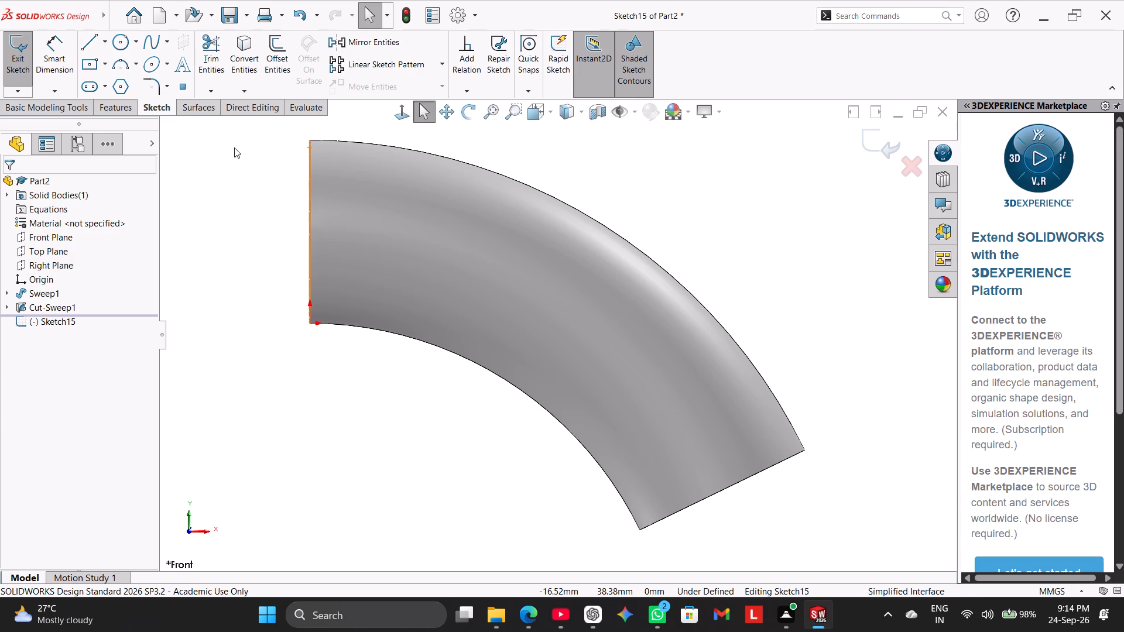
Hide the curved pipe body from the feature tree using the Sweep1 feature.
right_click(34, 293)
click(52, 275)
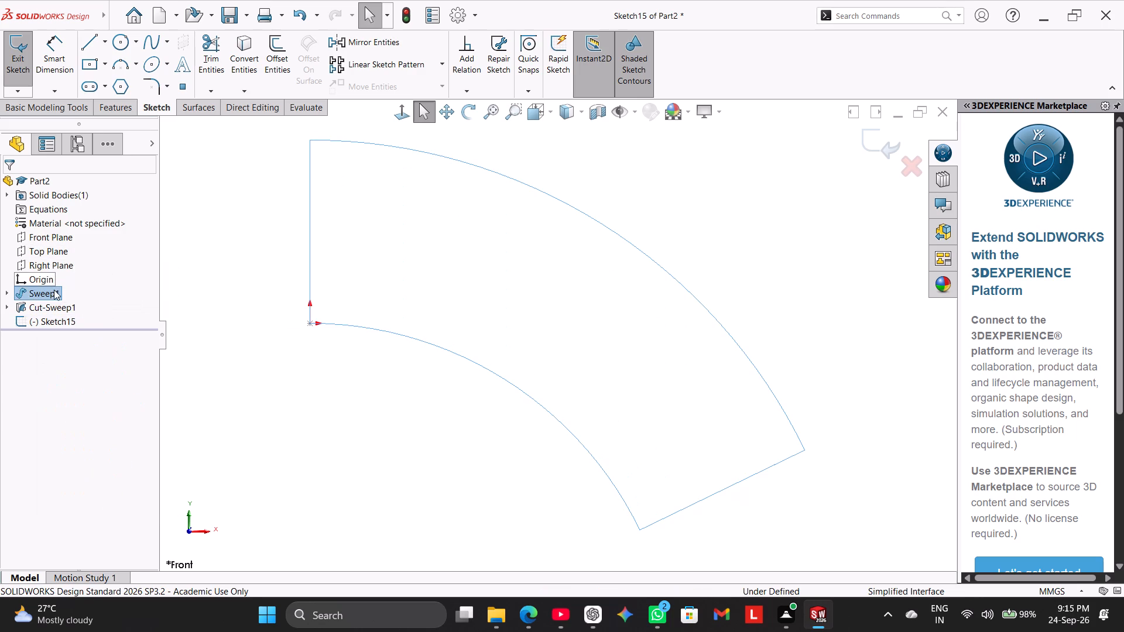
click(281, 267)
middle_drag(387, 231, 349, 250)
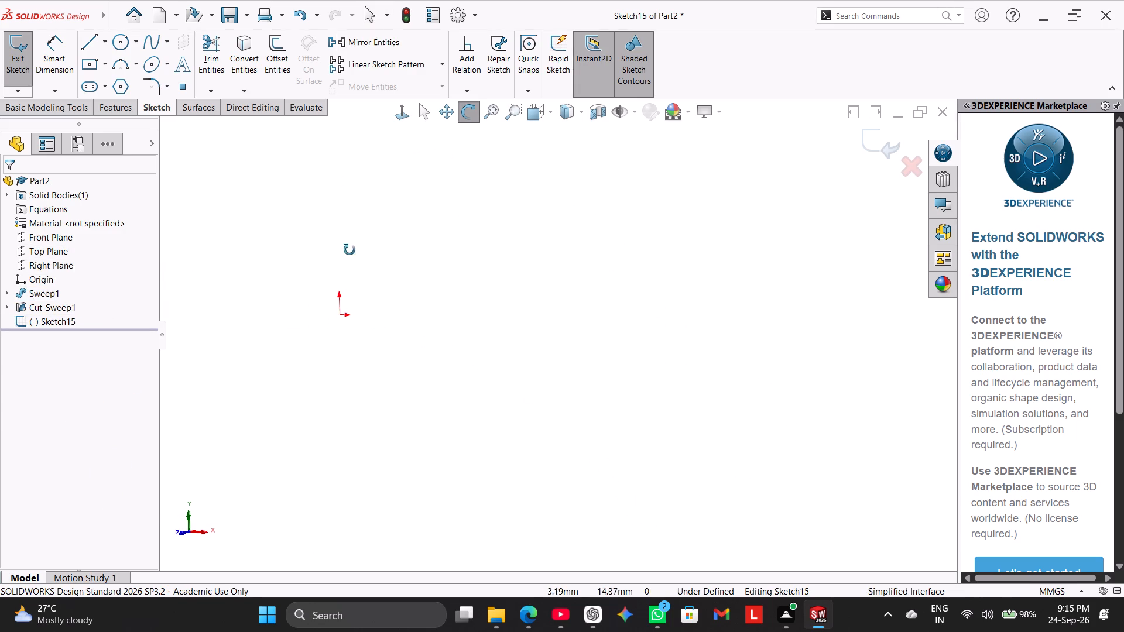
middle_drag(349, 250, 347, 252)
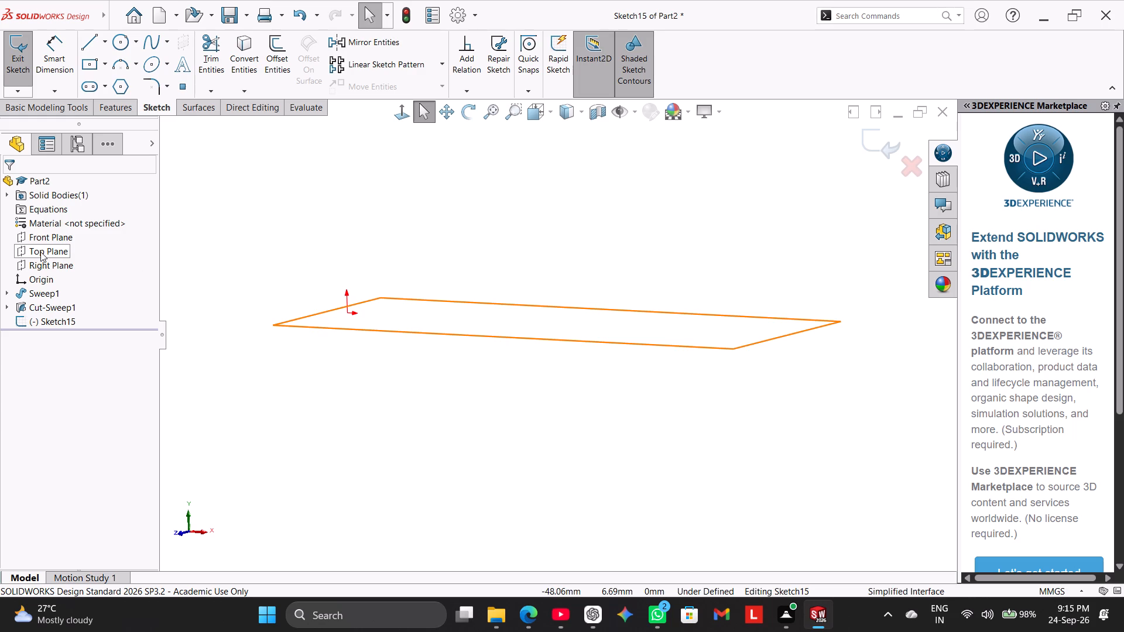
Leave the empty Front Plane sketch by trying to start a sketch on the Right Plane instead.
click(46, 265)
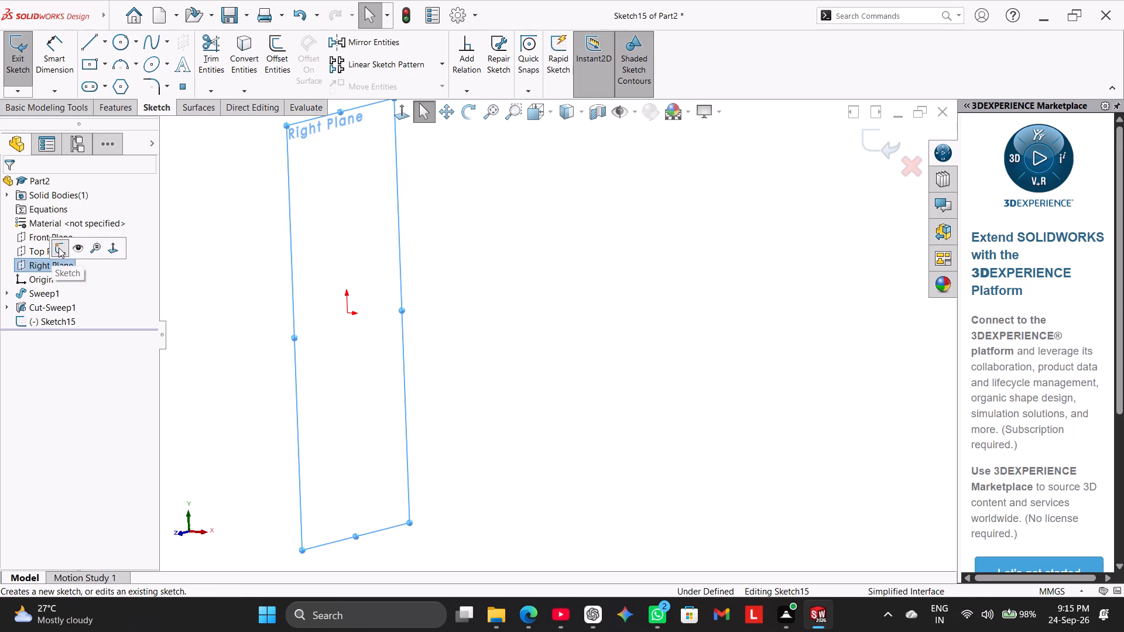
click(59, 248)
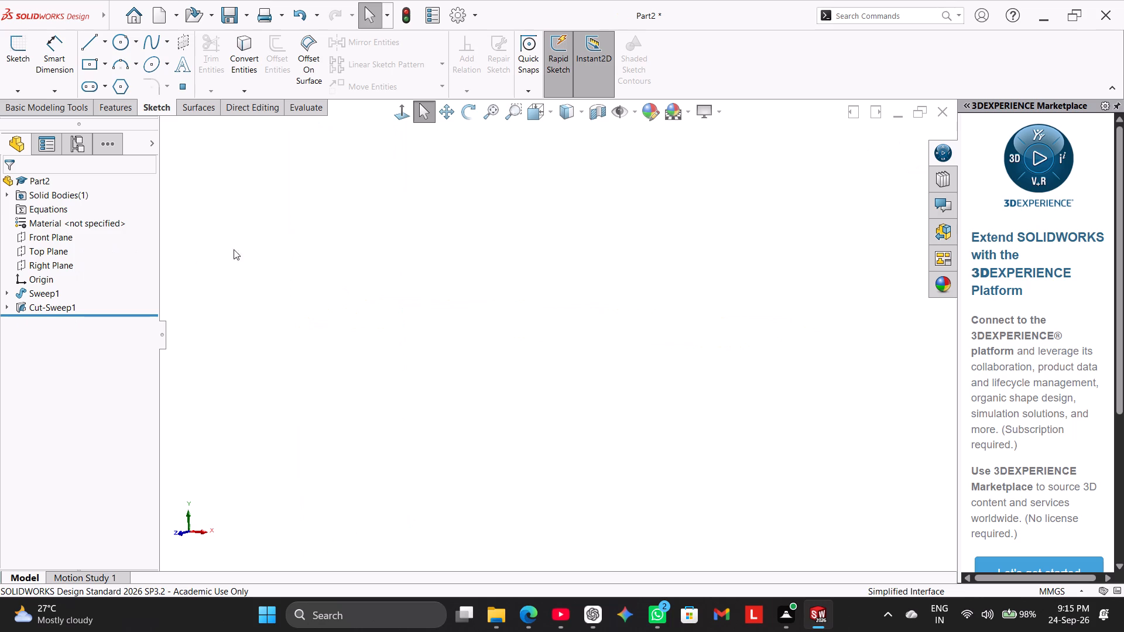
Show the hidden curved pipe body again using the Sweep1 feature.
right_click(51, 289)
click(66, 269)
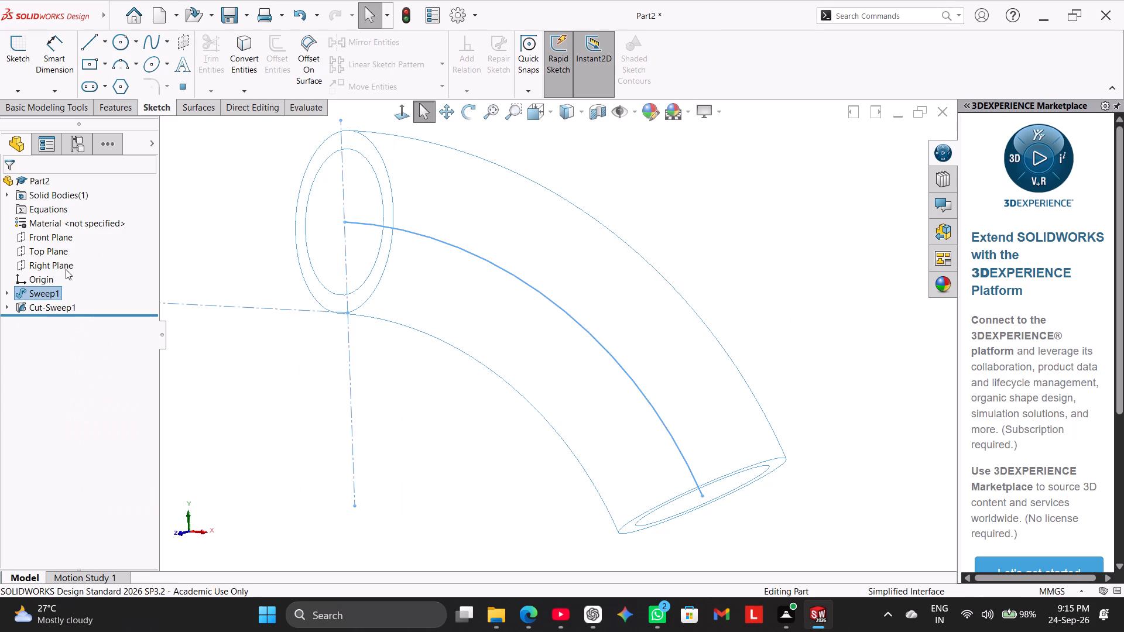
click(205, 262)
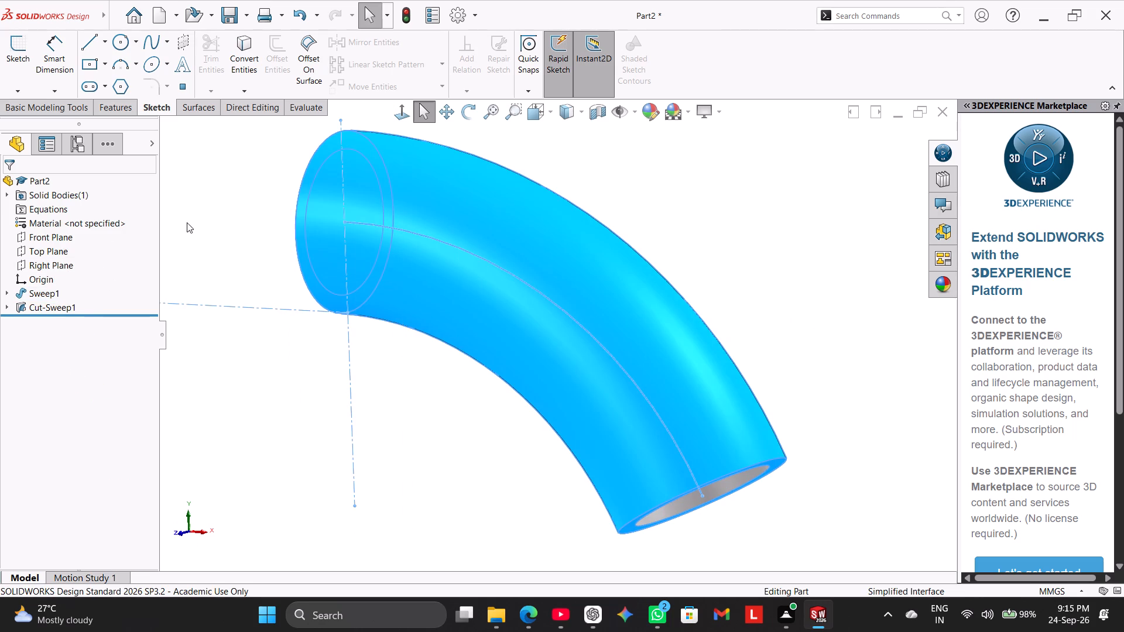
Start a new sketch on the Right Plane and begin a near-vertical line outside the pipe, beside its rounded upper end.
right_click(28, 264)
click(40, 248)
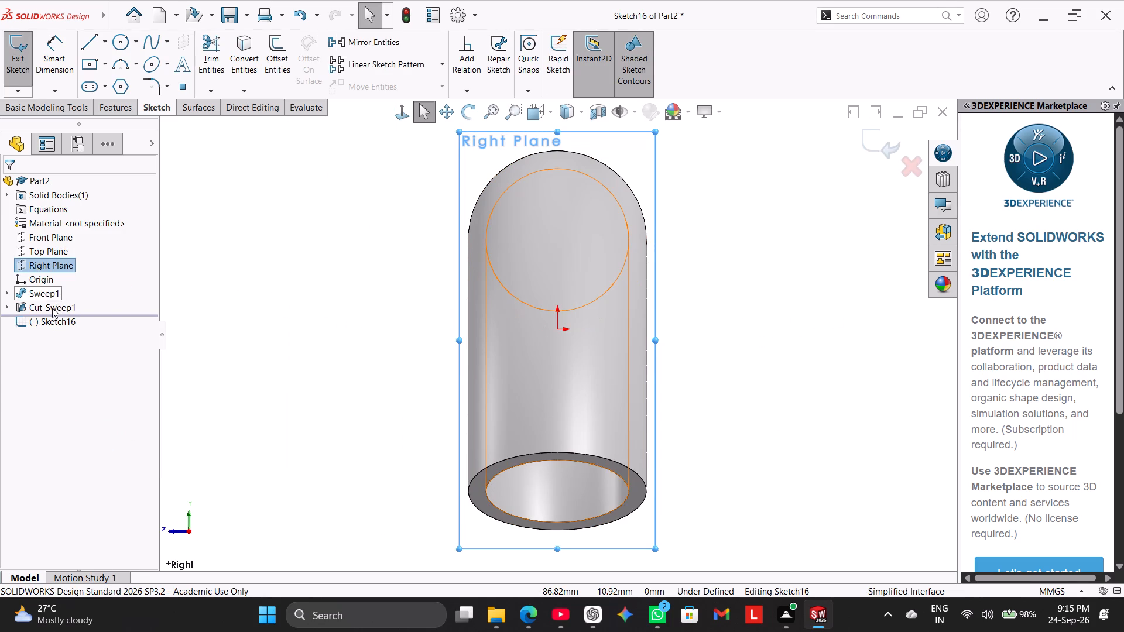
click(187, 304)
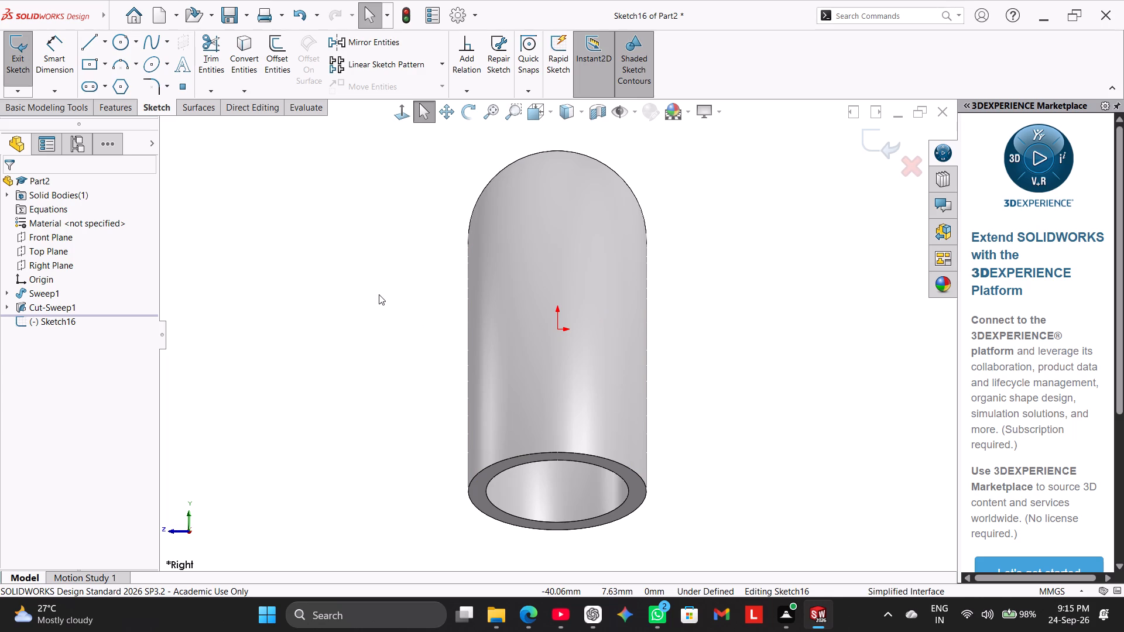
click(84, 40)
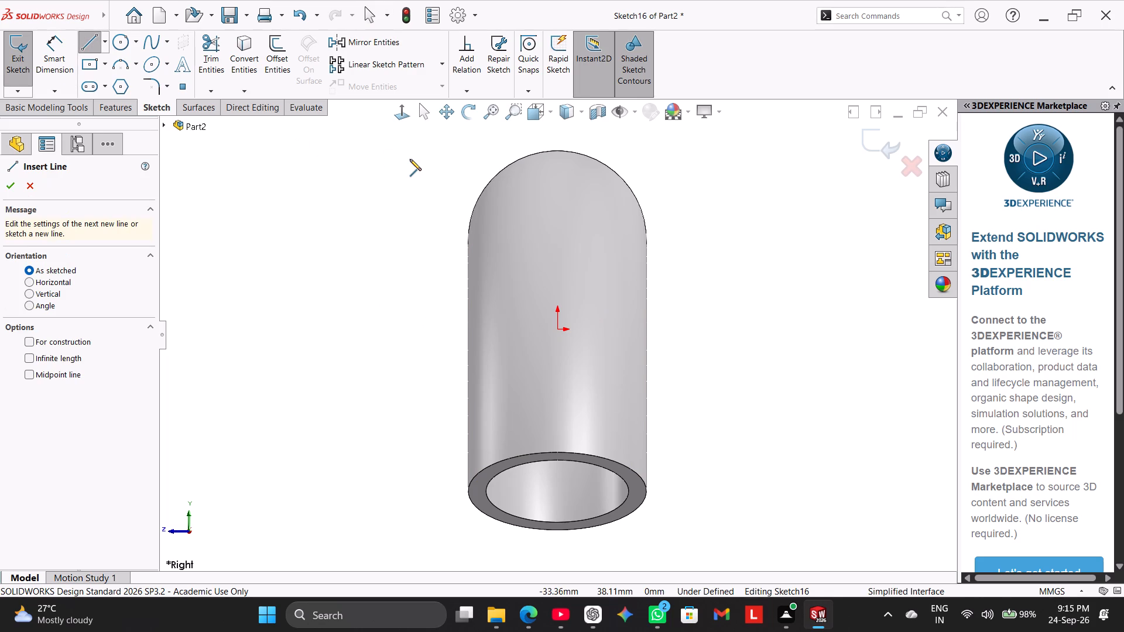
click(440, 163)
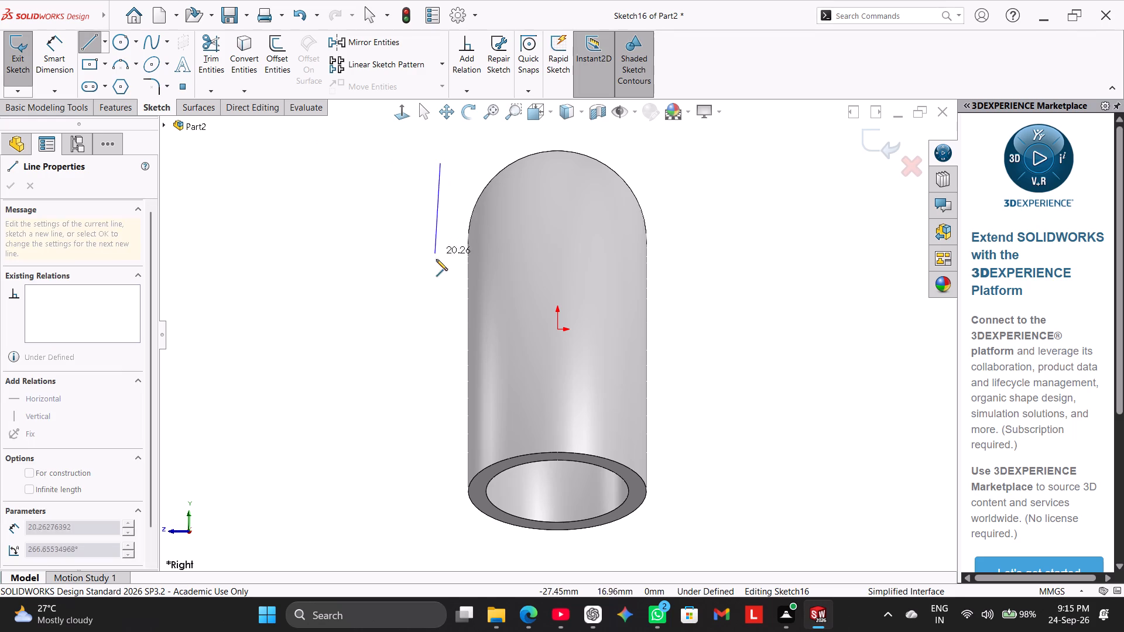
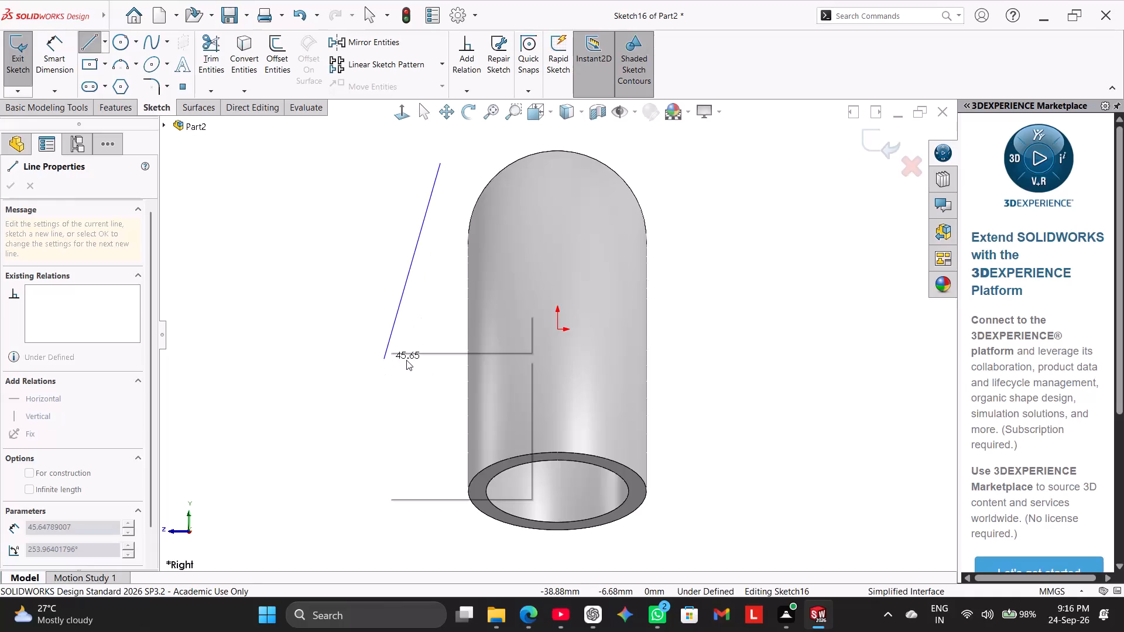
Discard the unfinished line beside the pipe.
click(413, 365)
Sketch a circle of about 20 mm radius centred on the origin, viewed normal to the Right Plane.
middle_drag(413, 360, 465, 366)
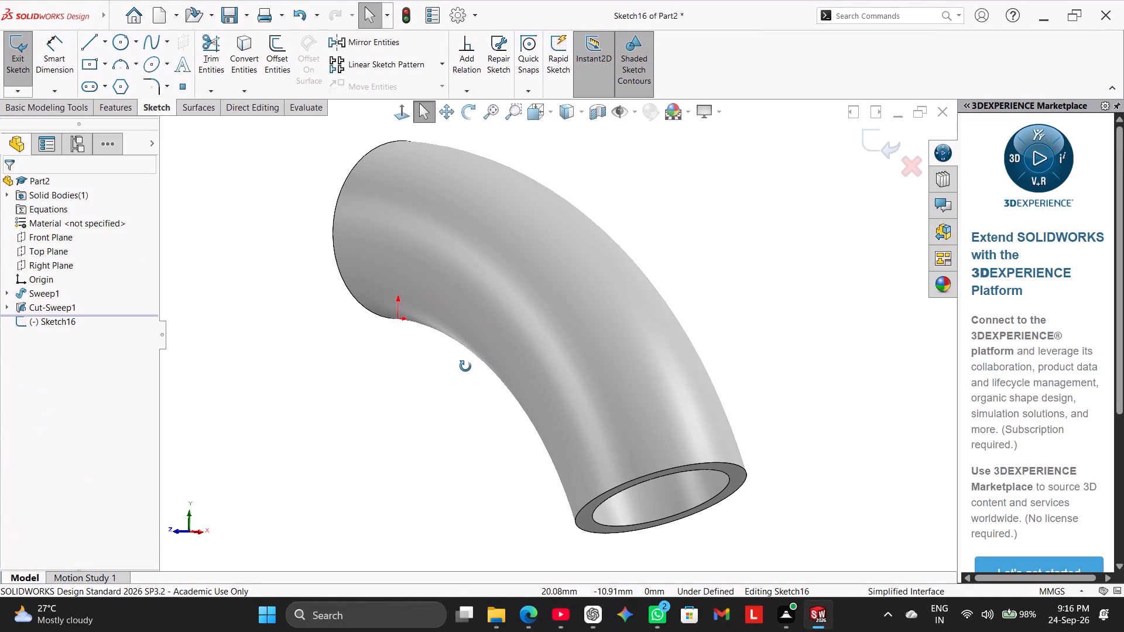
middle_drag(465, 366, 438, 365)
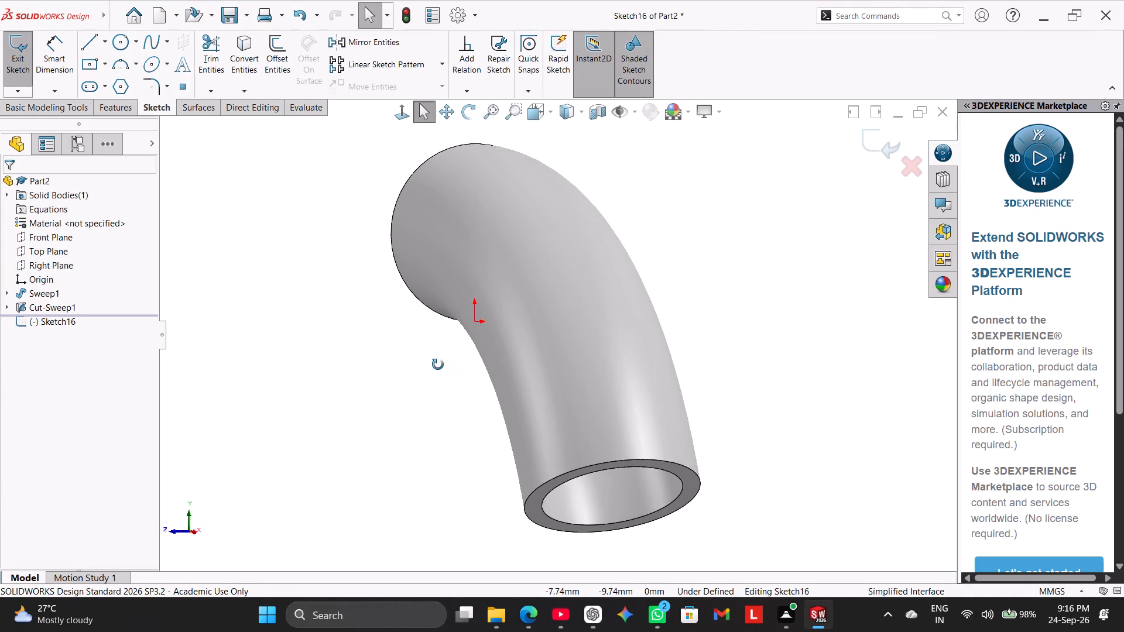
middle_drag(438, 365, 434, 358)
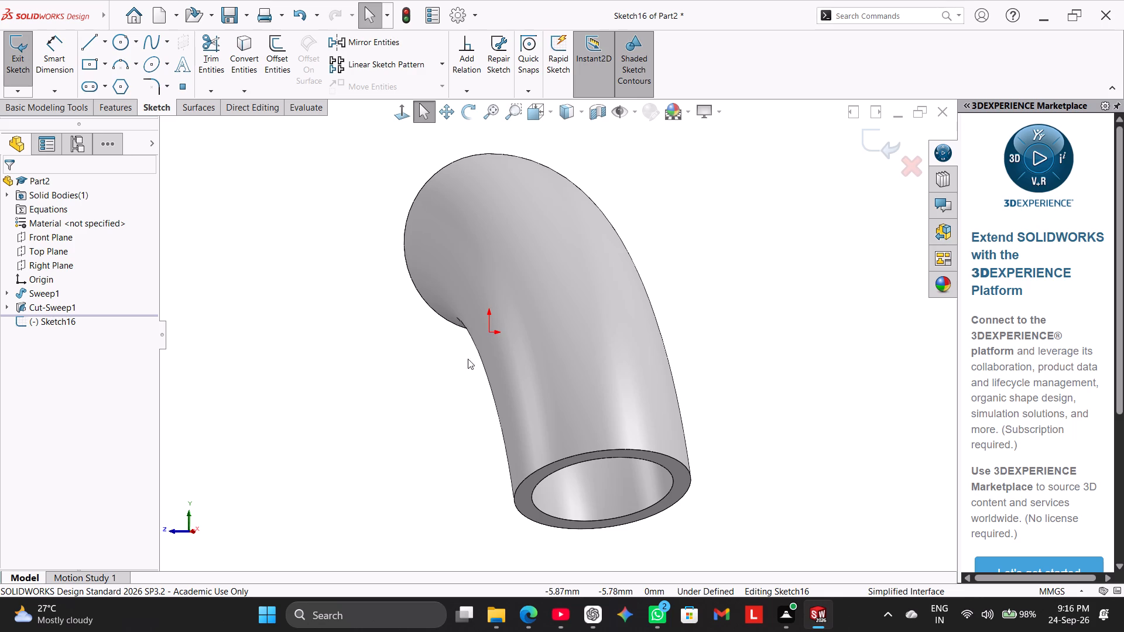
middle_drag(473, 362, 599, 407)
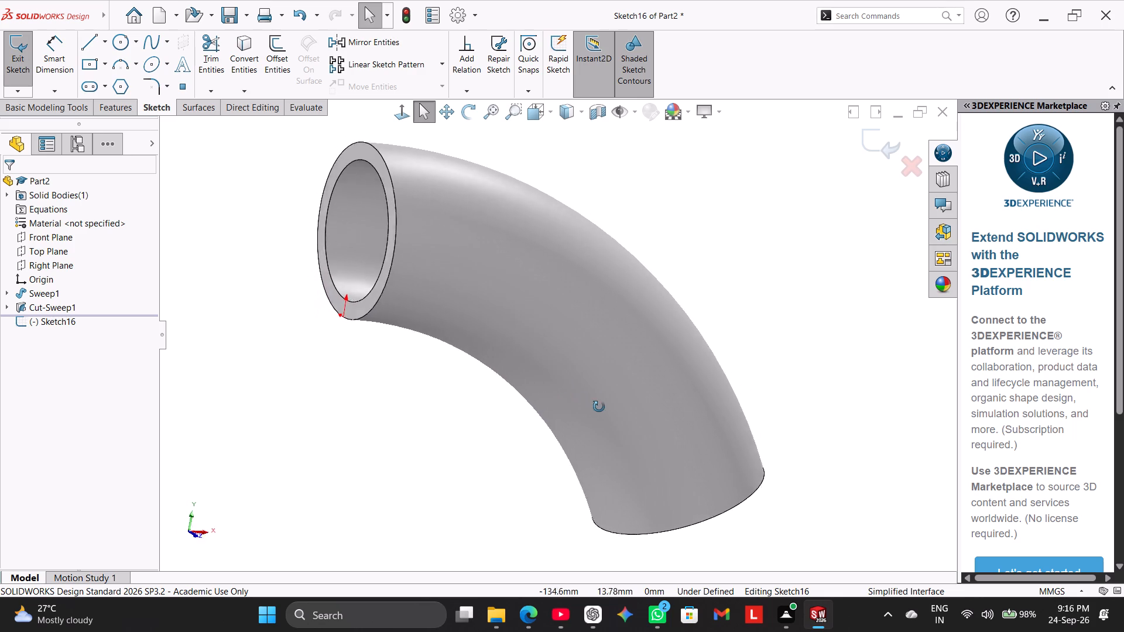
middle_drag(599, 407, 606, 411)
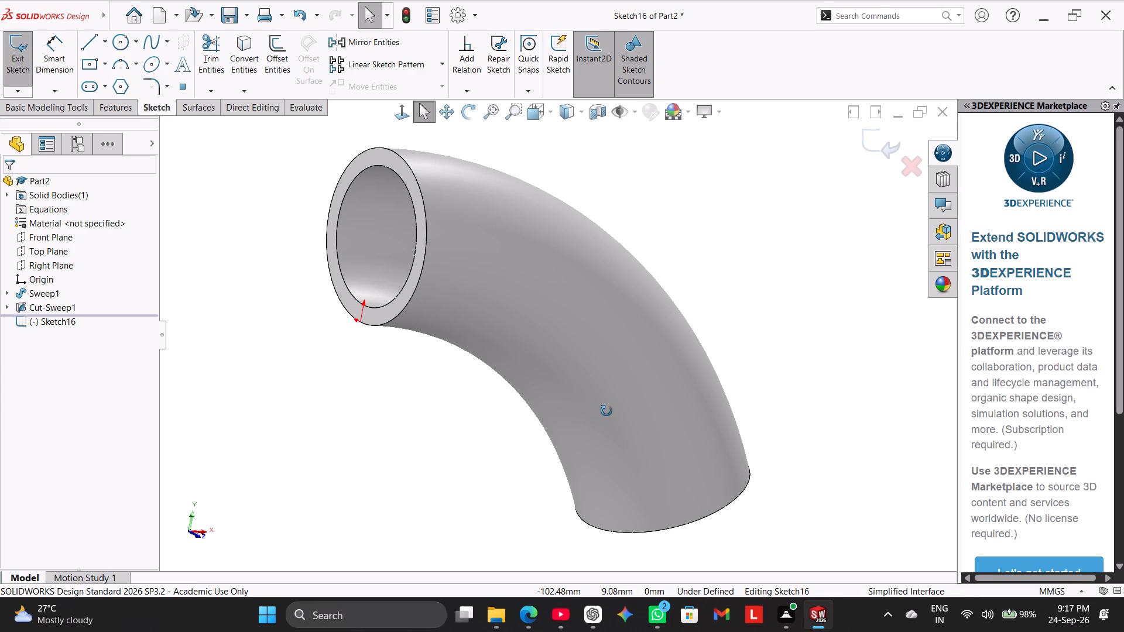
middle_drag(606, 411, 592, 413)
click(405, 122)
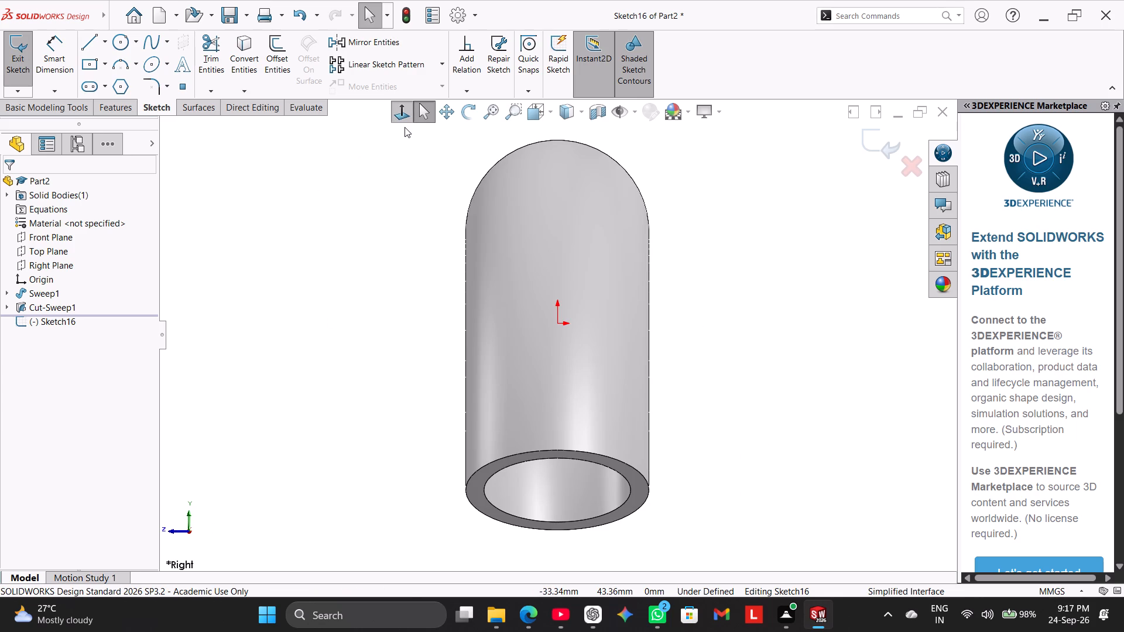
click(118, 43)
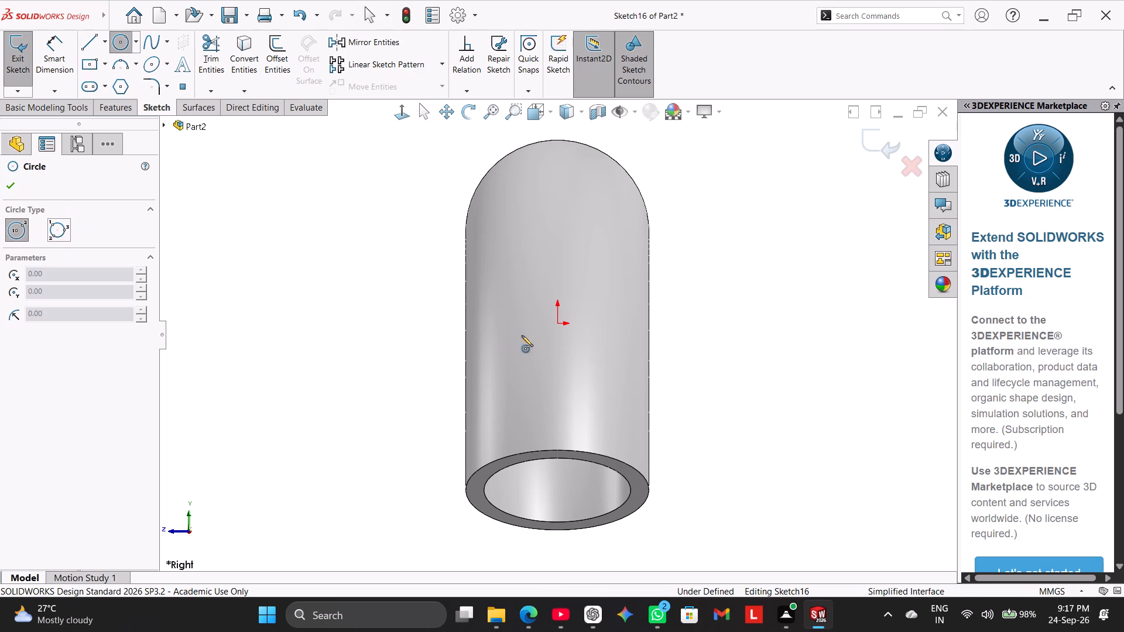
click(559, 327)
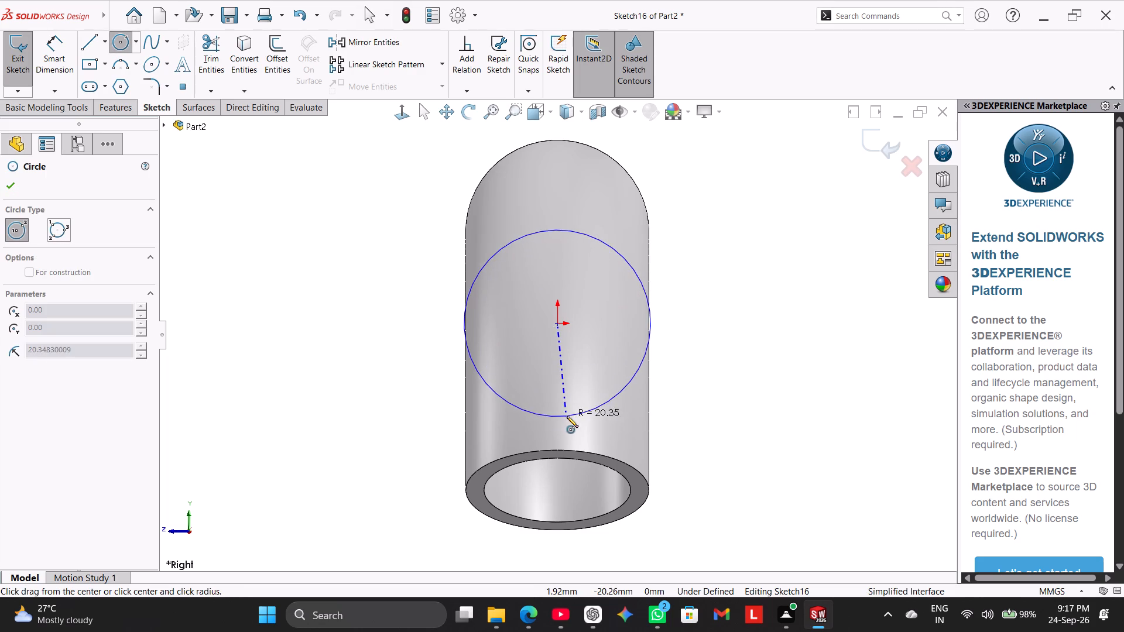
click(568, 416)
right_click(407, 334)
click(433, 342)
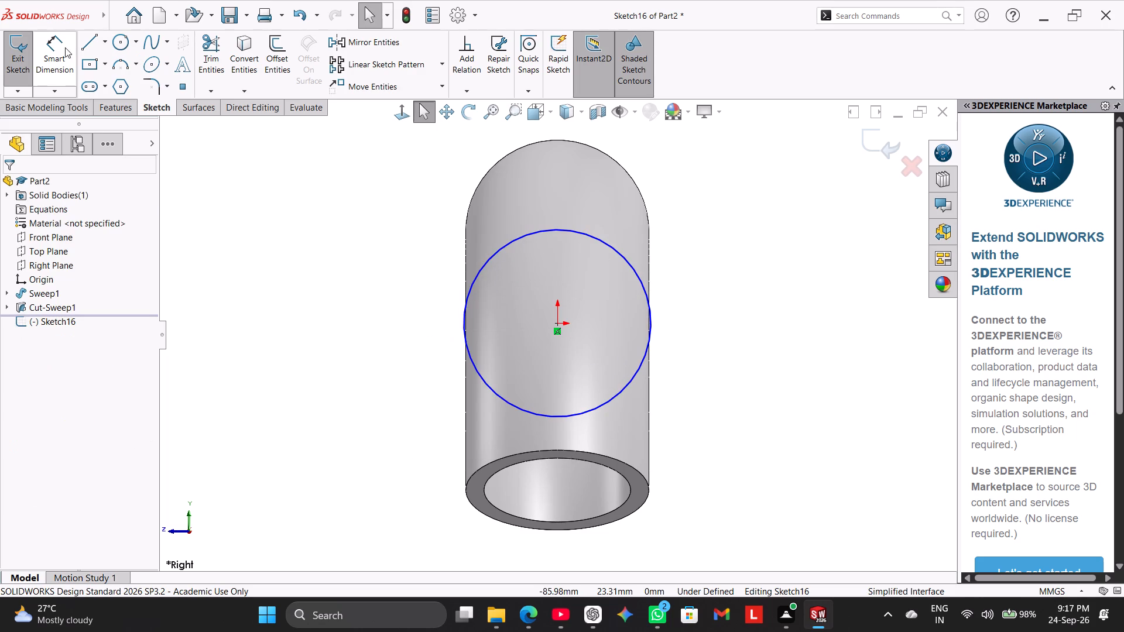
Dimension the origin-centred circle with a diameter of 60 mm.
drag(65, 47, 100, 85)
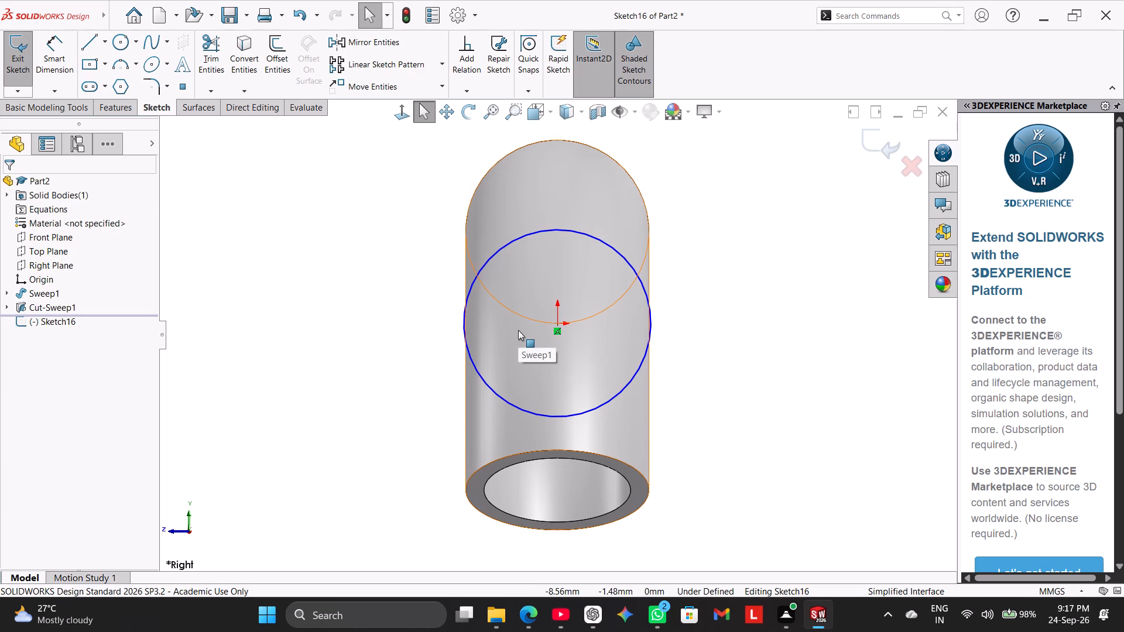
click(597, 407)
click(407, 293)
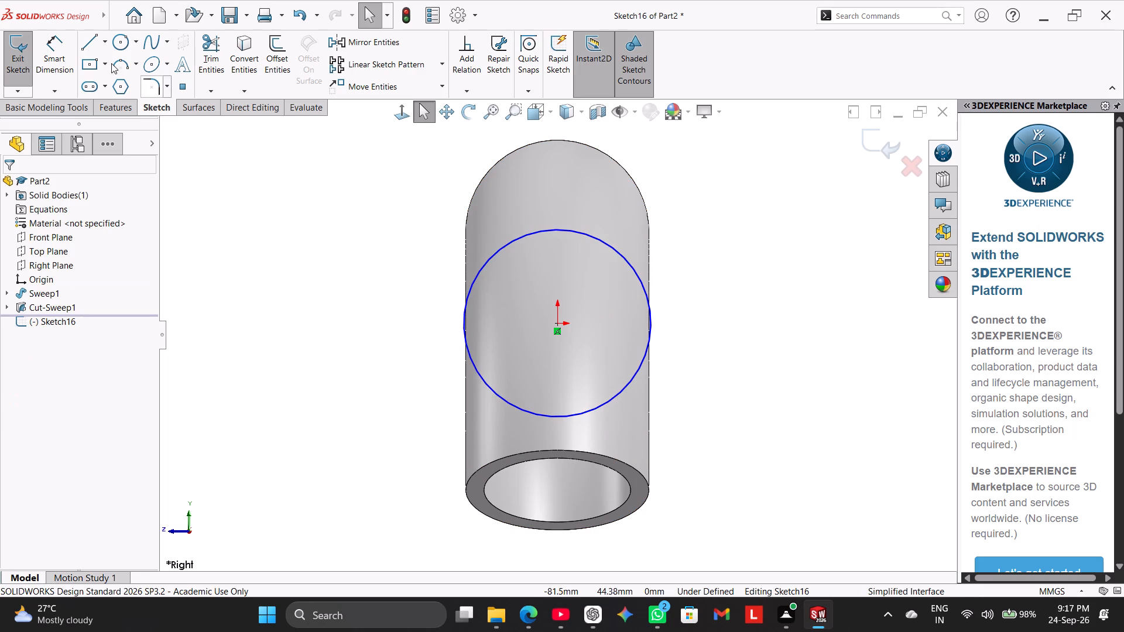
click(59, 46)
click(599, 406)
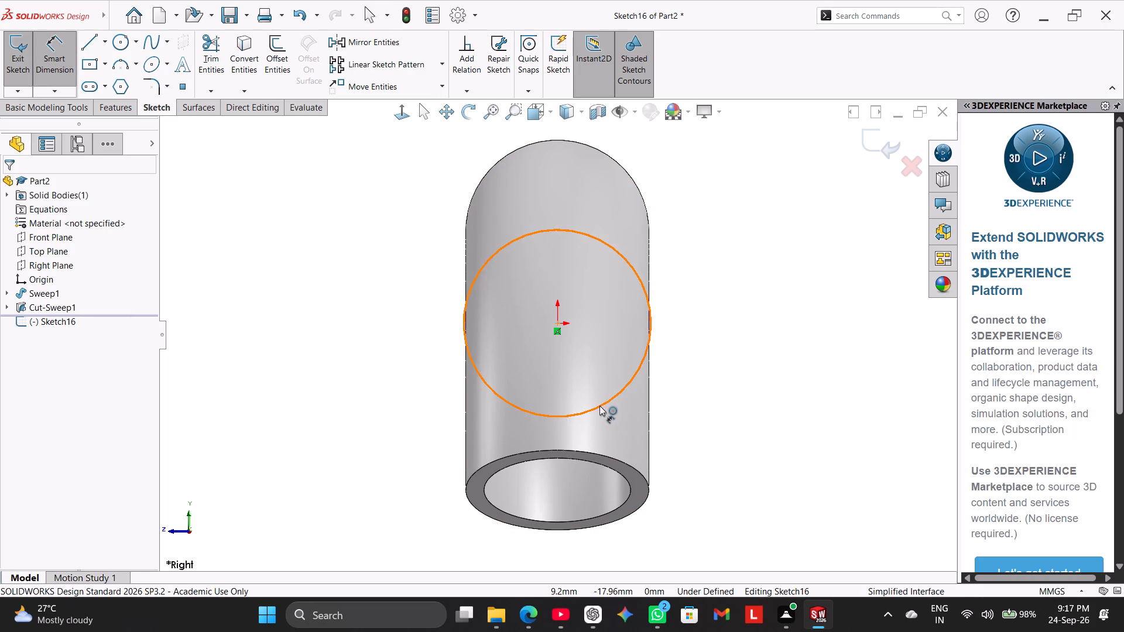
click(738, 428)
text(60)
key(Return)
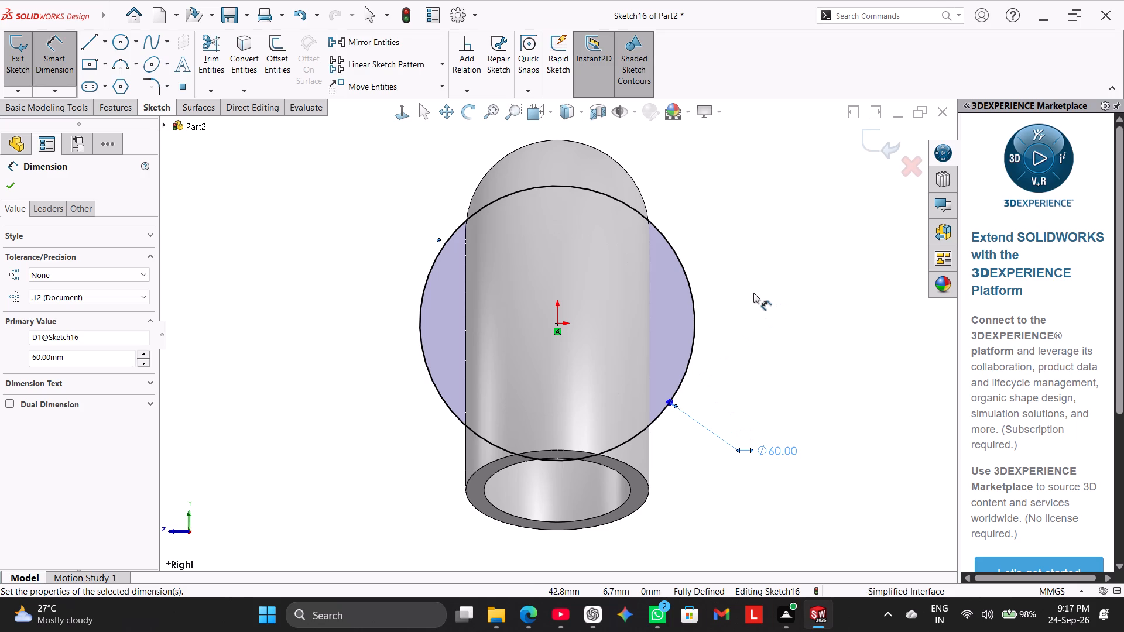
right_click(753, 293)
click(786, 328)
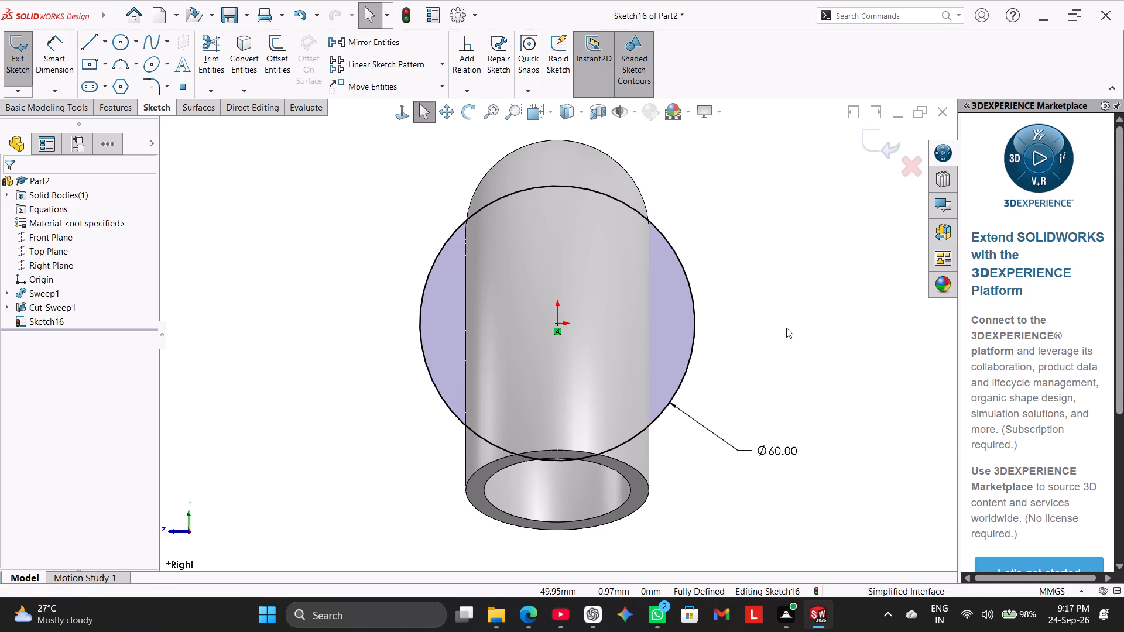
Sketch a vertical line about 71 mm long upward from the circle's left quadrant point, tangent to the circle.
middle_drag(302, 385, 388, 415)
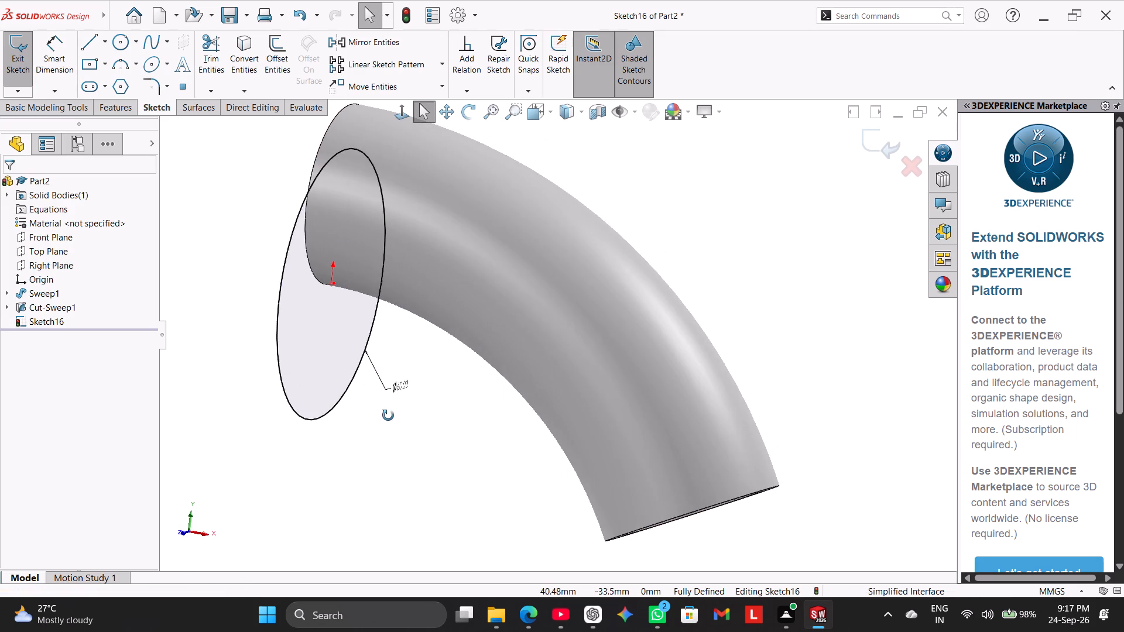
middle_drag(388, 415, 411, 424)
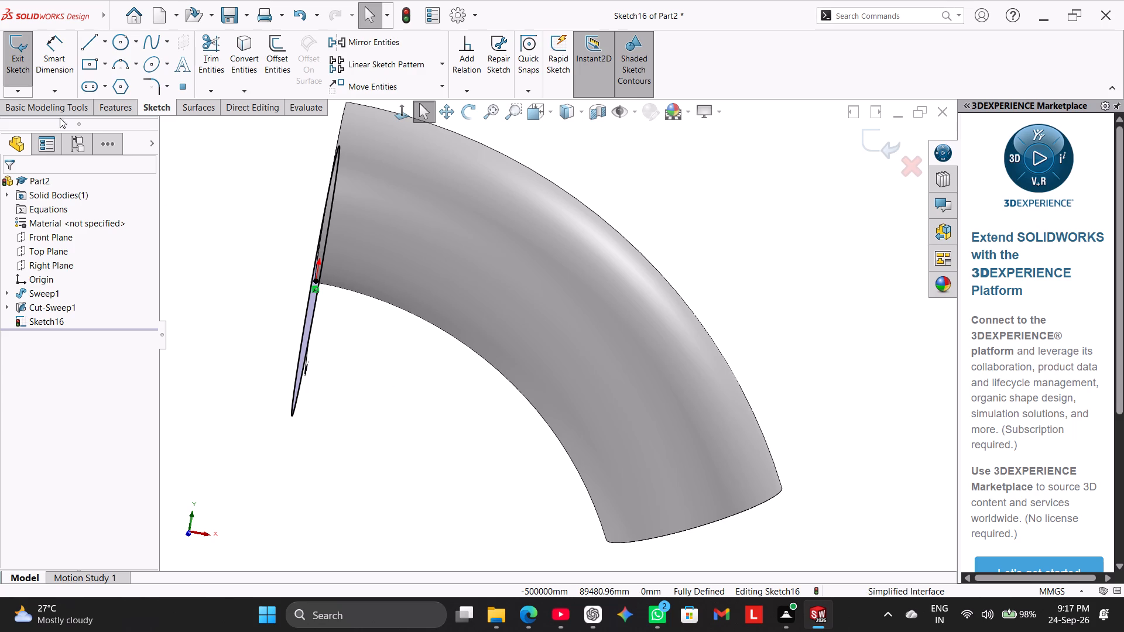
click(399, 111)
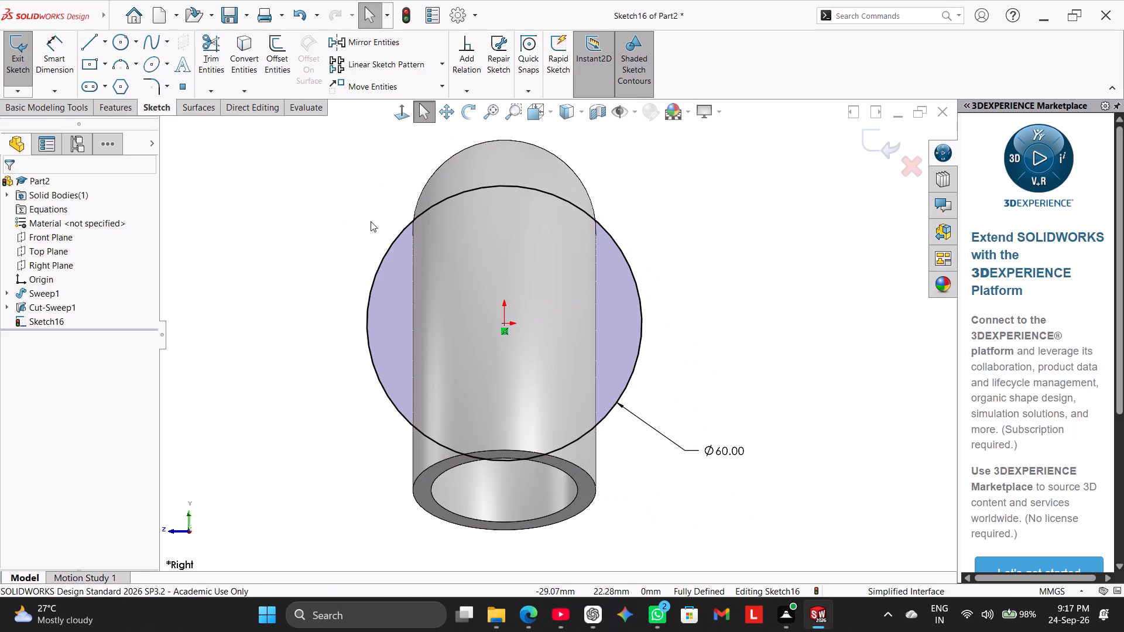
click(95, 45)
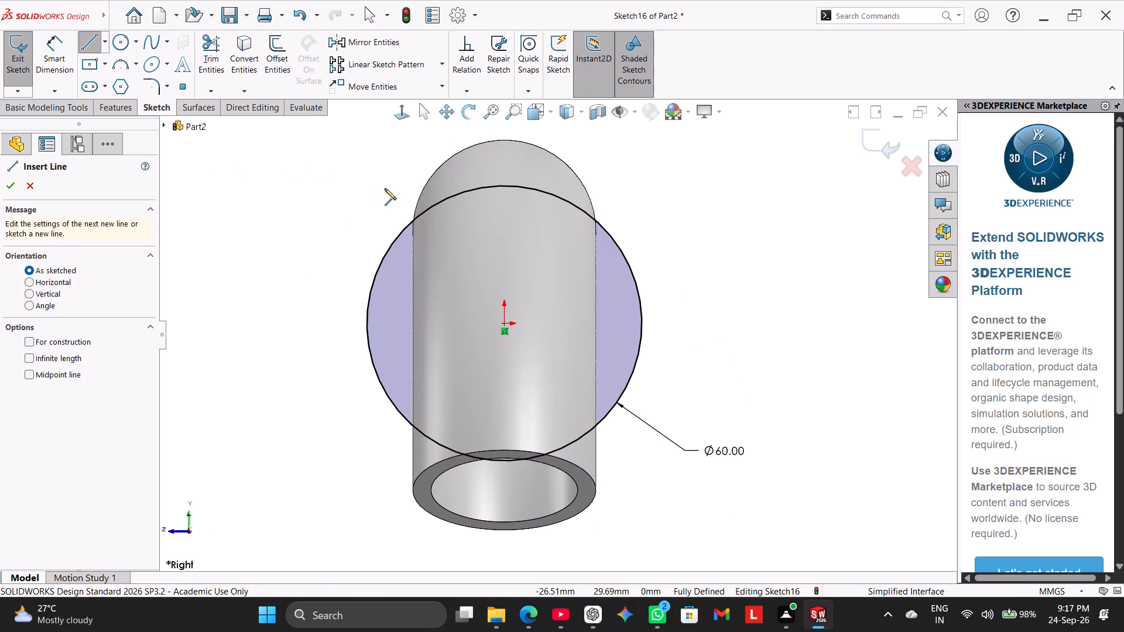
scroll(438, 208, up, 2)
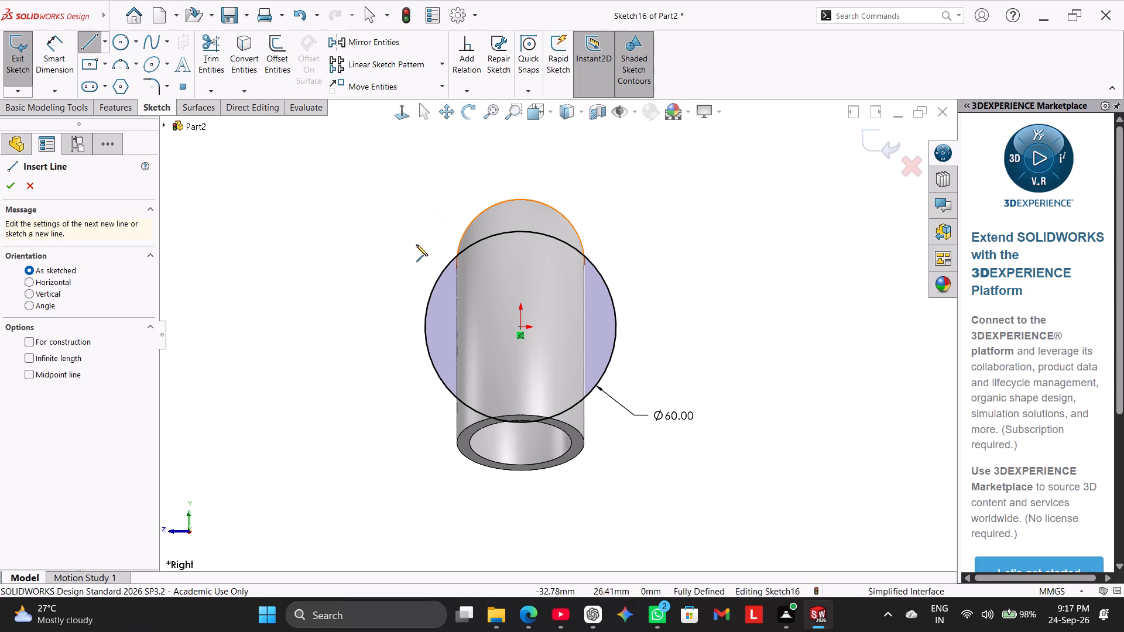
click(424, 325)
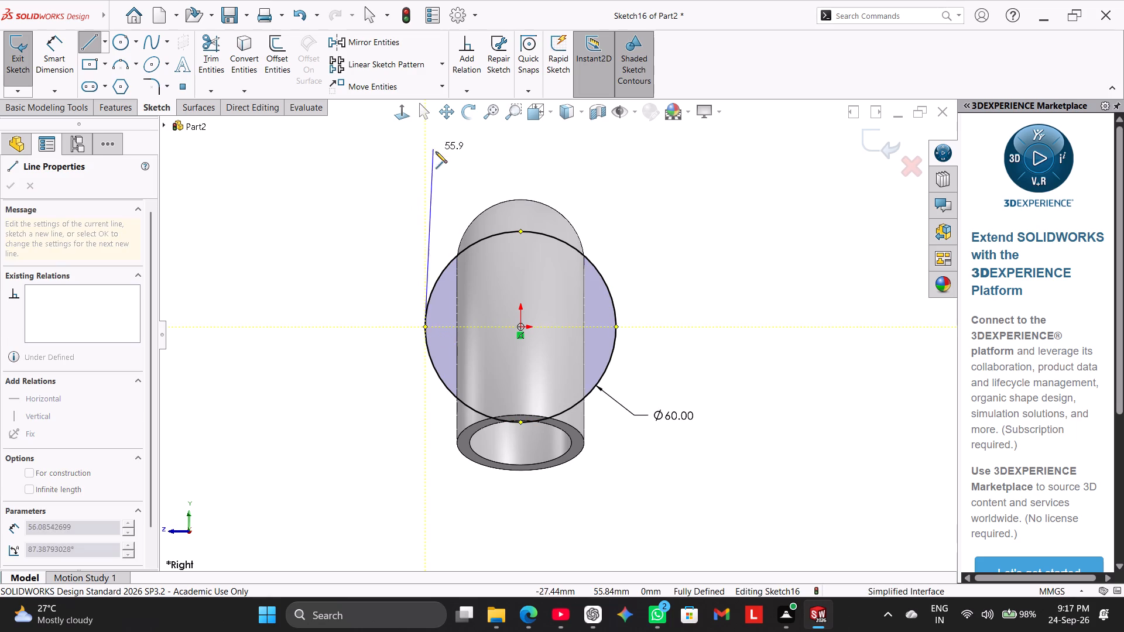
scroll(436, 153, up, 2)
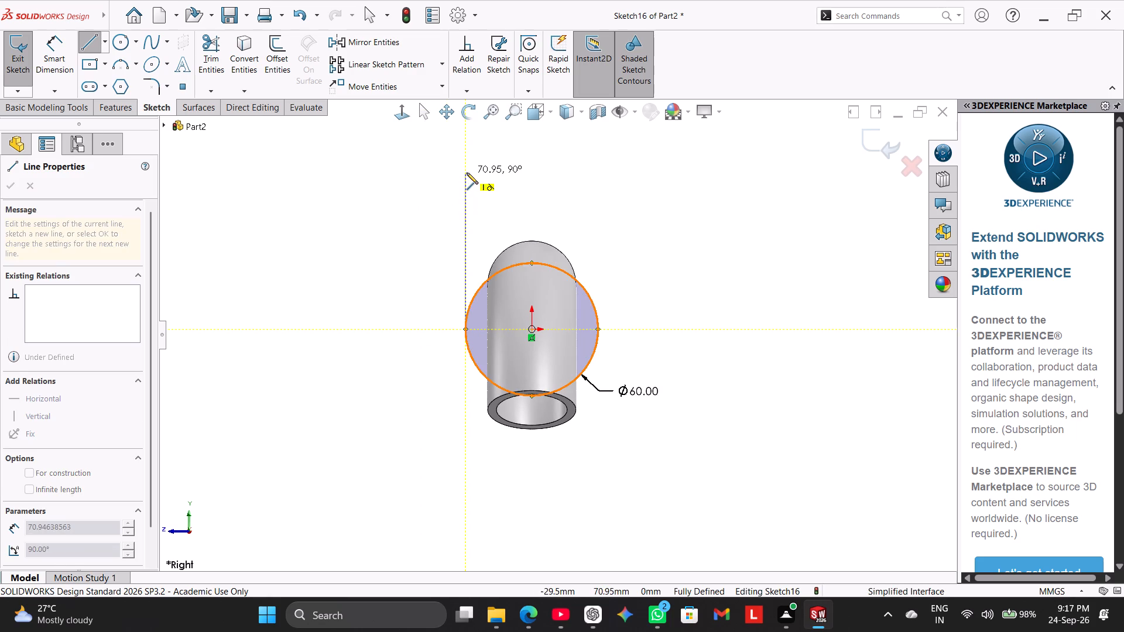
click(467, 173)
right_click(474, 169)
click(493, 178)
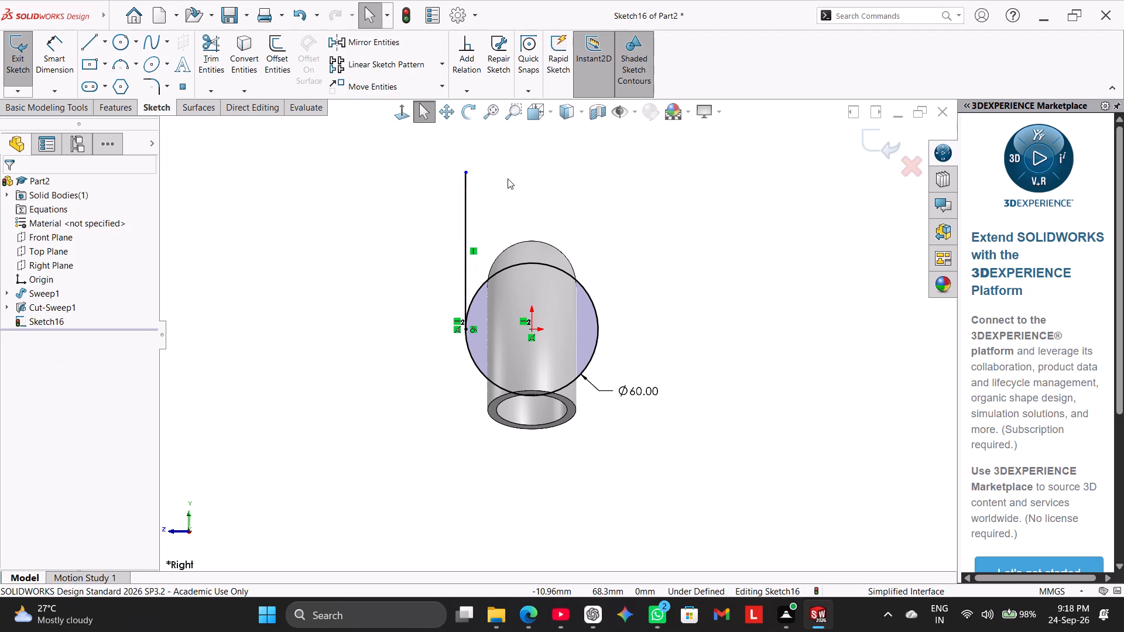
Sketch a second vertical tangent line about 73 mm long upward from the circle's right quadrant point.
click(91, 46)
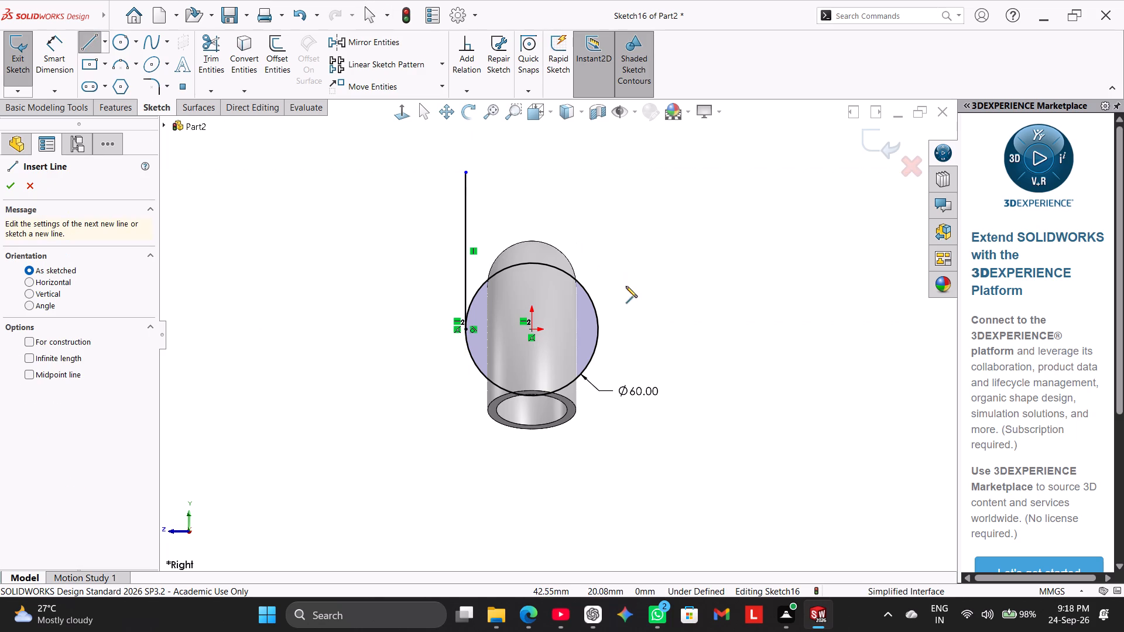
click(597, 330)
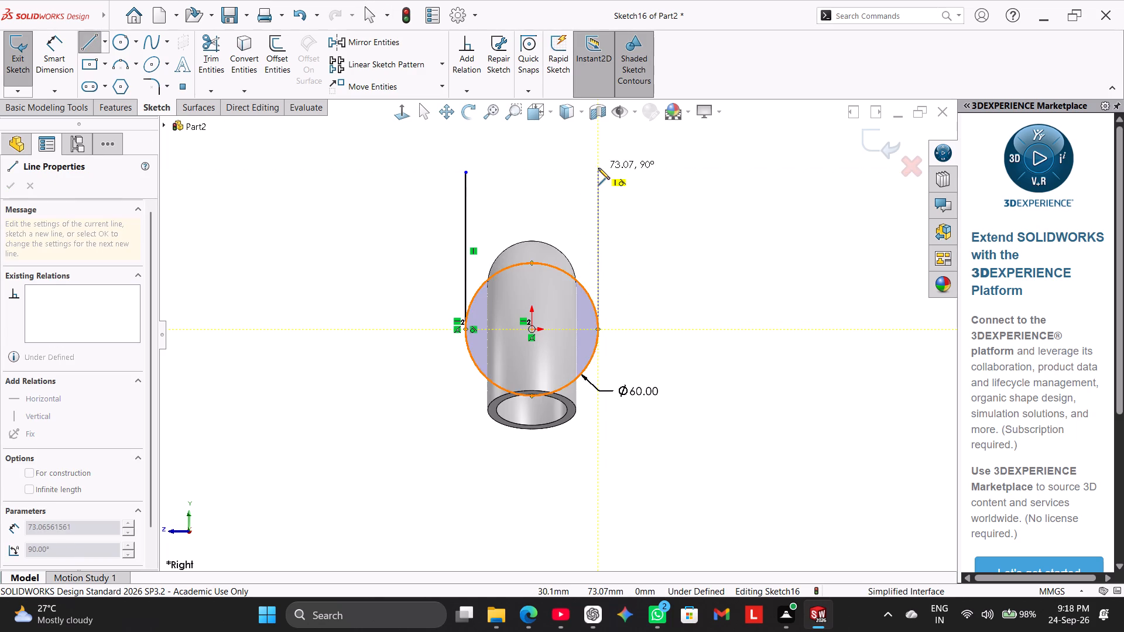
click(598, 168)
right_click(623, 168)
click(645, 180)
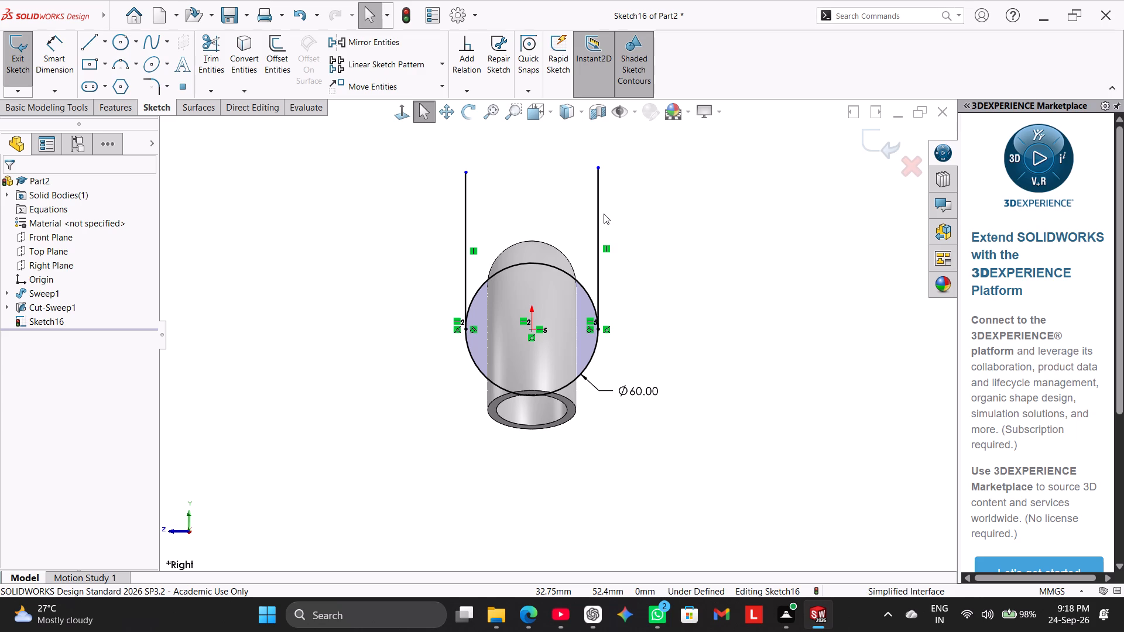
Join the upper ends of the two vertical lines with a line and make it horizontal.
click(93, 46)
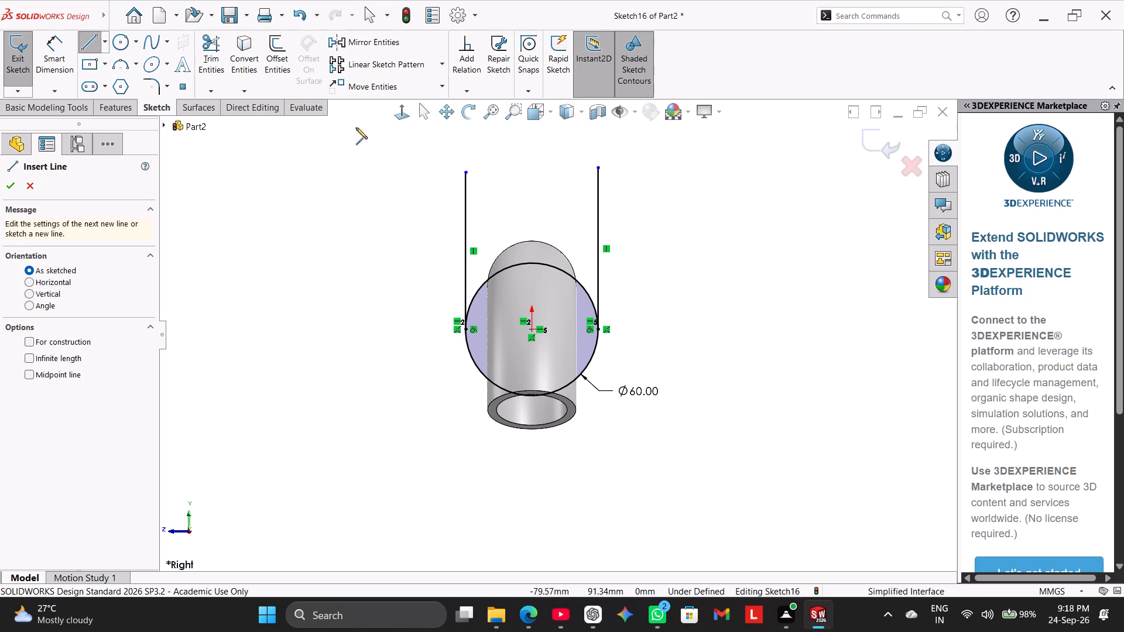
click(464, 173)
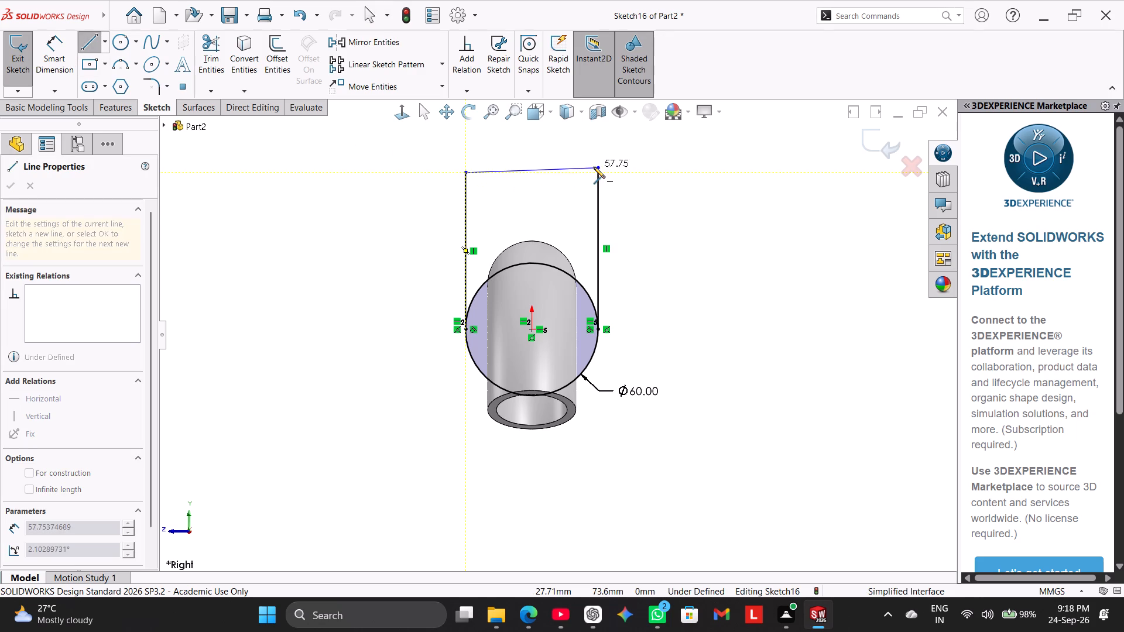
click(595, 167)
right_click(540, 134)
click(561, 144)
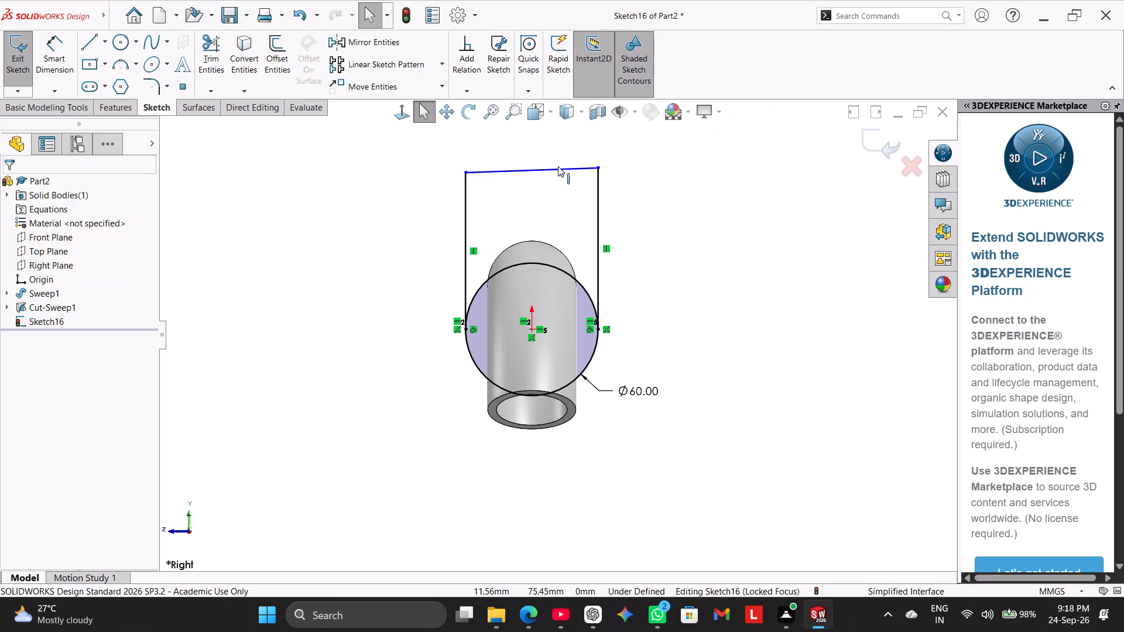
right_click(559, 168)
click(576, 136)
click(548, 137)
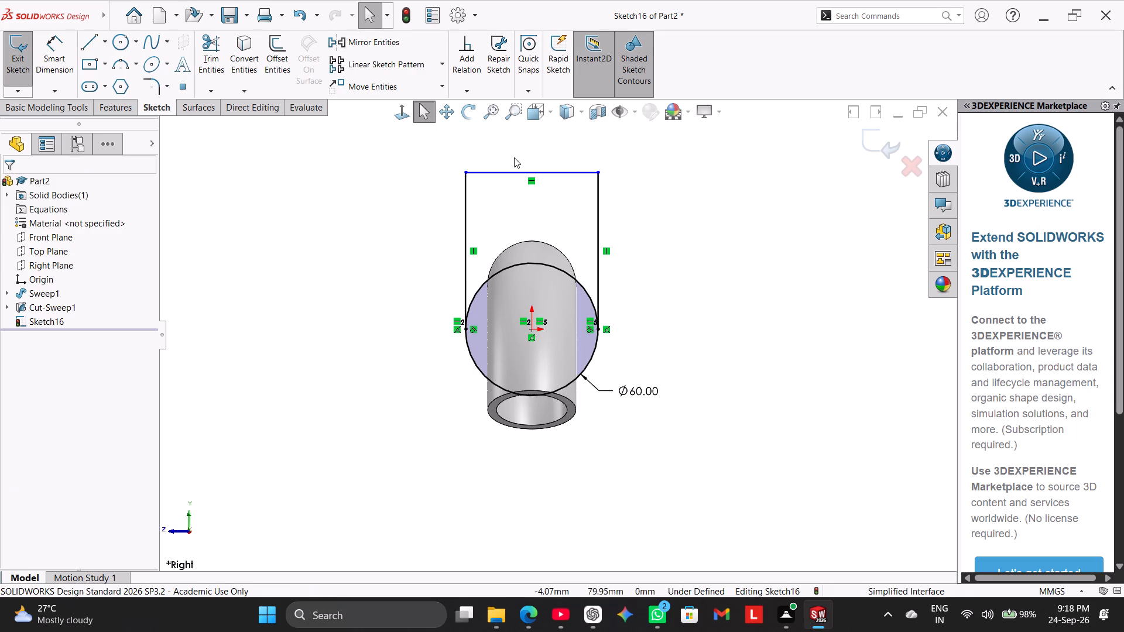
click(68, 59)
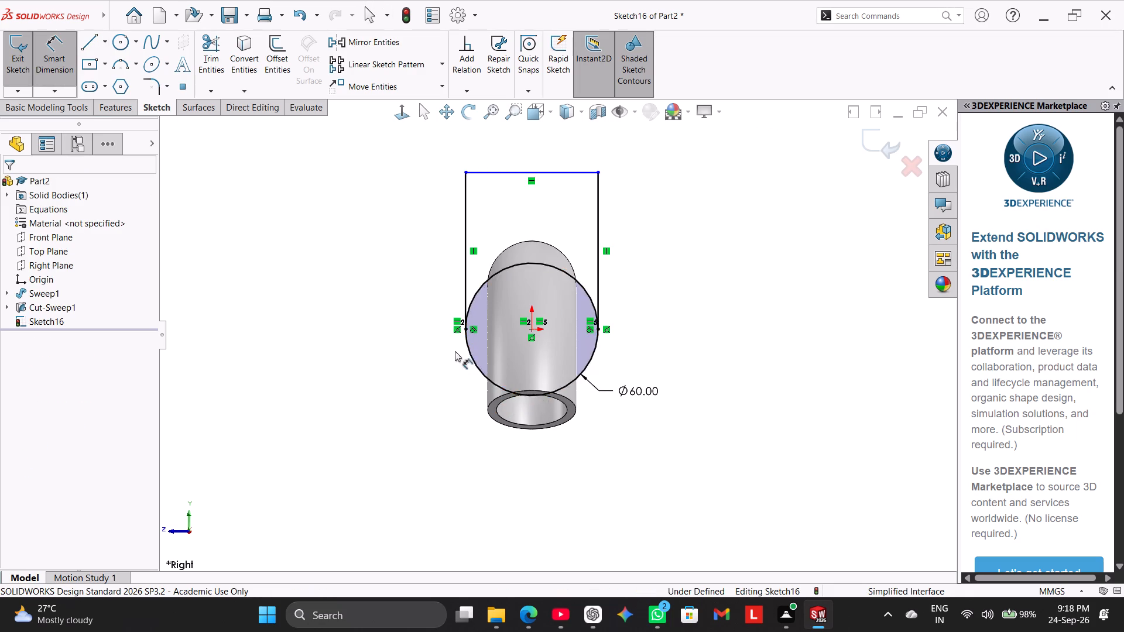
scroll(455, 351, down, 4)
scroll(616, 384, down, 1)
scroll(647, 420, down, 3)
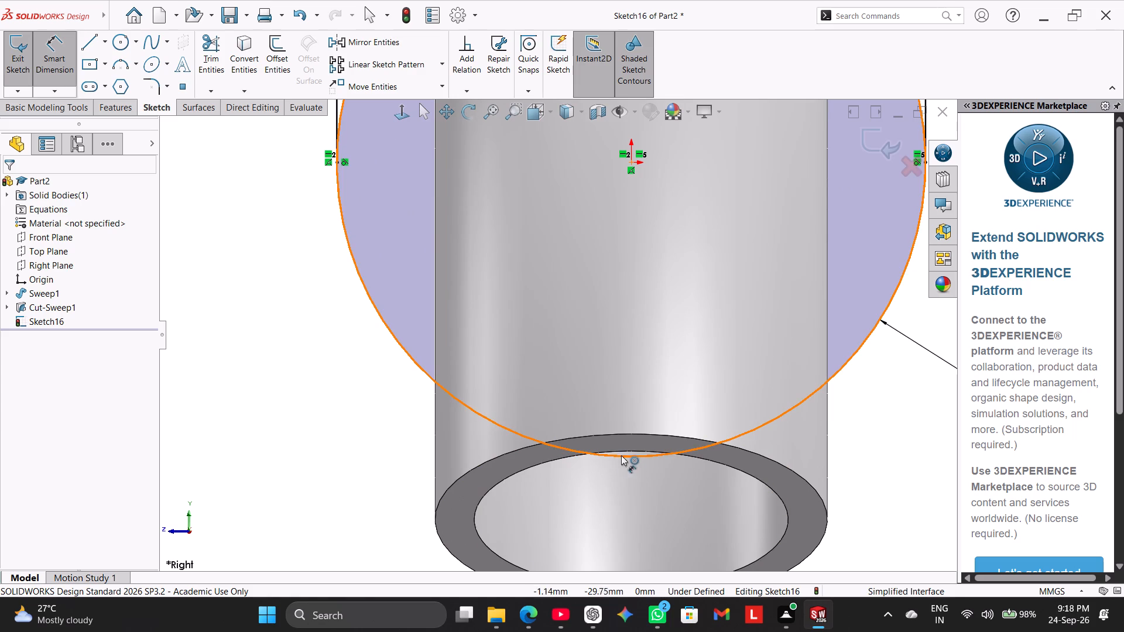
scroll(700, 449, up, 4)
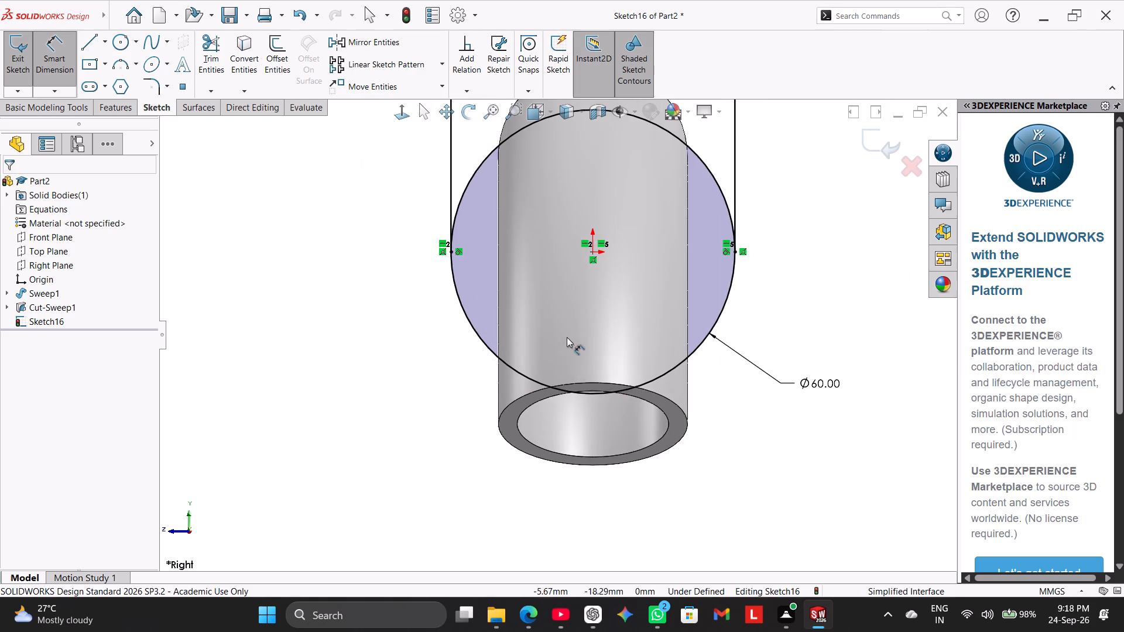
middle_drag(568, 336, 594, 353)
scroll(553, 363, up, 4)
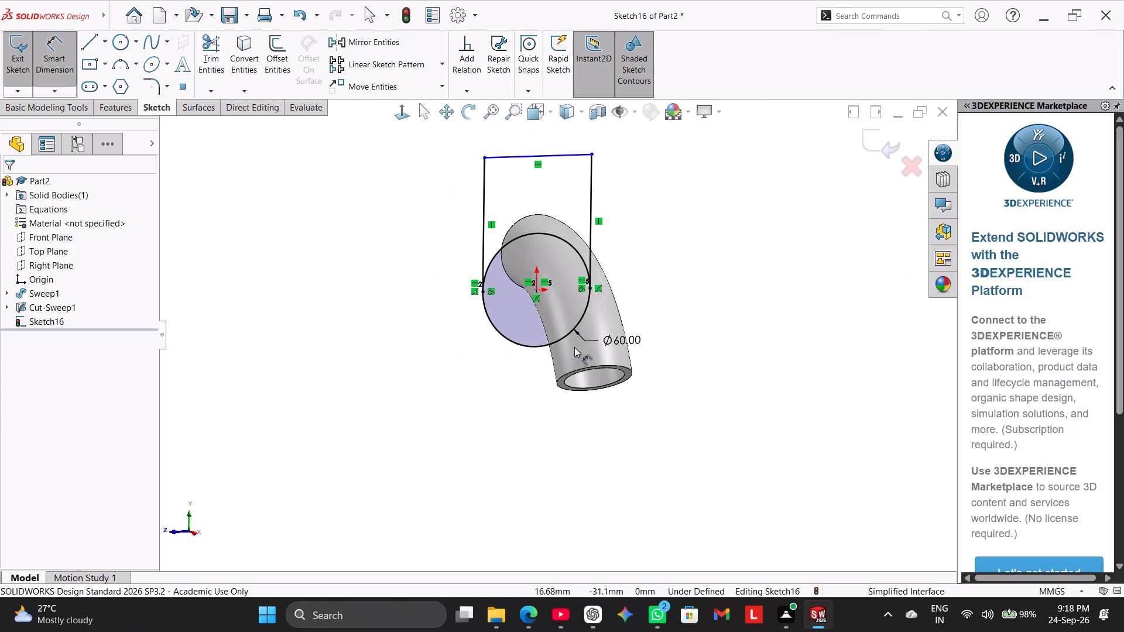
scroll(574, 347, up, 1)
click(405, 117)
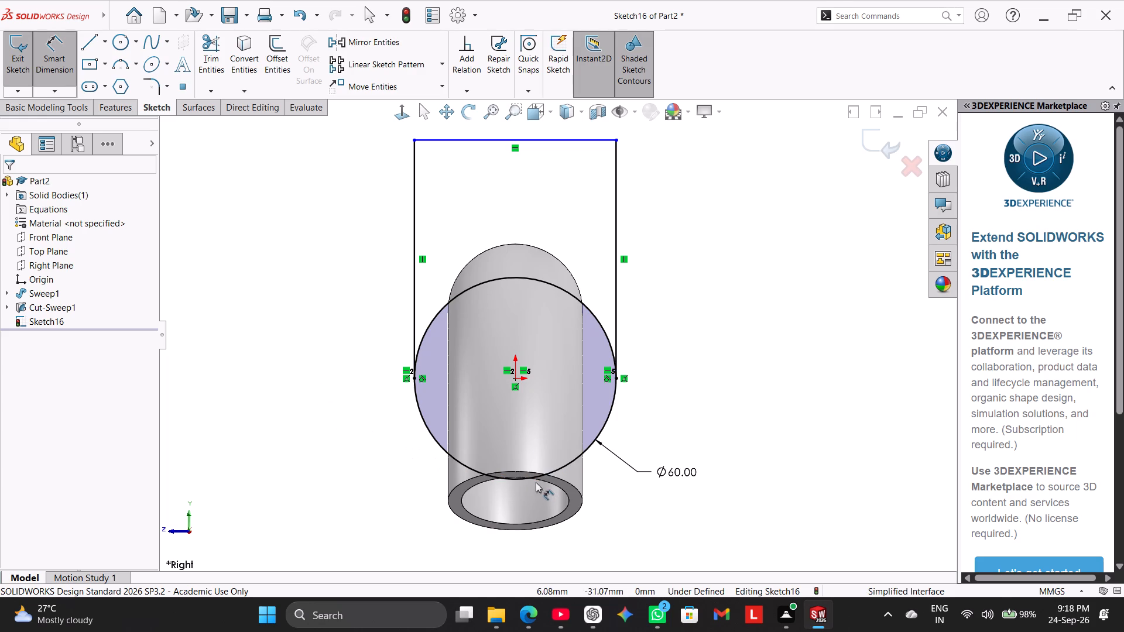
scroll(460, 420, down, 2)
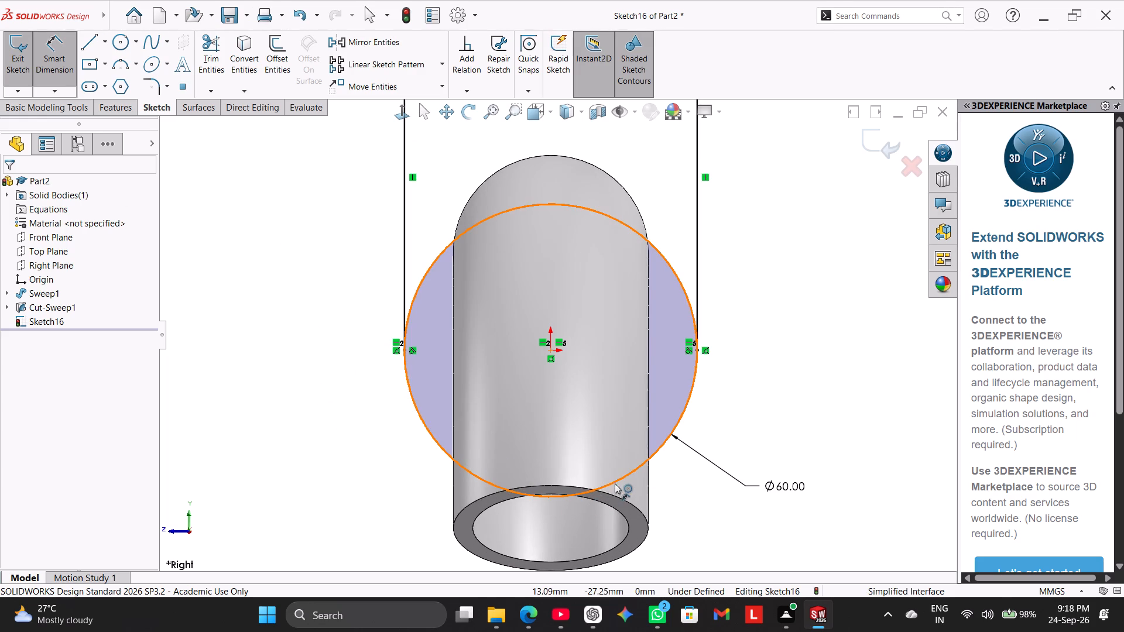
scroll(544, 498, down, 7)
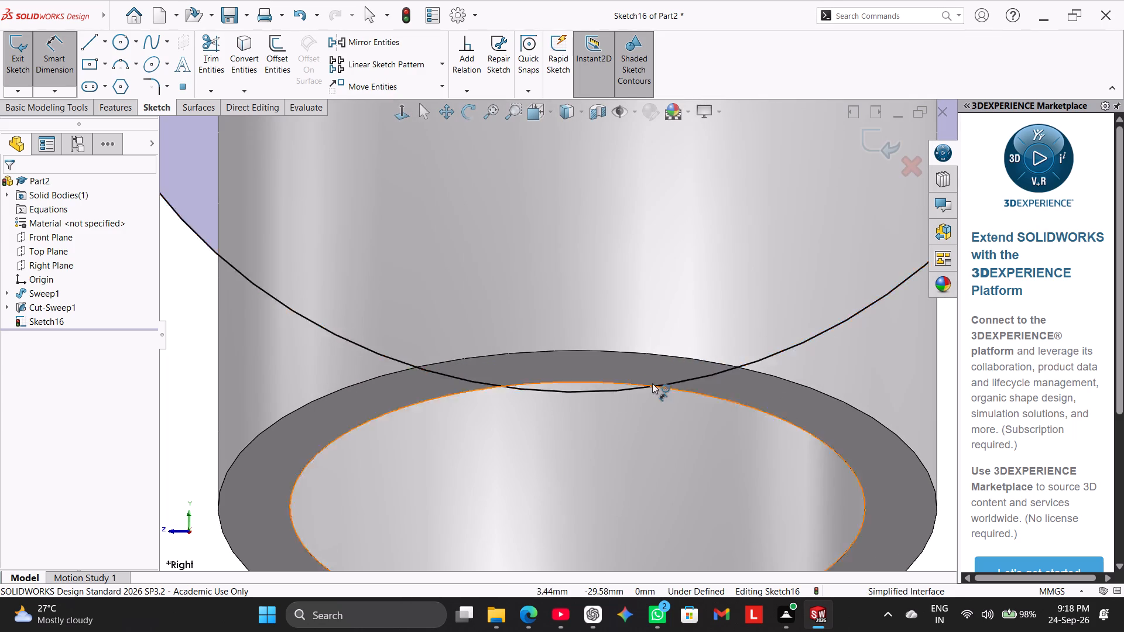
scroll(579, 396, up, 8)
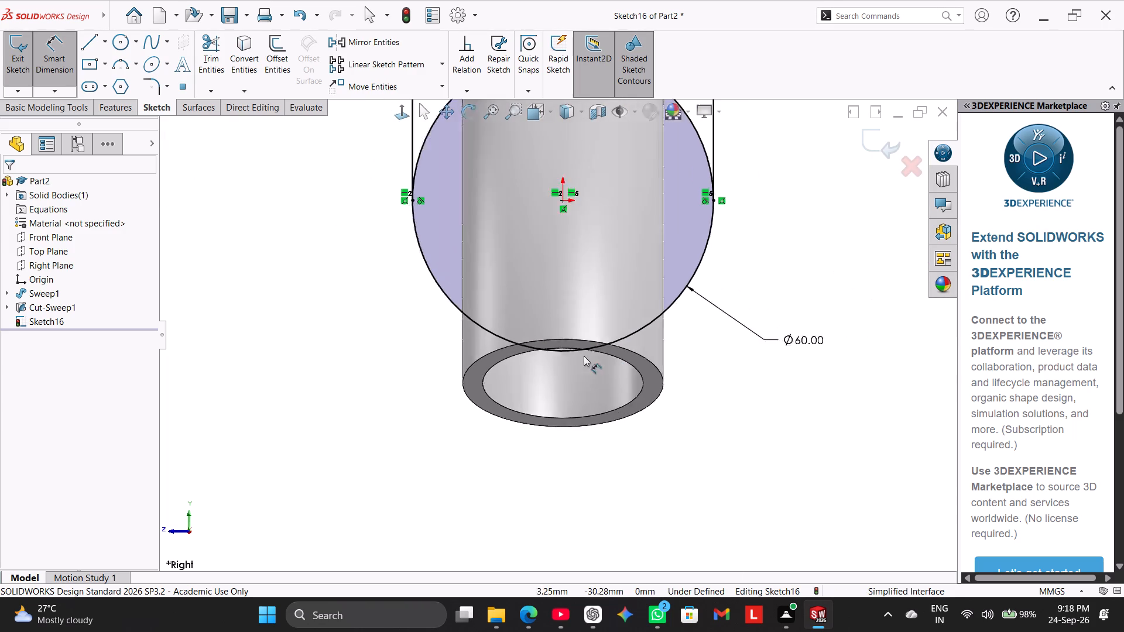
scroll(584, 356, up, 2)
Sketch a vertical construction centerline about 145 mm long through the origin, from above the top line to below the circle.
click(106, 44)
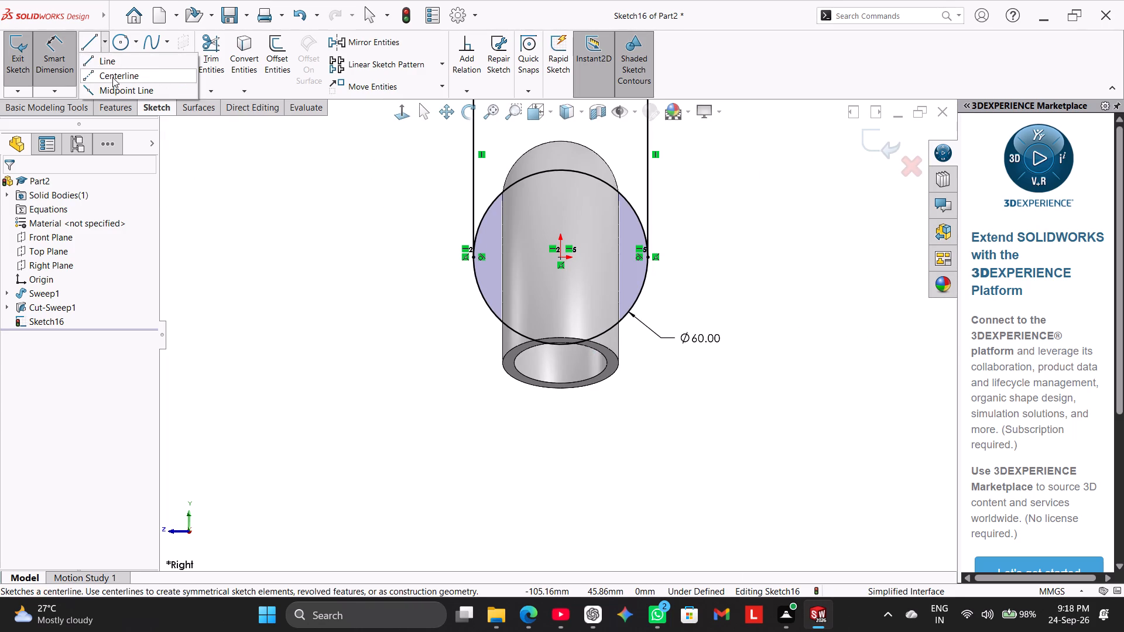
click(112, 77)
scroll(566, 241, up, 3)
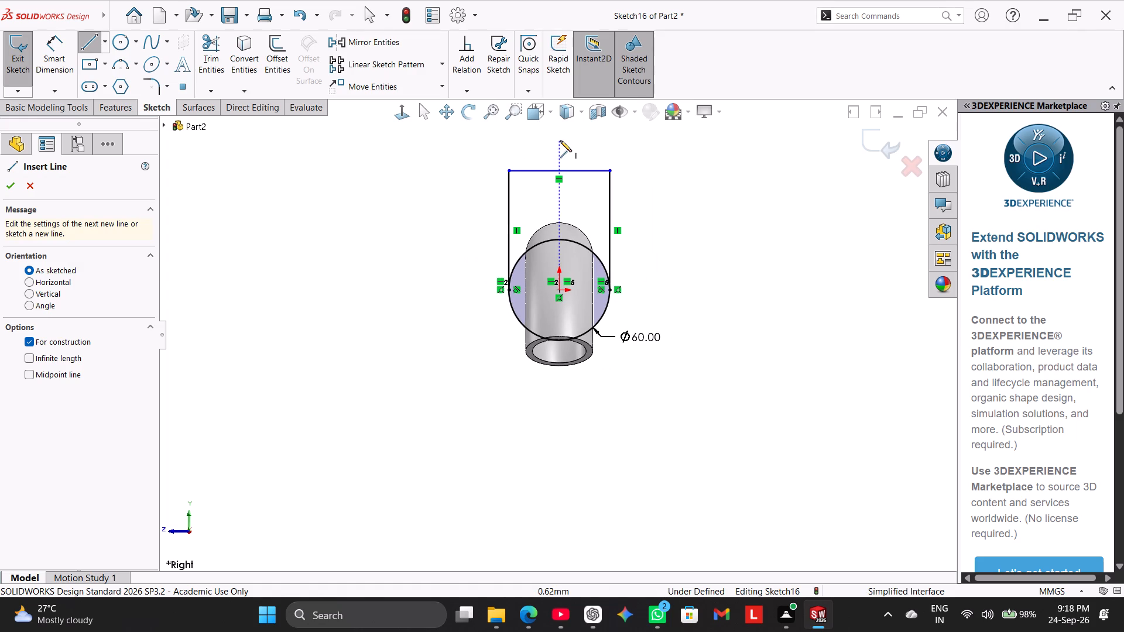
click(560, 140)
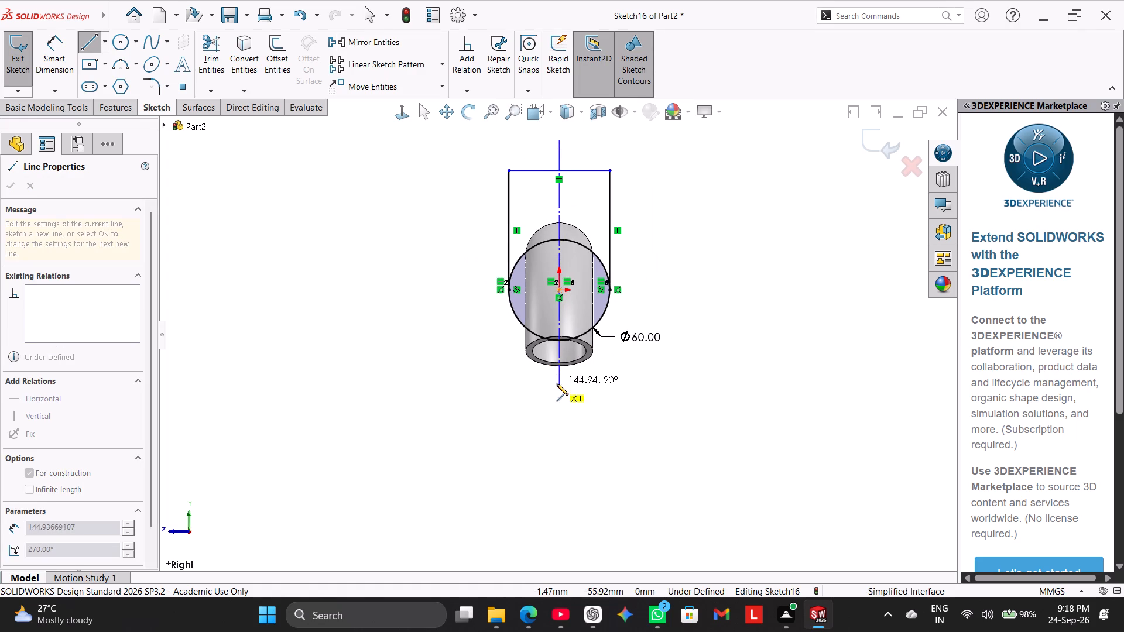
click(557, 384)
right_click(492, 362)
click(512, 369)
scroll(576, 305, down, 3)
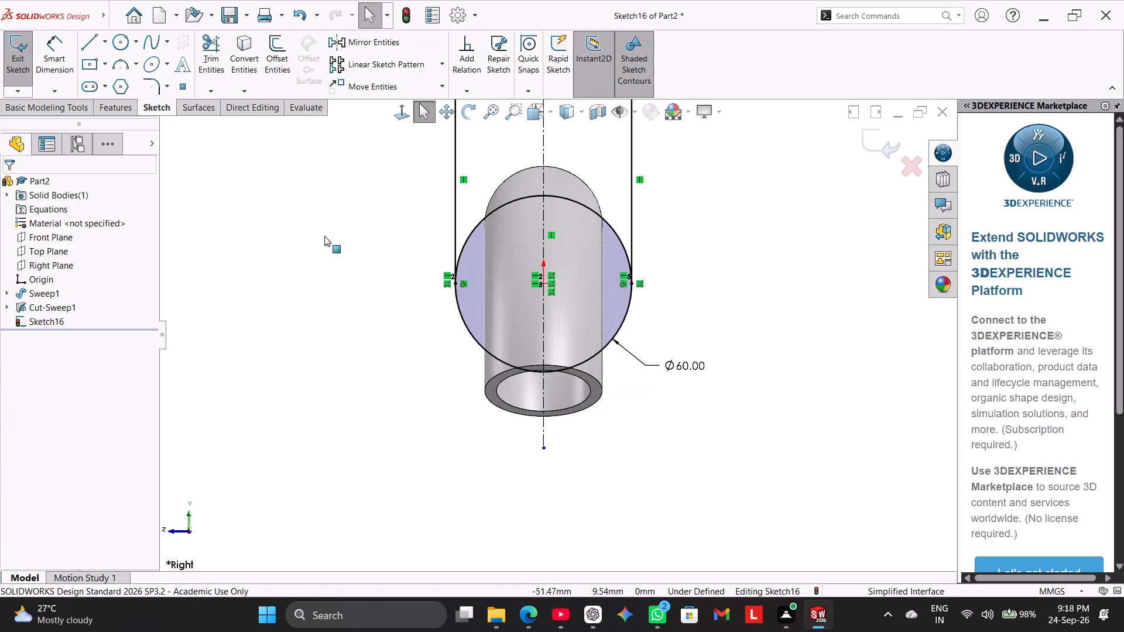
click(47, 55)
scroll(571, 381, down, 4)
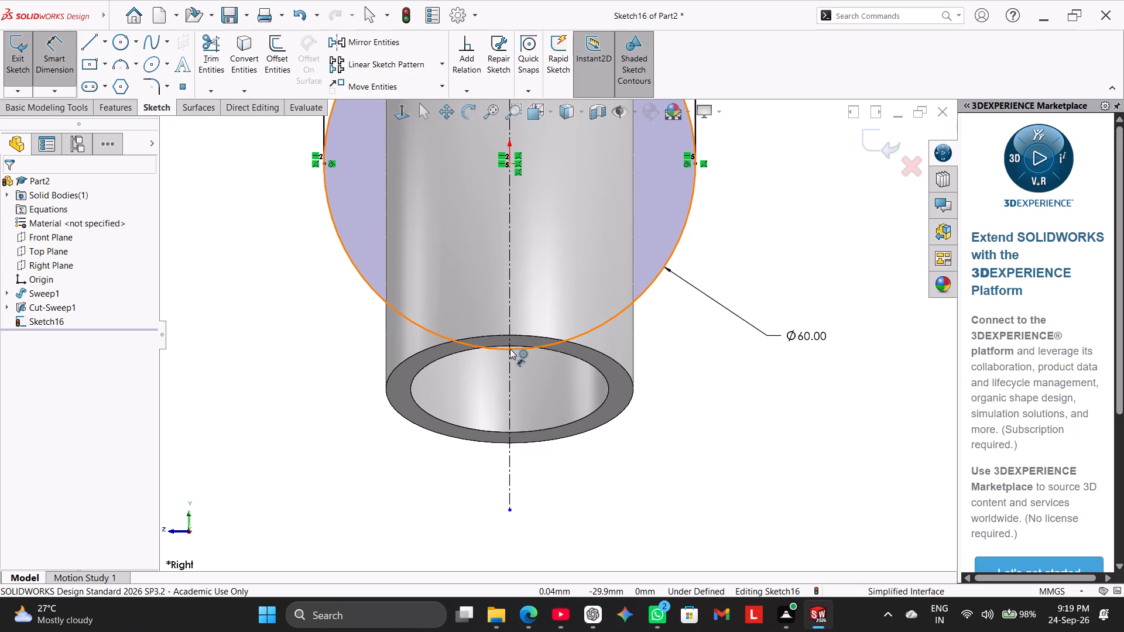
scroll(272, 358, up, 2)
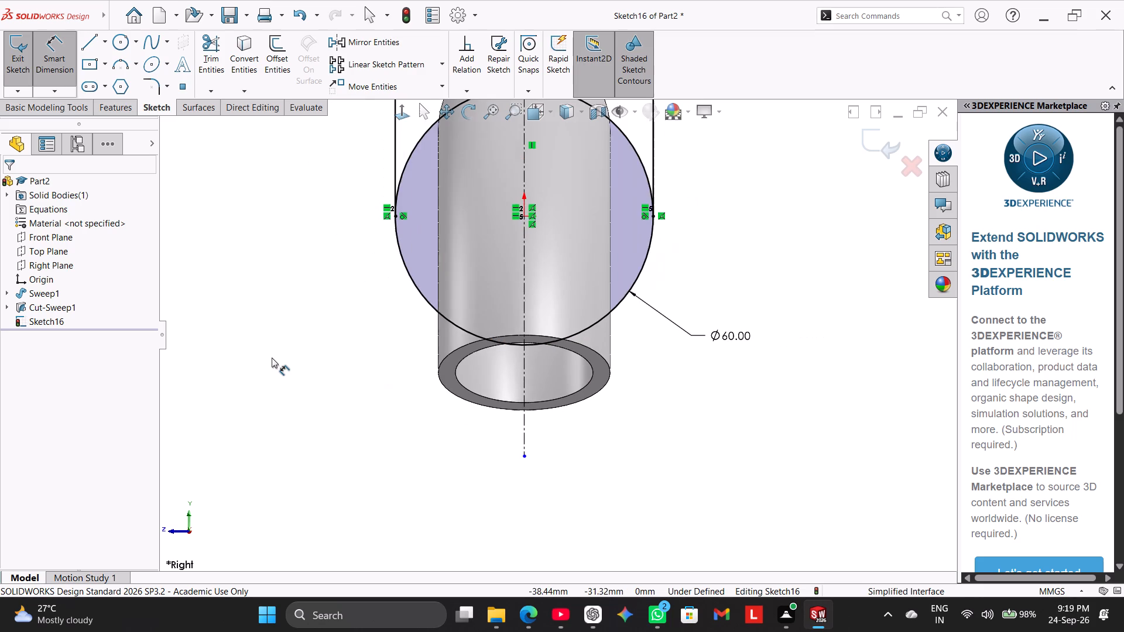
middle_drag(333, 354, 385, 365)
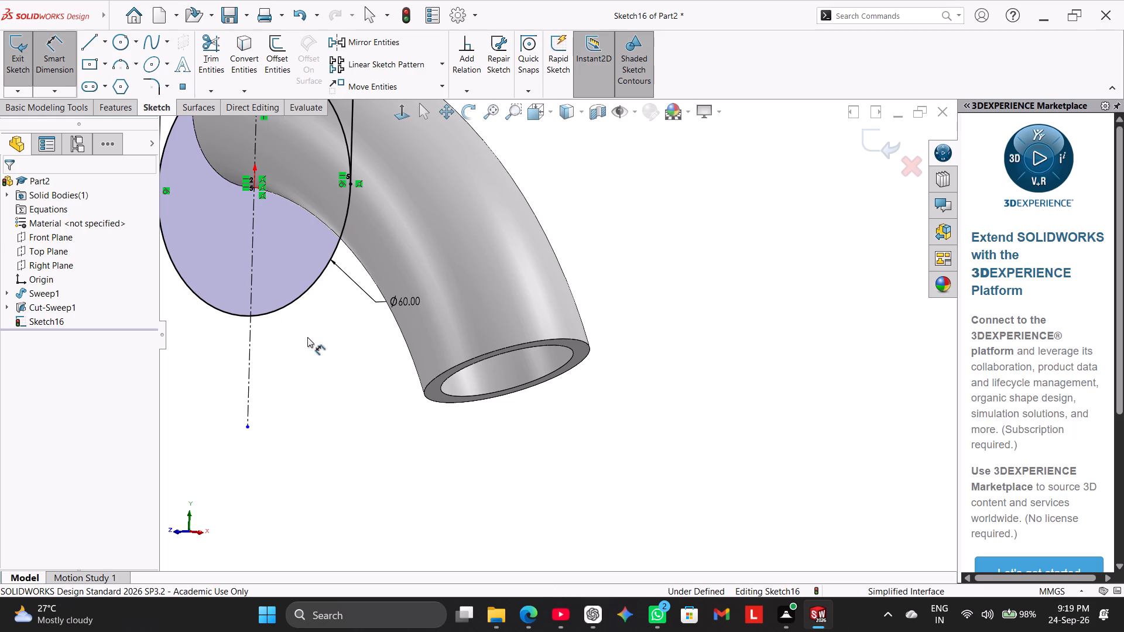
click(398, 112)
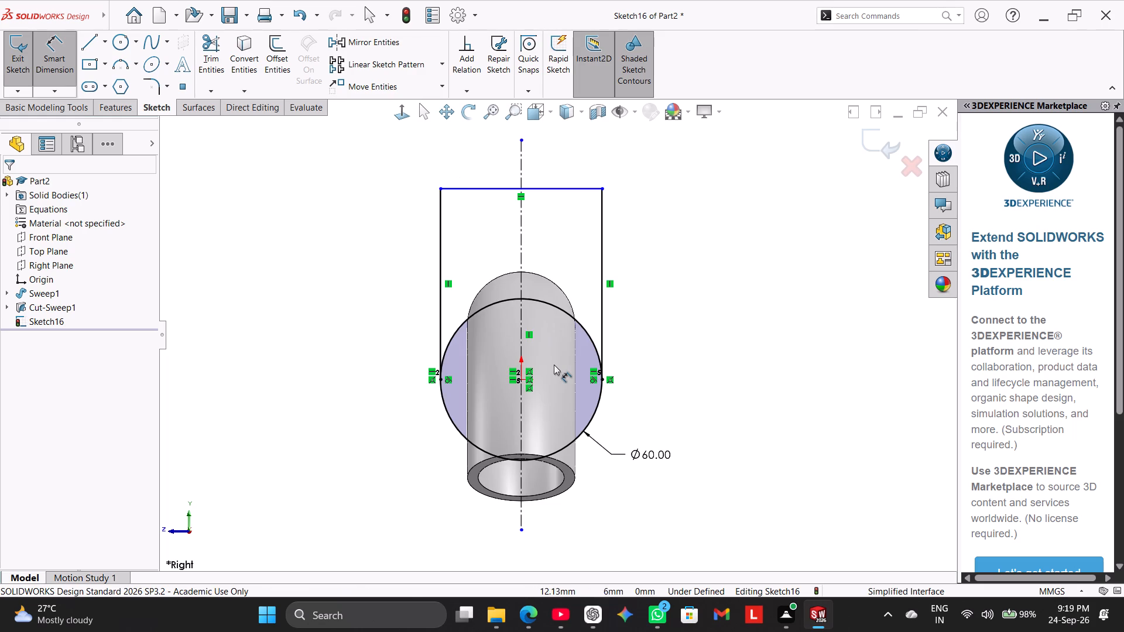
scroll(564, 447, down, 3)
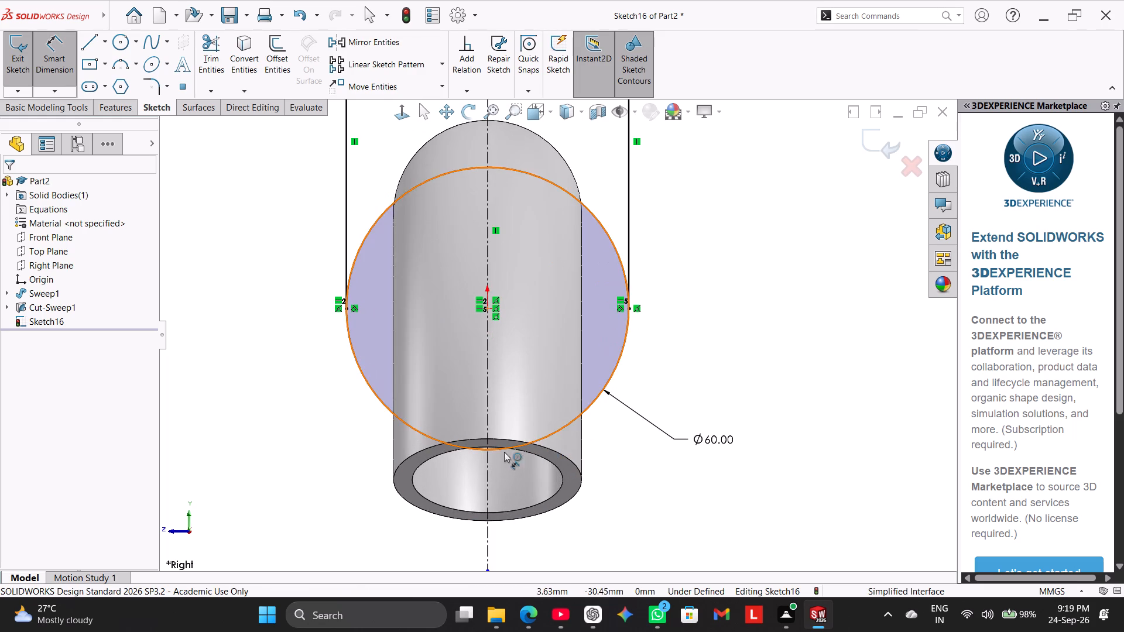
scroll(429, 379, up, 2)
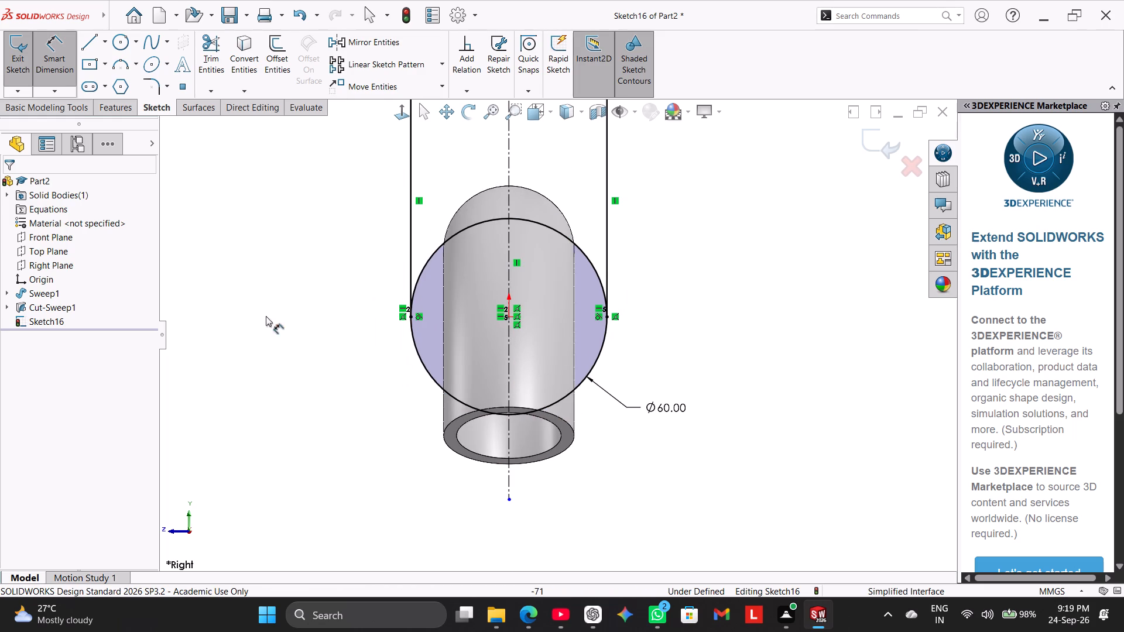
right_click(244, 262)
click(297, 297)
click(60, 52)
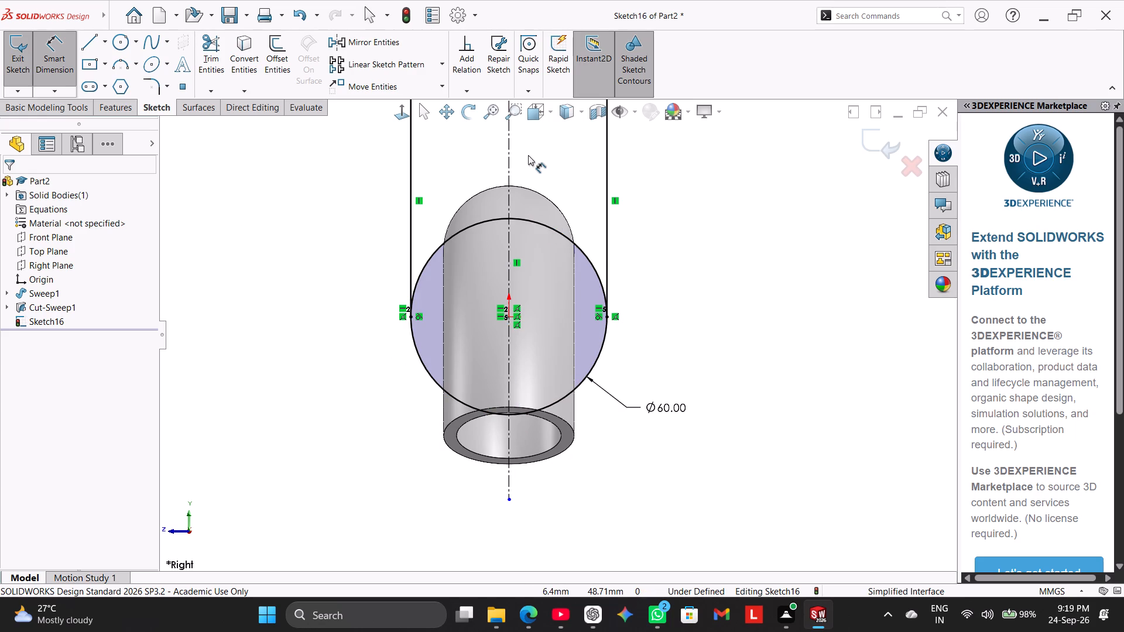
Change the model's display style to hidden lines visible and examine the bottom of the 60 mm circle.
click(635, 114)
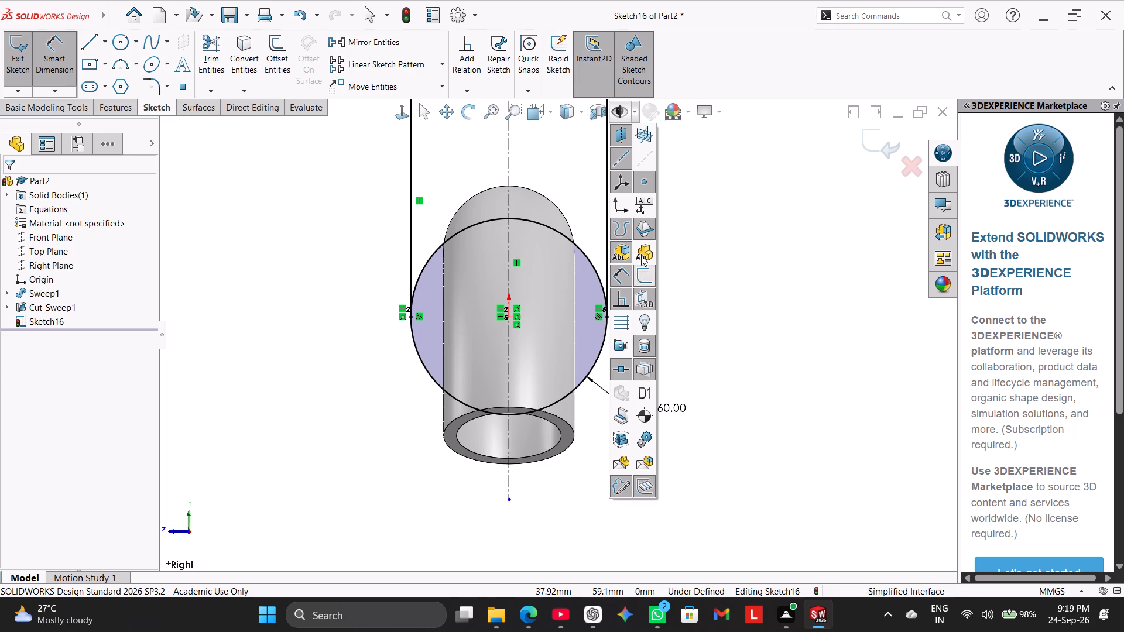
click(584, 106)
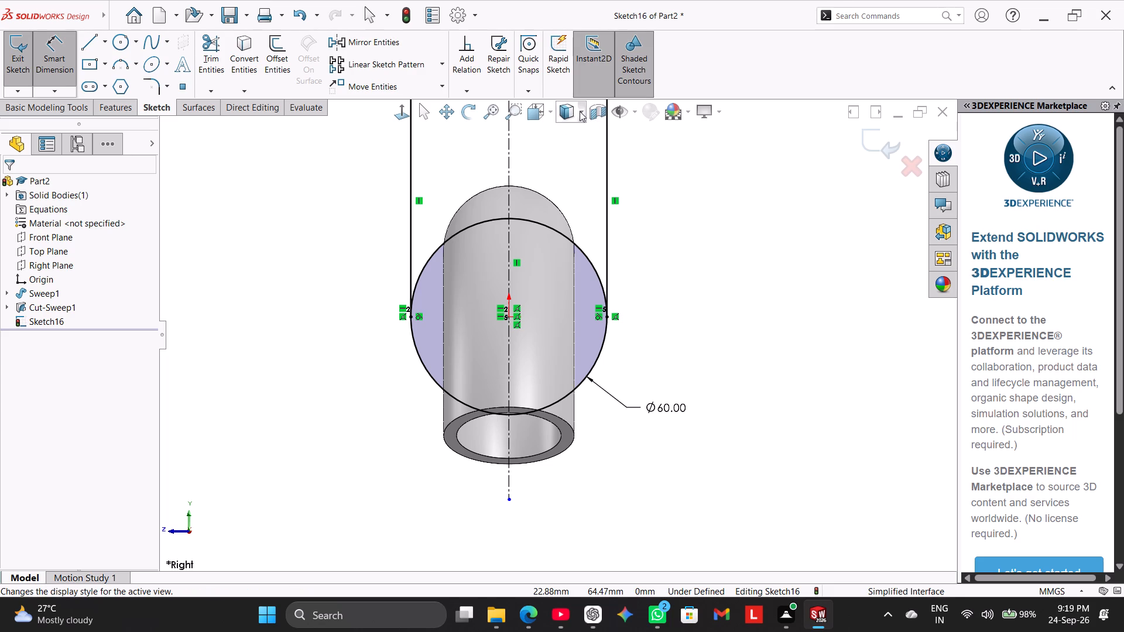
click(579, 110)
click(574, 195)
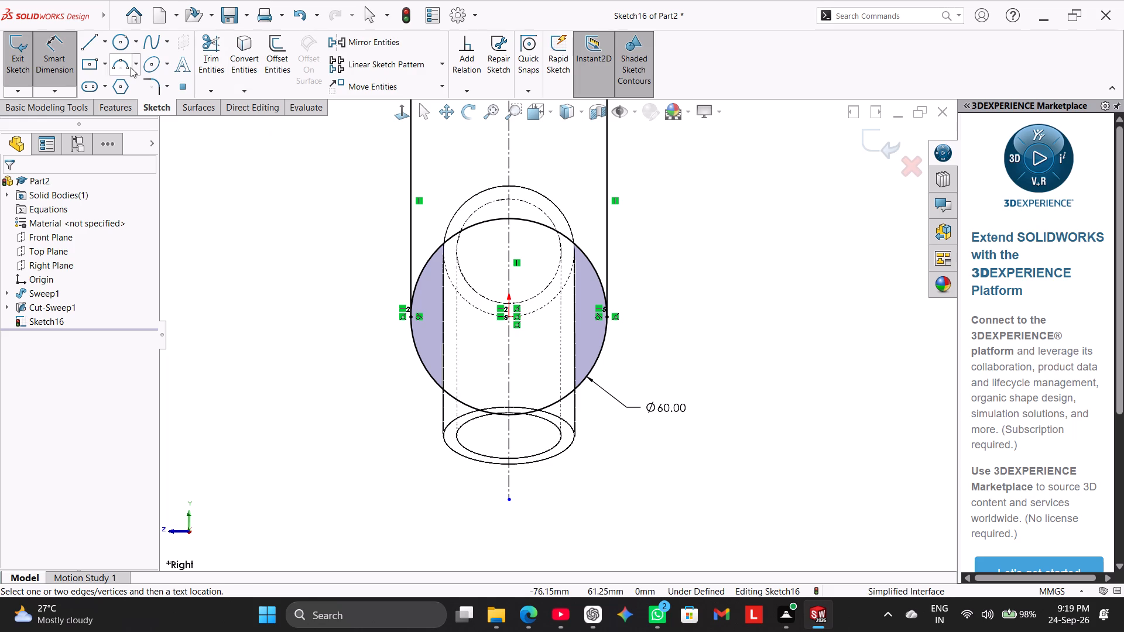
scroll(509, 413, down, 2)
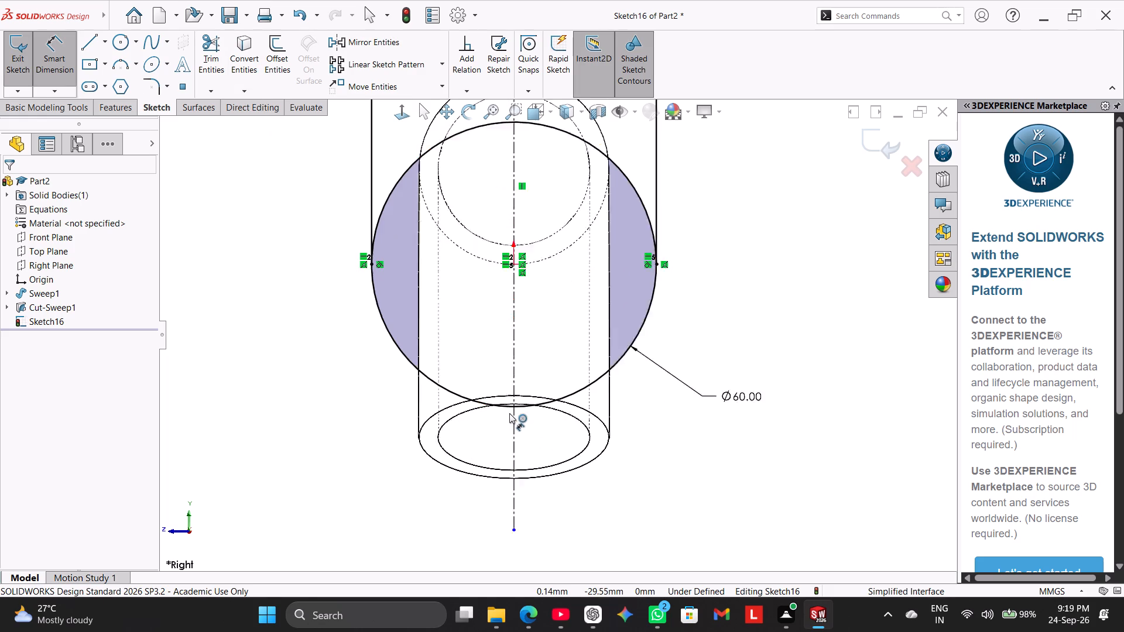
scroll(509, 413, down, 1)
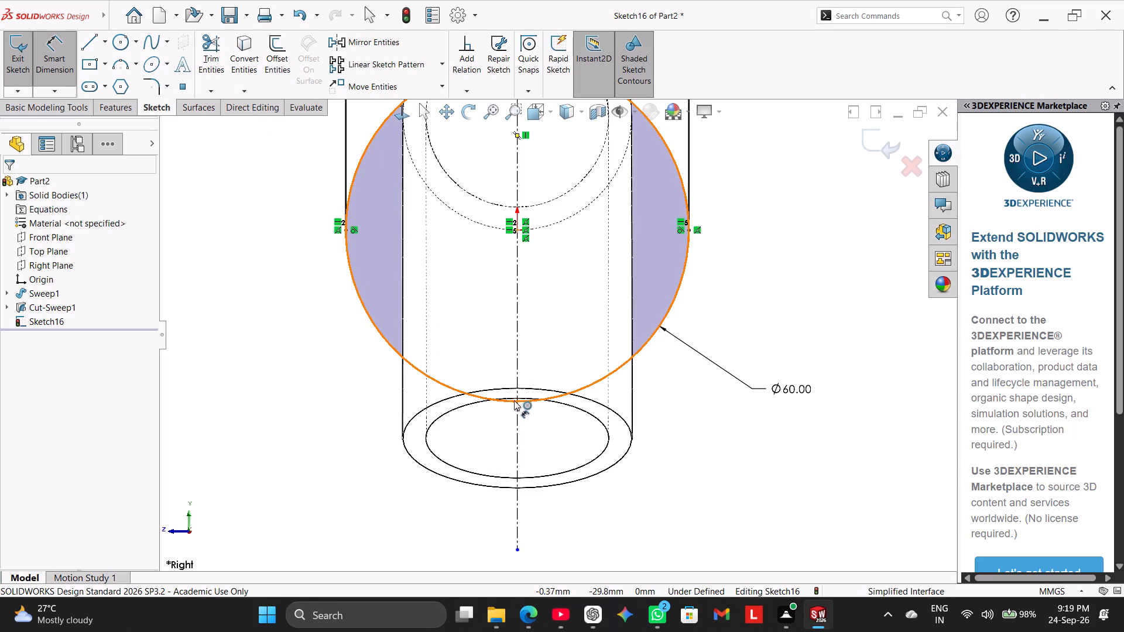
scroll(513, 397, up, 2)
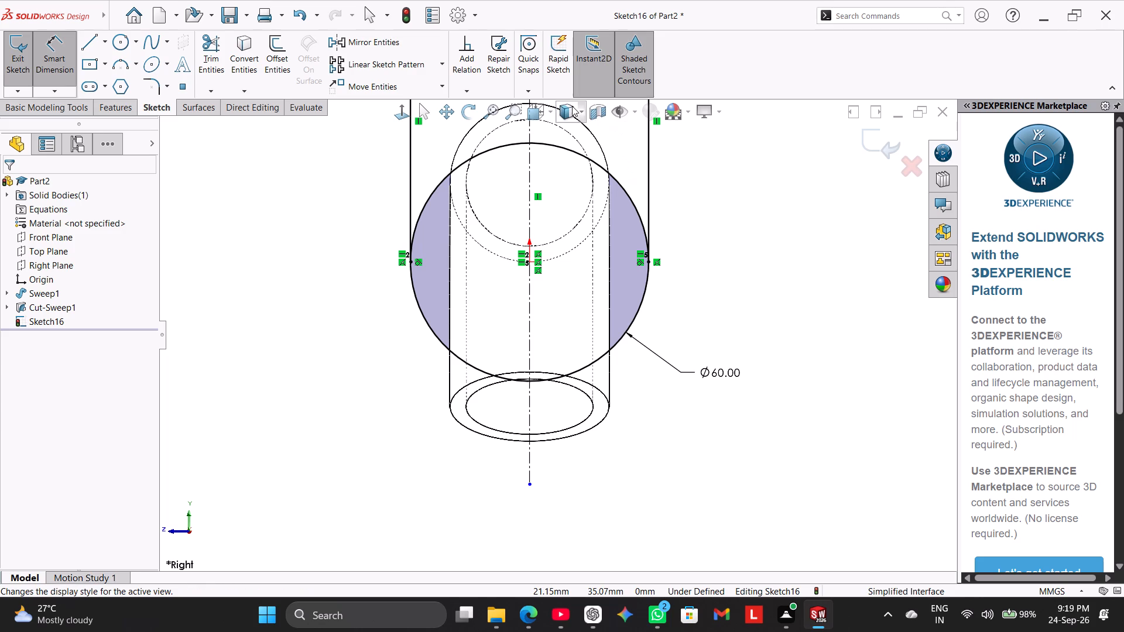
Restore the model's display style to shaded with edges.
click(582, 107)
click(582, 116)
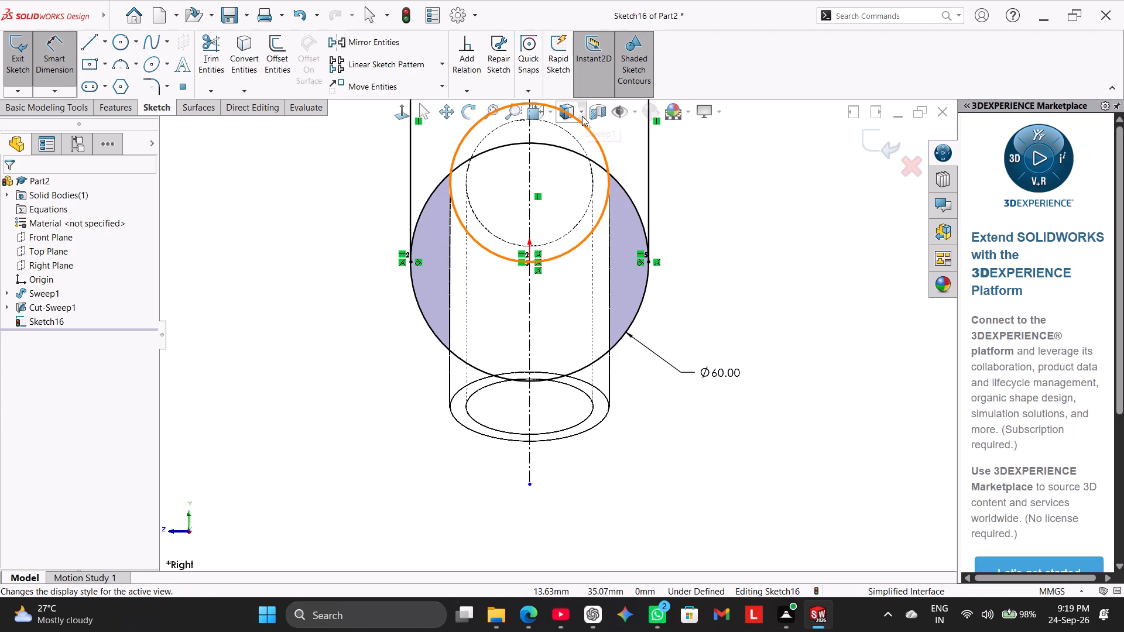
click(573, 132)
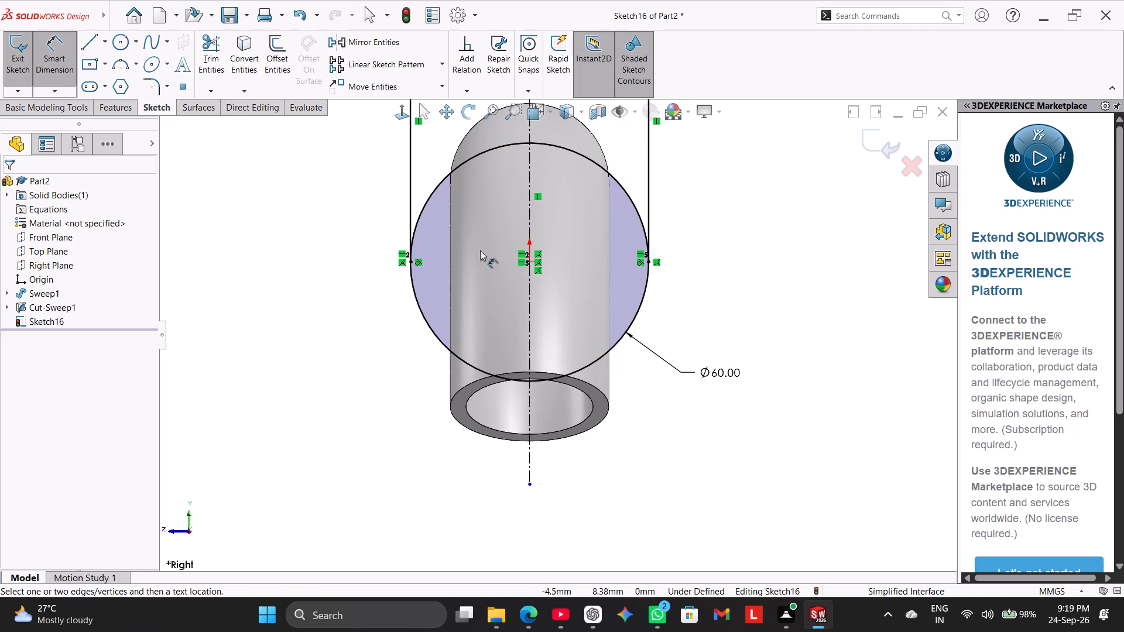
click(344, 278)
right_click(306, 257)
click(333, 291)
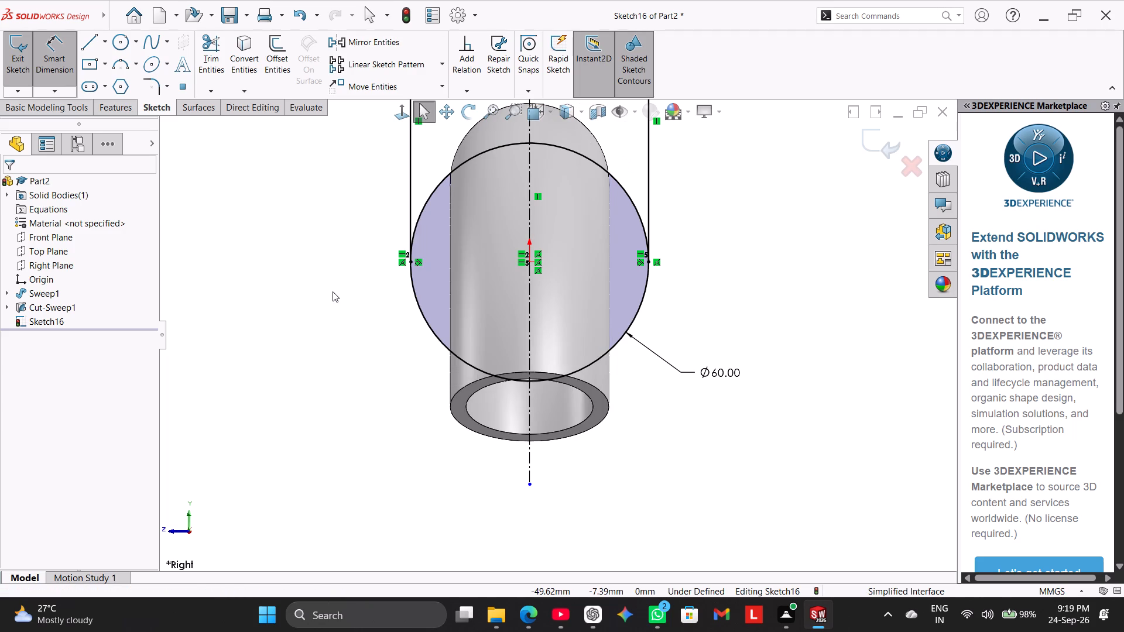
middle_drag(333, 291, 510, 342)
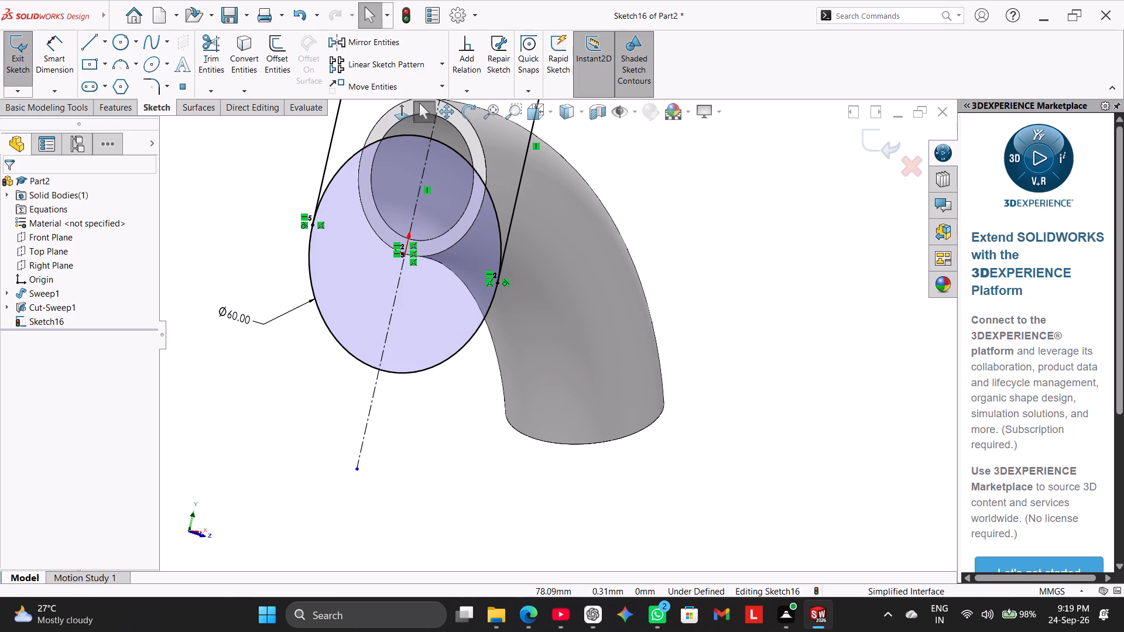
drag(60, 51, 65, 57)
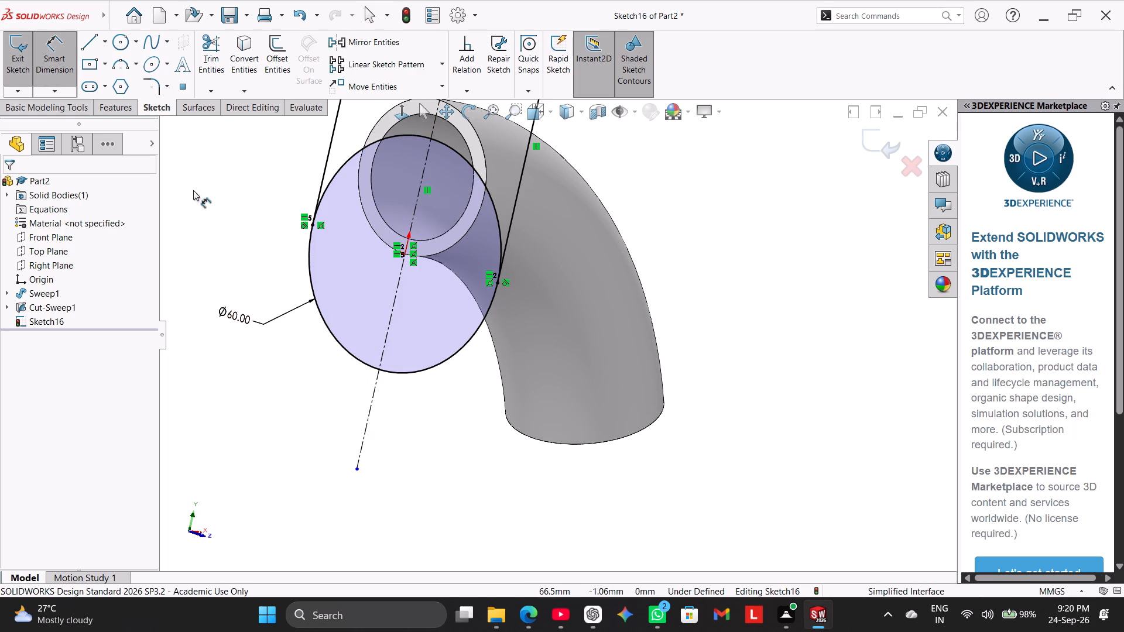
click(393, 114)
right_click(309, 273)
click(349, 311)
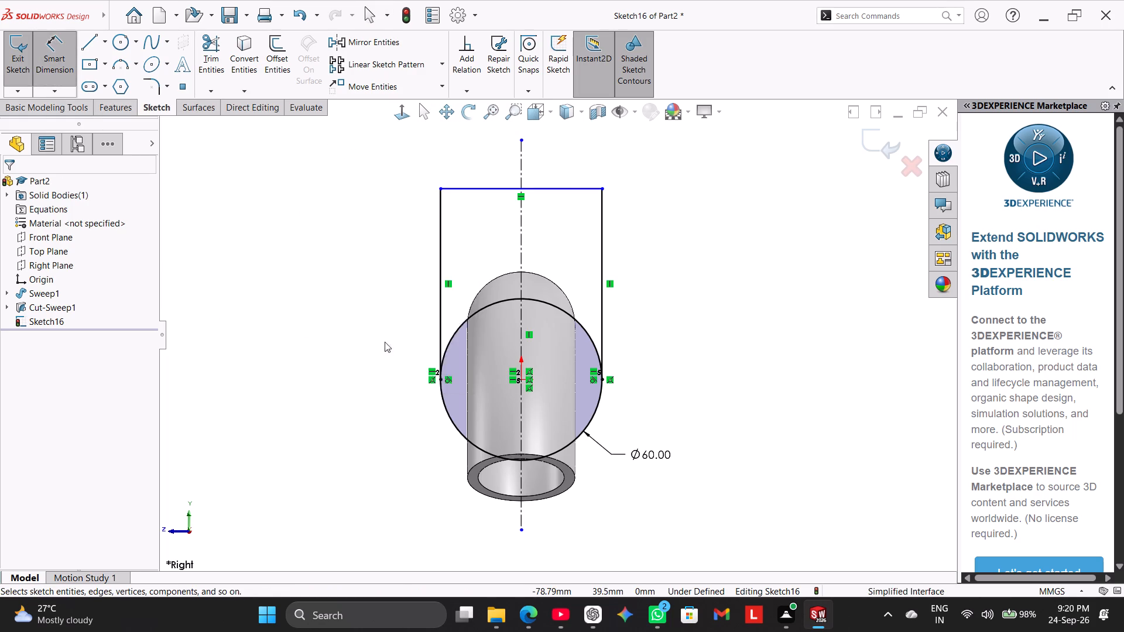
Shorten the centerline by moving its lower endpoint onto the bottom quadrant point of the 60 mm circle.
drag(522, 528, 531, 462)
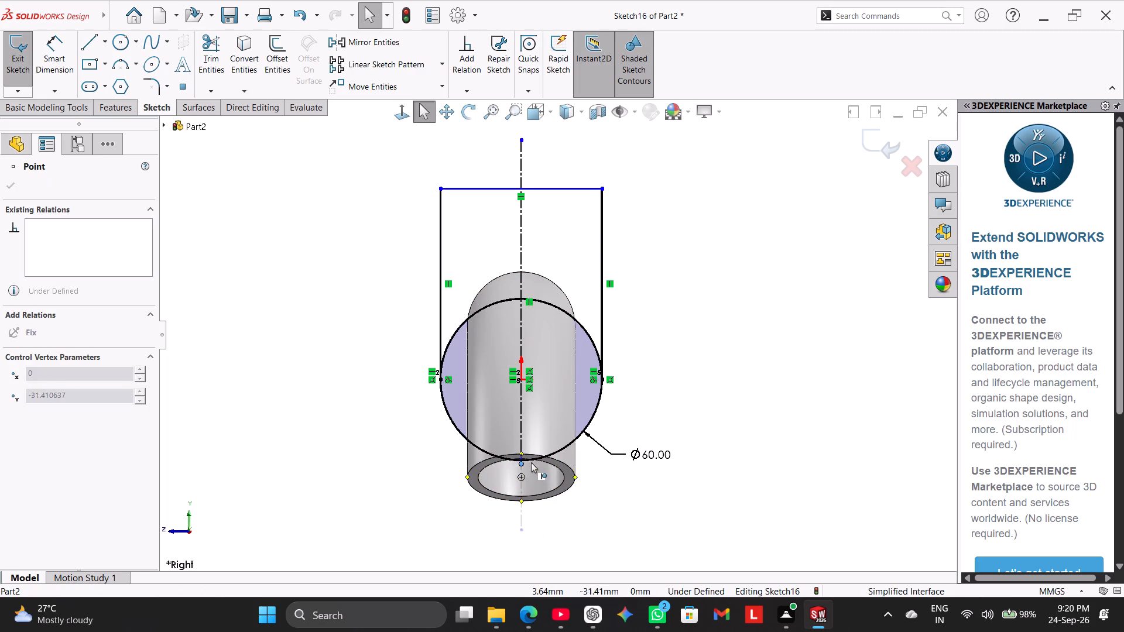
drag(531, 462, 531, 460)
click(227, 389)
Dimension the distance from the circle's bottom quadrant point to the profile's top line as 80 mm.
drag(49, 51, 66, 67)
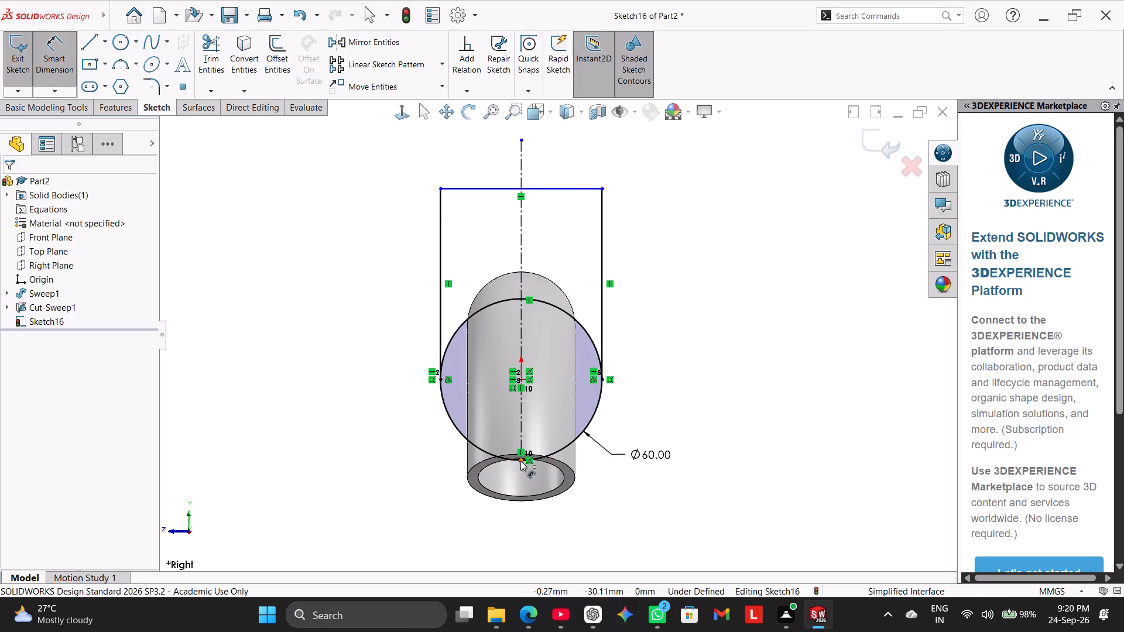
click(520, 461)
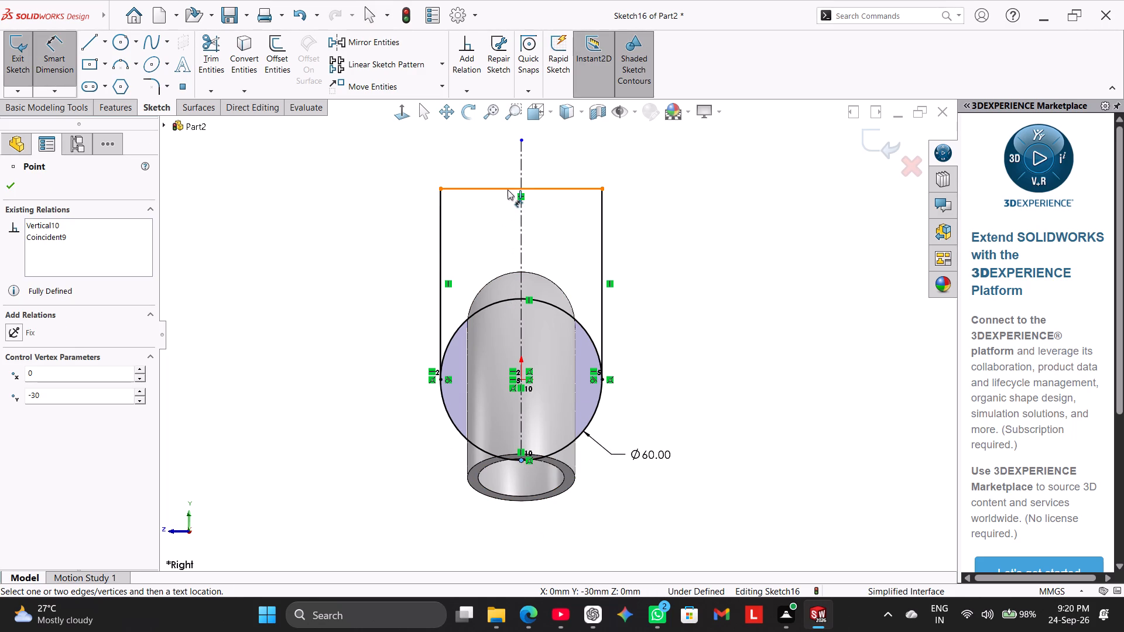
click(508, 190)
click(313, 313)
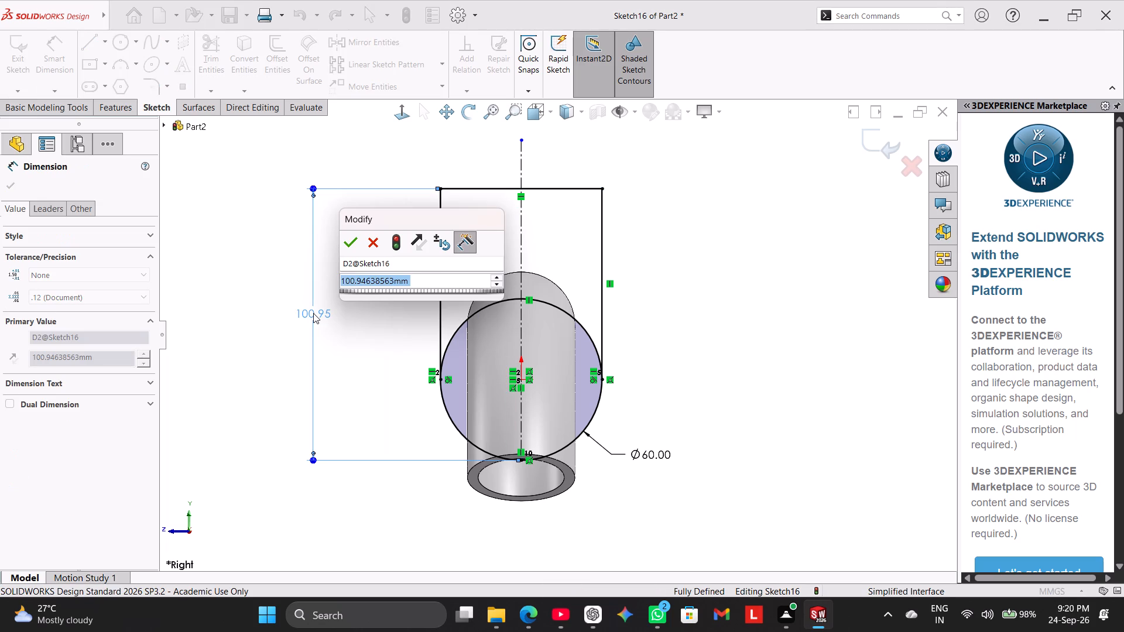
text(80)
key(Return)
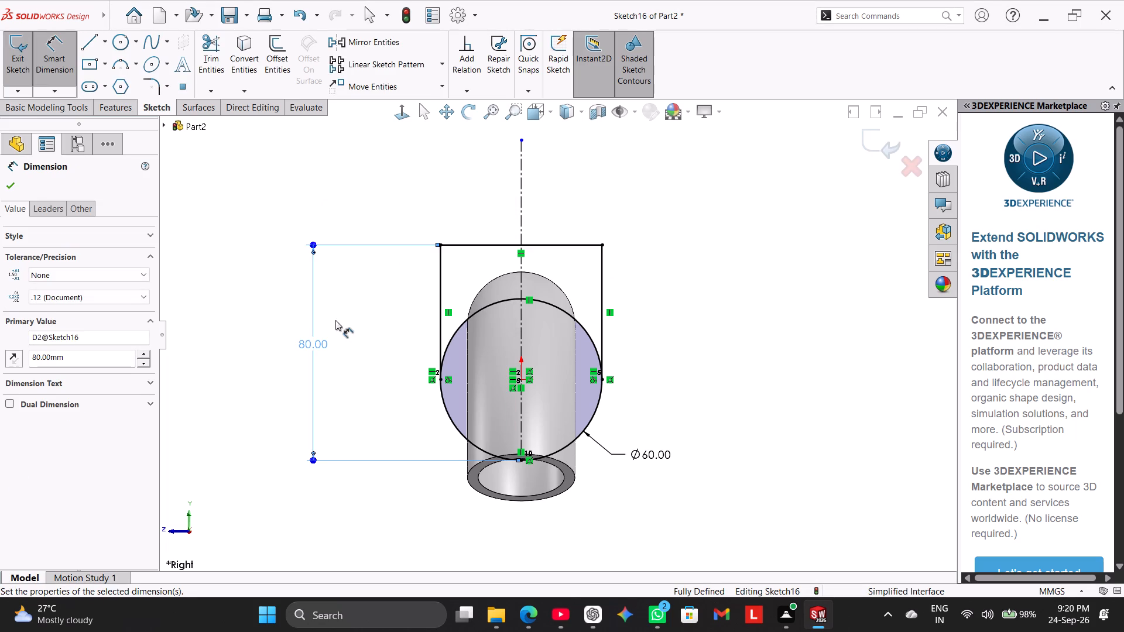
right_click(659, 258)
click(694, 294)
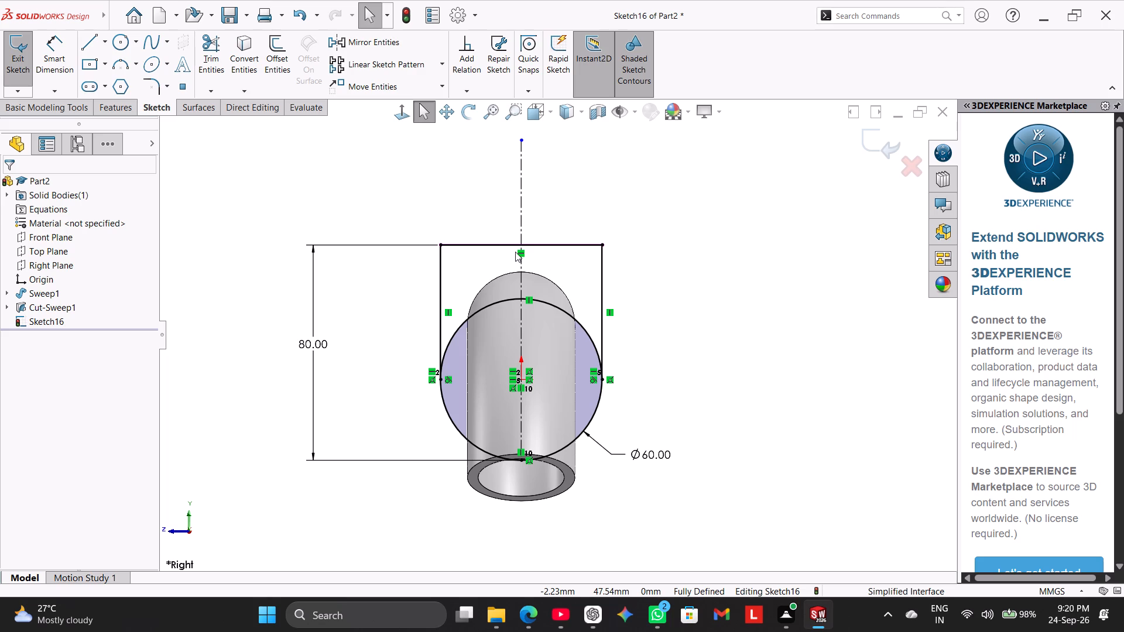
Trim away both upper arcs of the 60 mm circle between the two straight side lines.
click(211, 52)
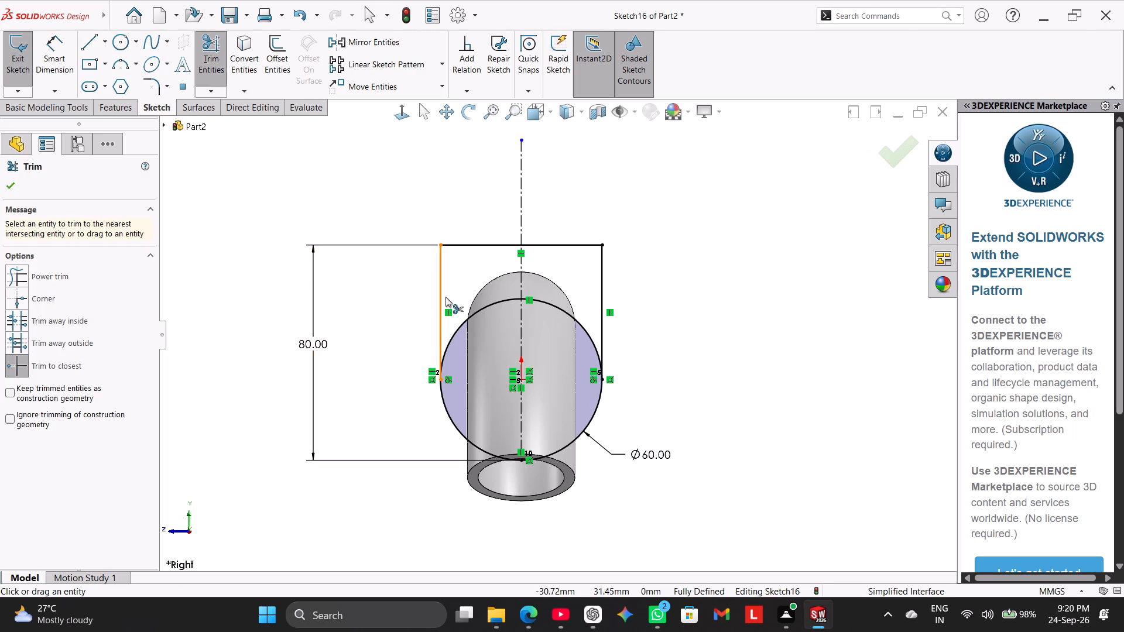
click(485, 310)
click(549, 305)
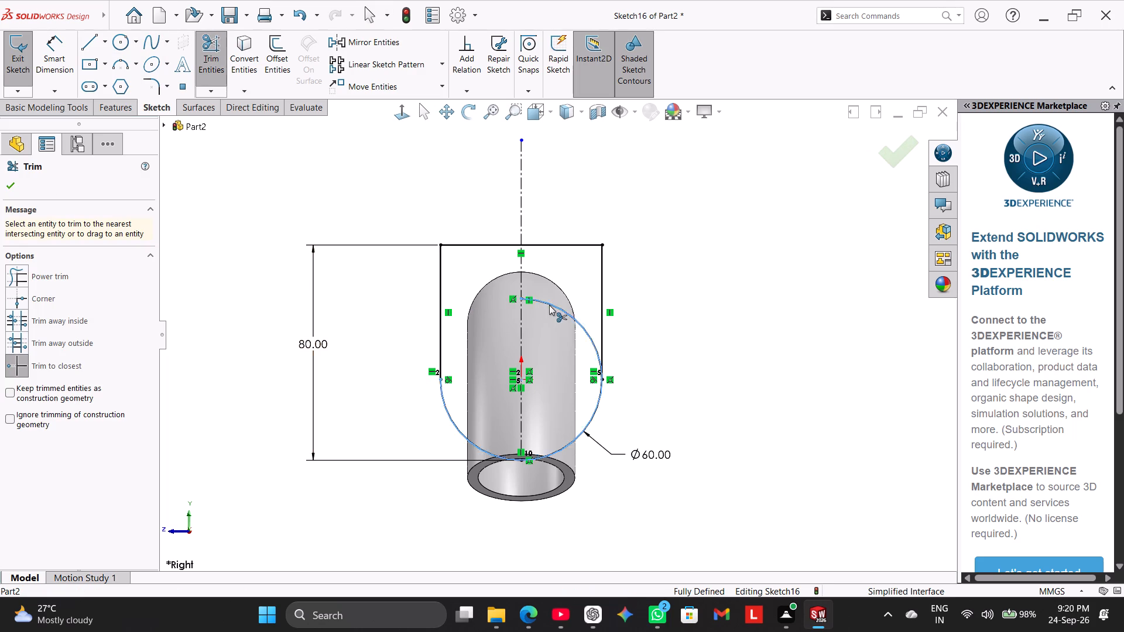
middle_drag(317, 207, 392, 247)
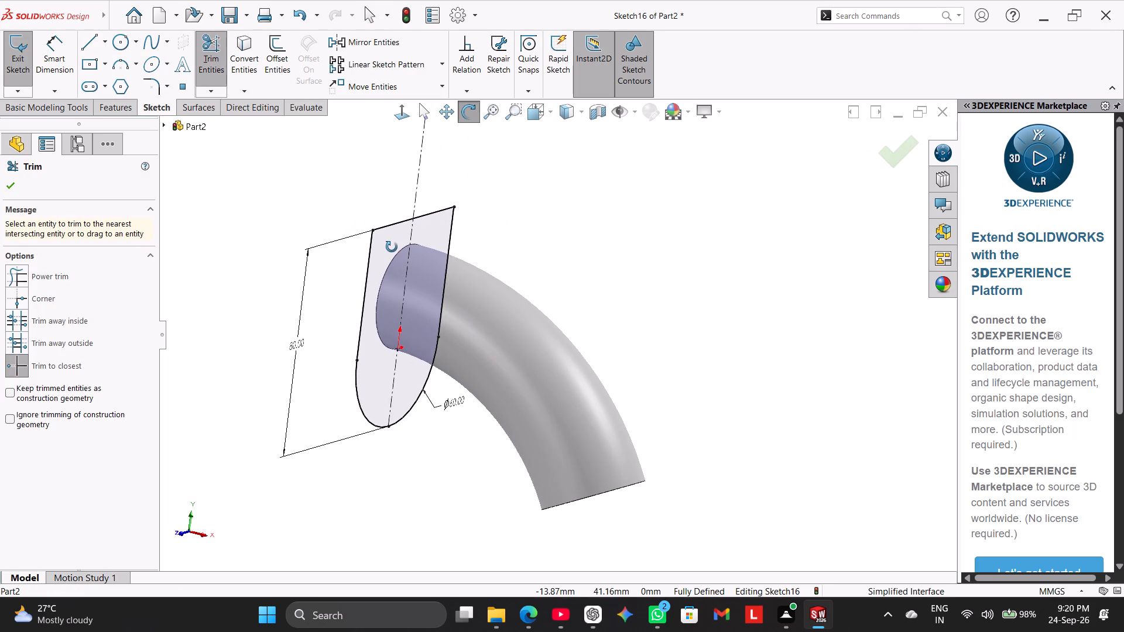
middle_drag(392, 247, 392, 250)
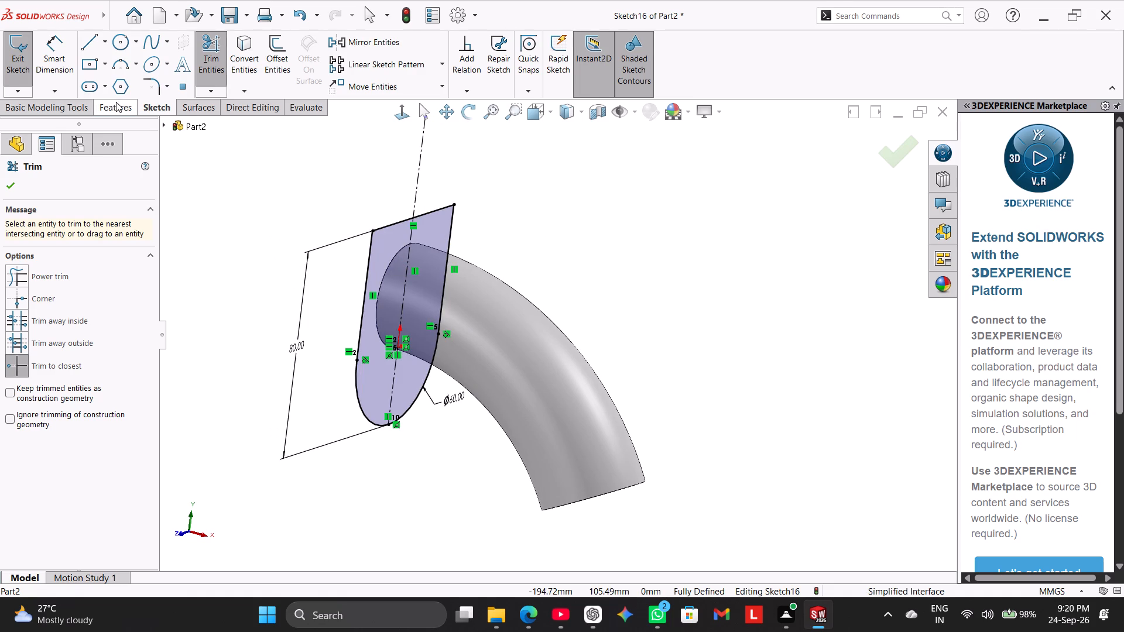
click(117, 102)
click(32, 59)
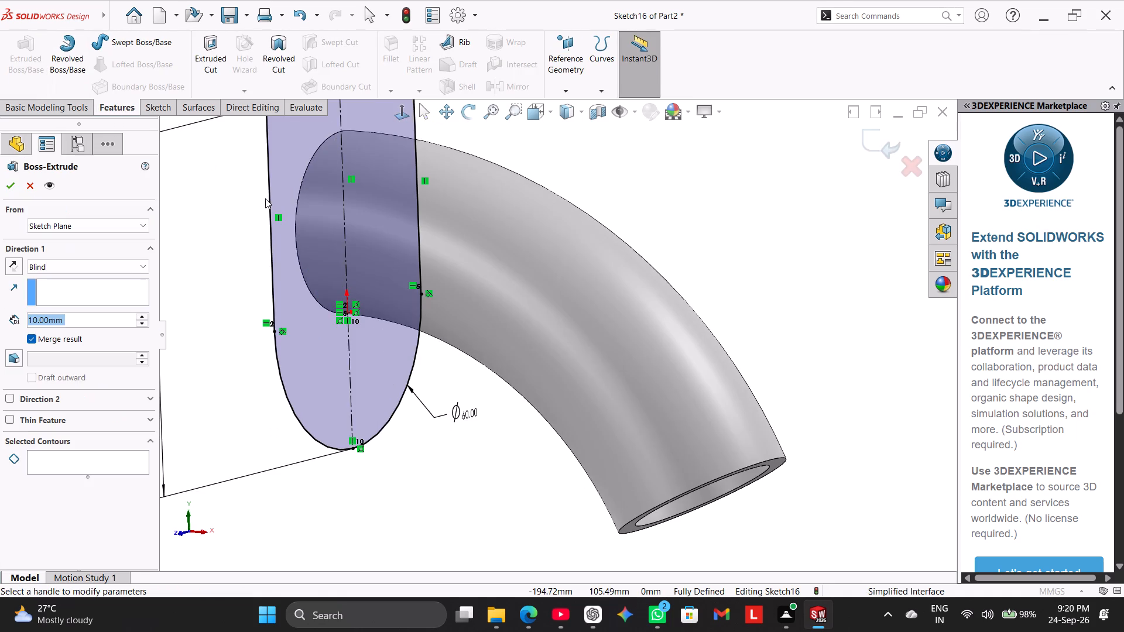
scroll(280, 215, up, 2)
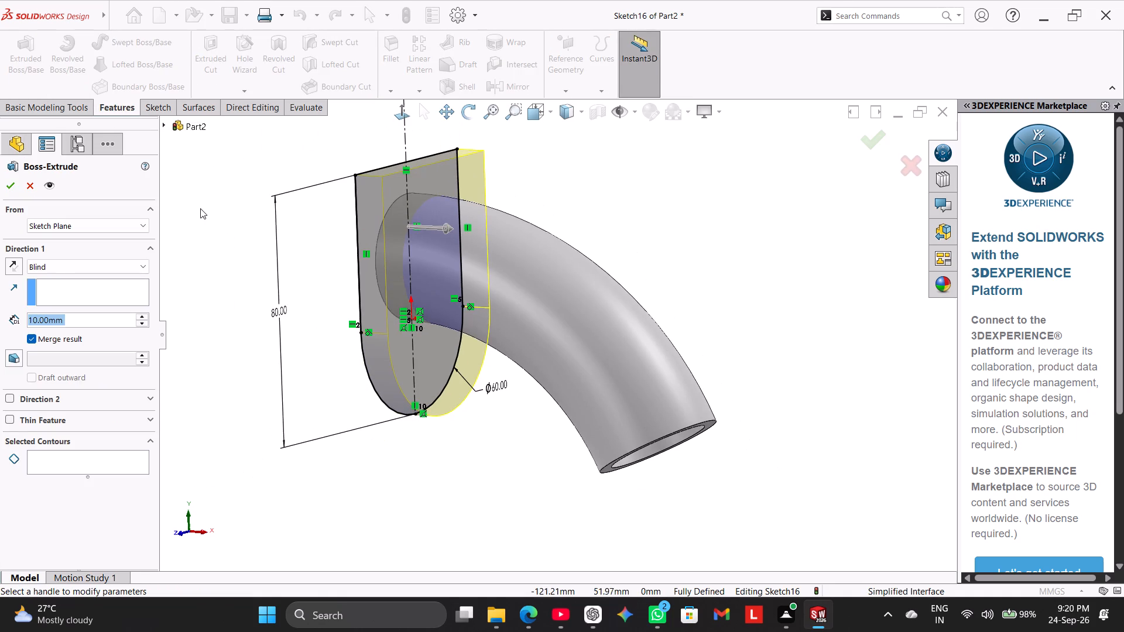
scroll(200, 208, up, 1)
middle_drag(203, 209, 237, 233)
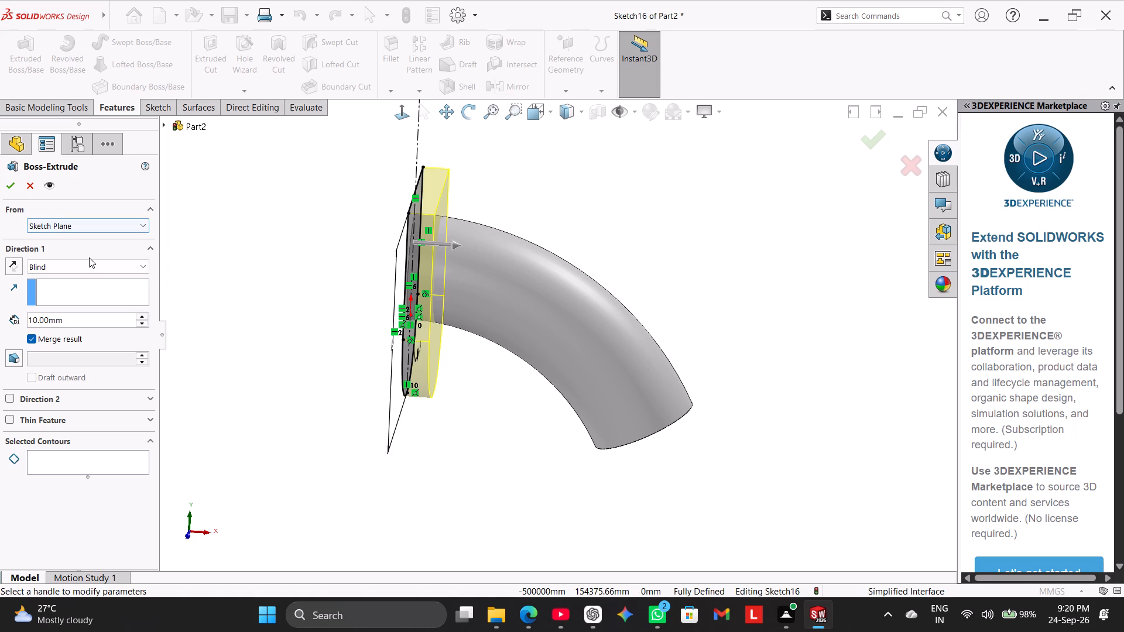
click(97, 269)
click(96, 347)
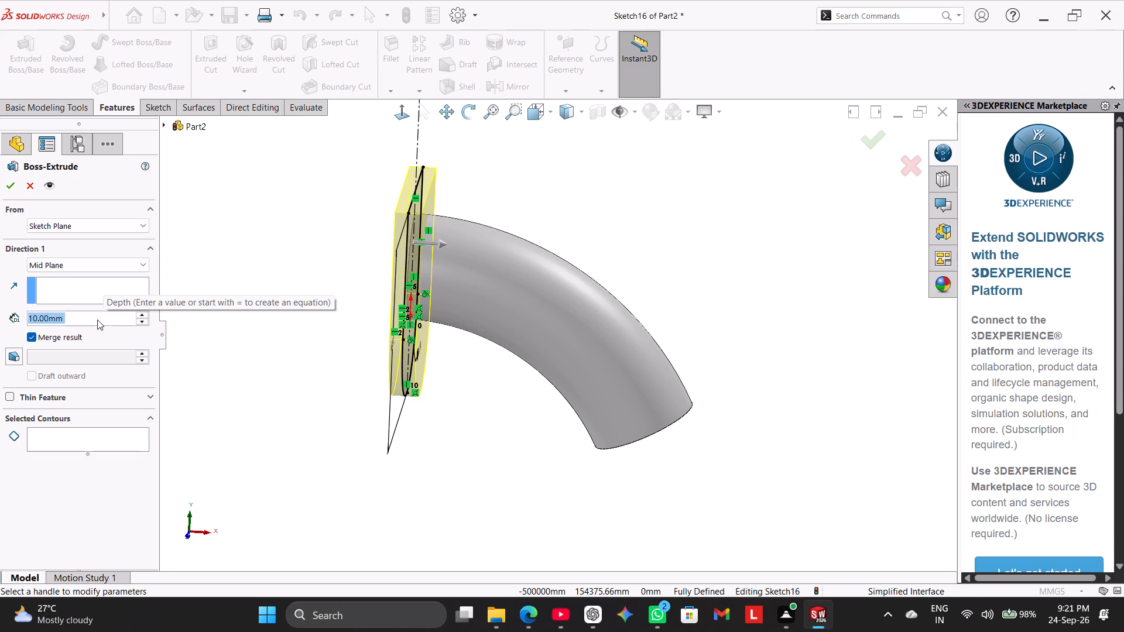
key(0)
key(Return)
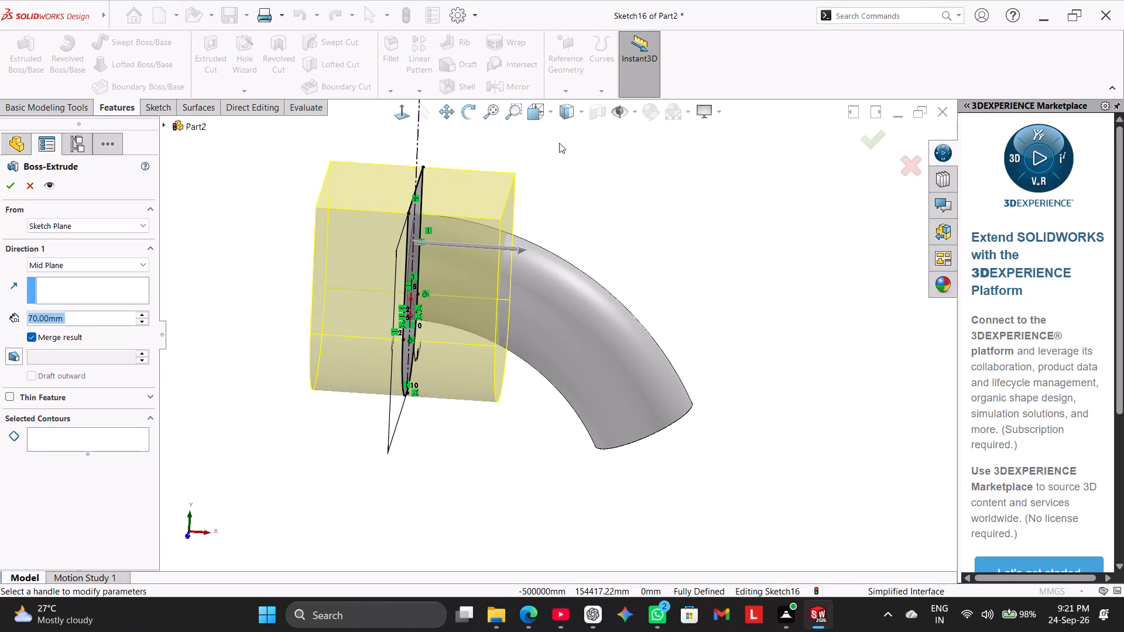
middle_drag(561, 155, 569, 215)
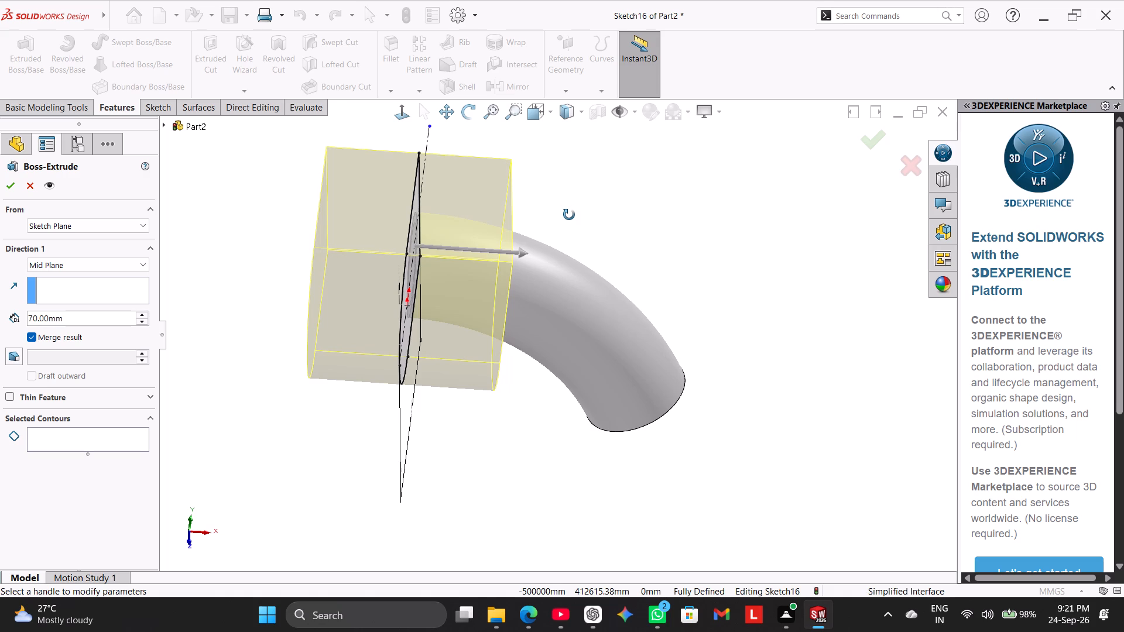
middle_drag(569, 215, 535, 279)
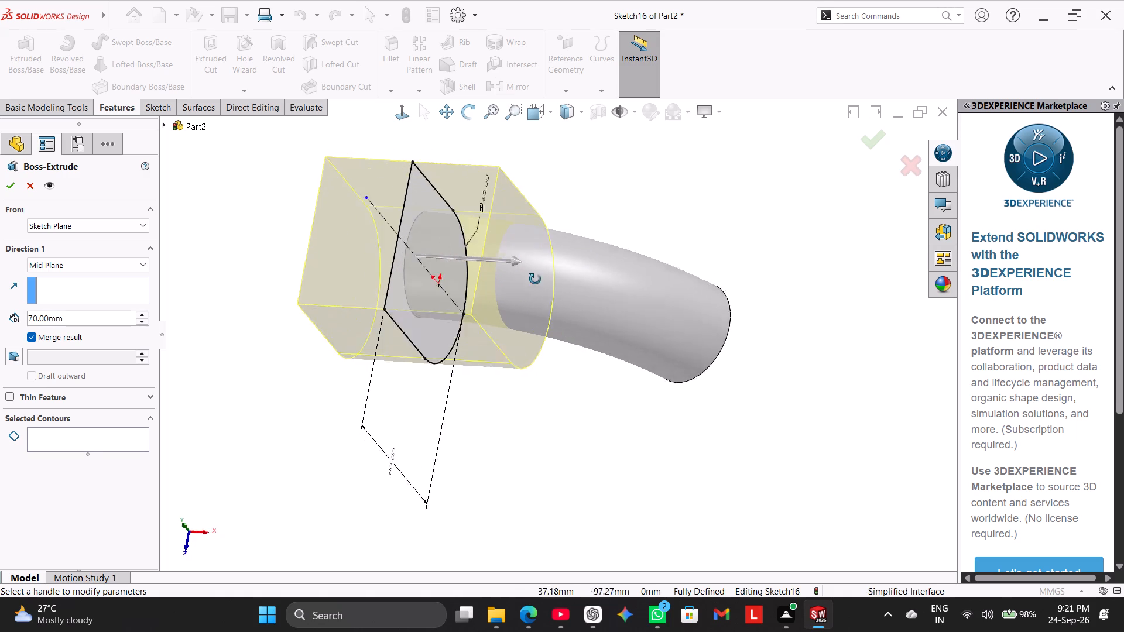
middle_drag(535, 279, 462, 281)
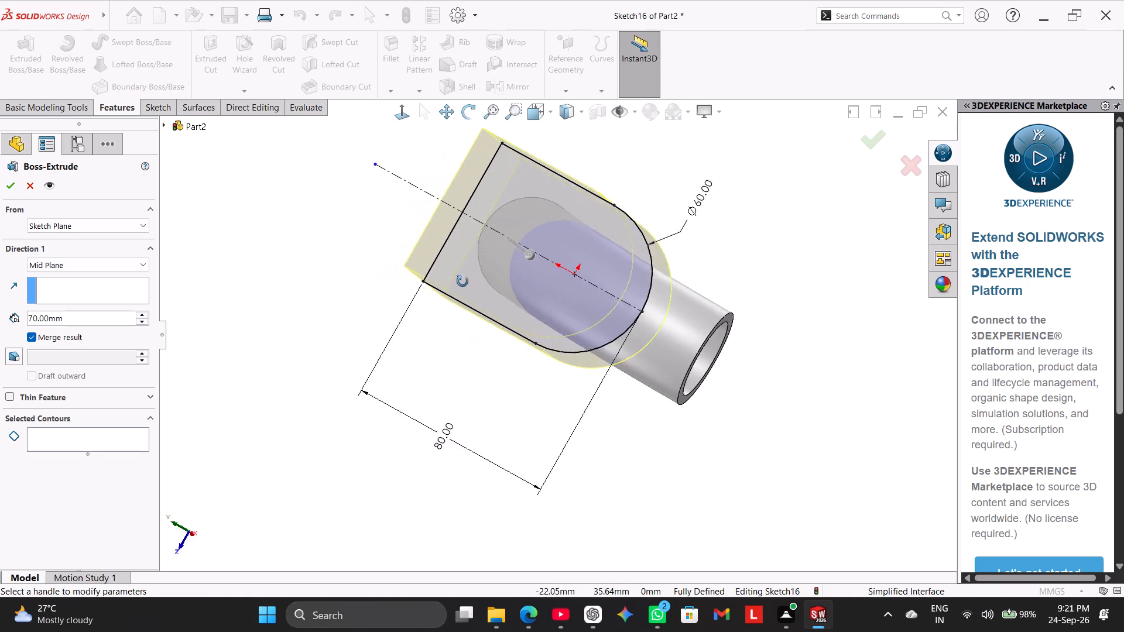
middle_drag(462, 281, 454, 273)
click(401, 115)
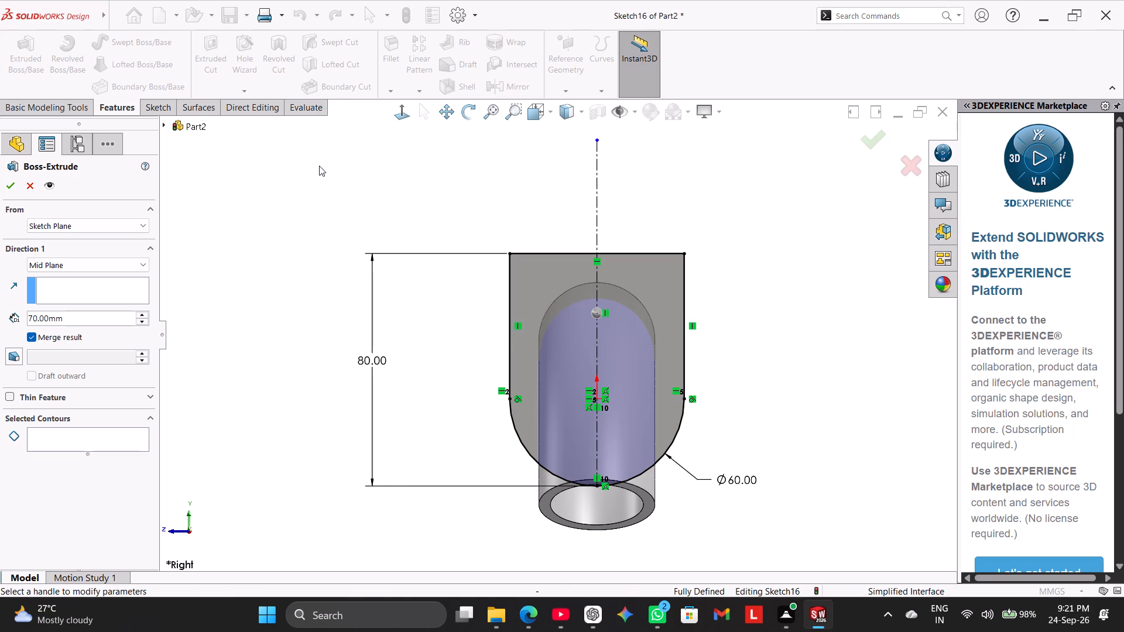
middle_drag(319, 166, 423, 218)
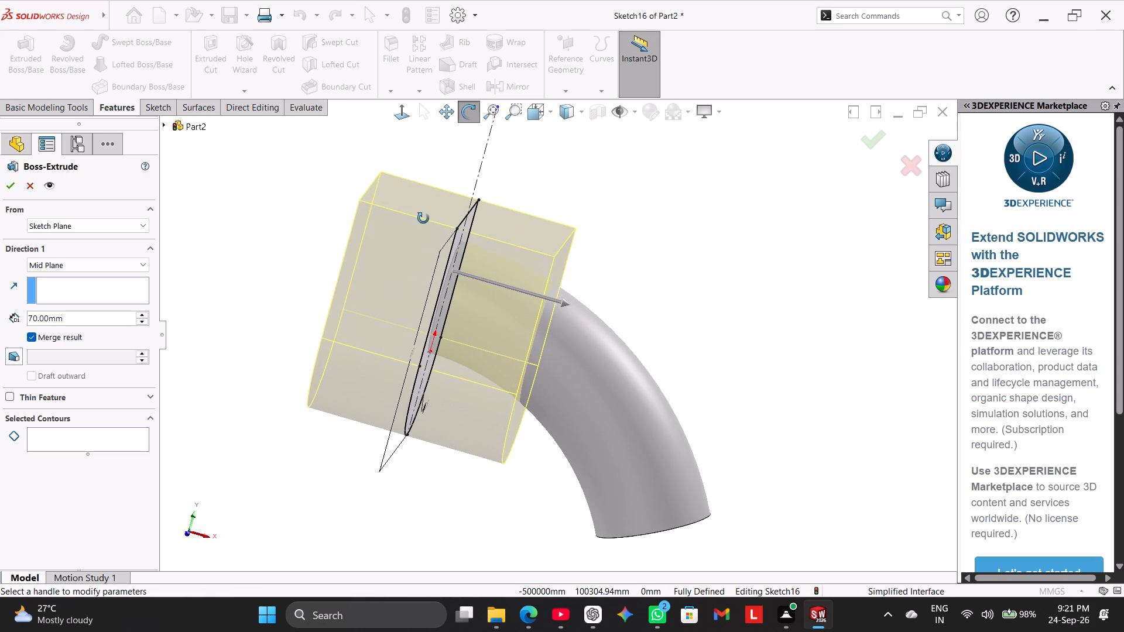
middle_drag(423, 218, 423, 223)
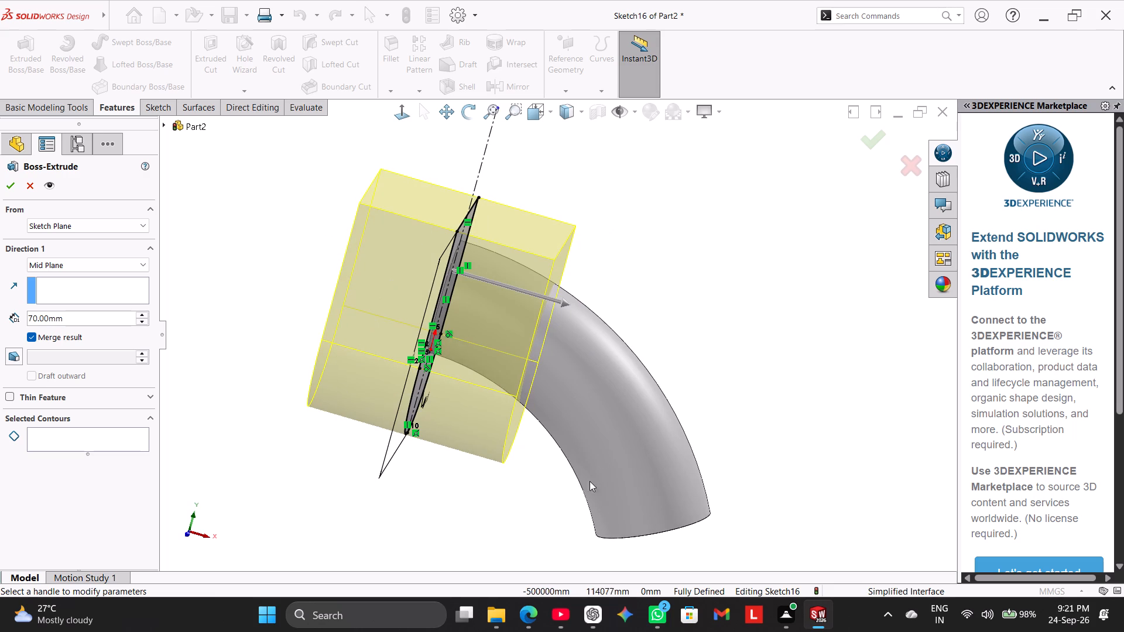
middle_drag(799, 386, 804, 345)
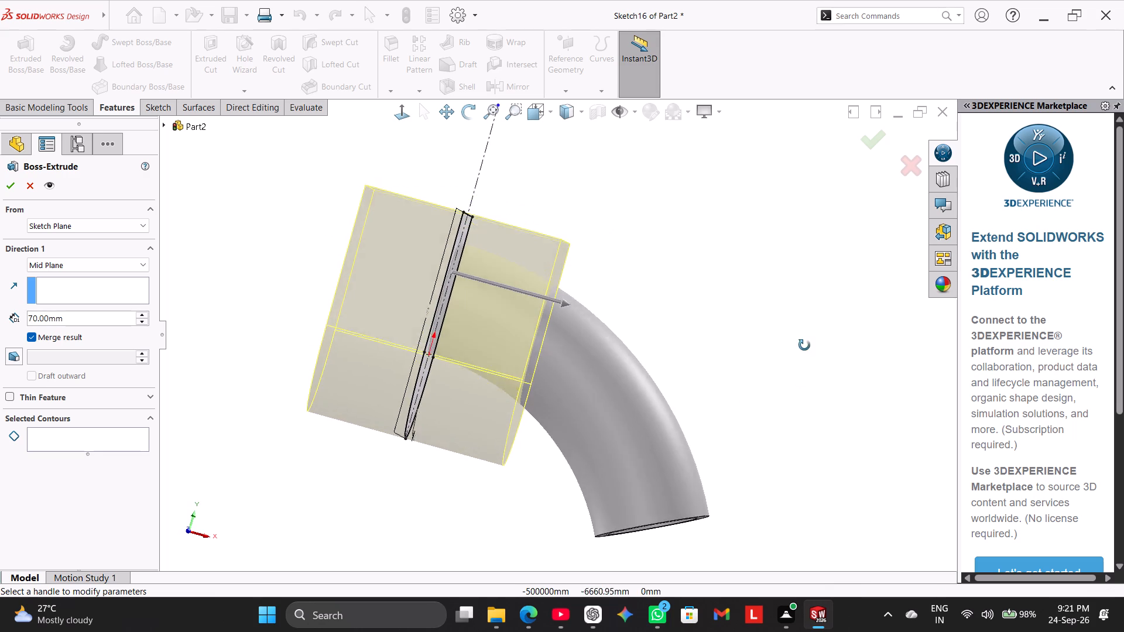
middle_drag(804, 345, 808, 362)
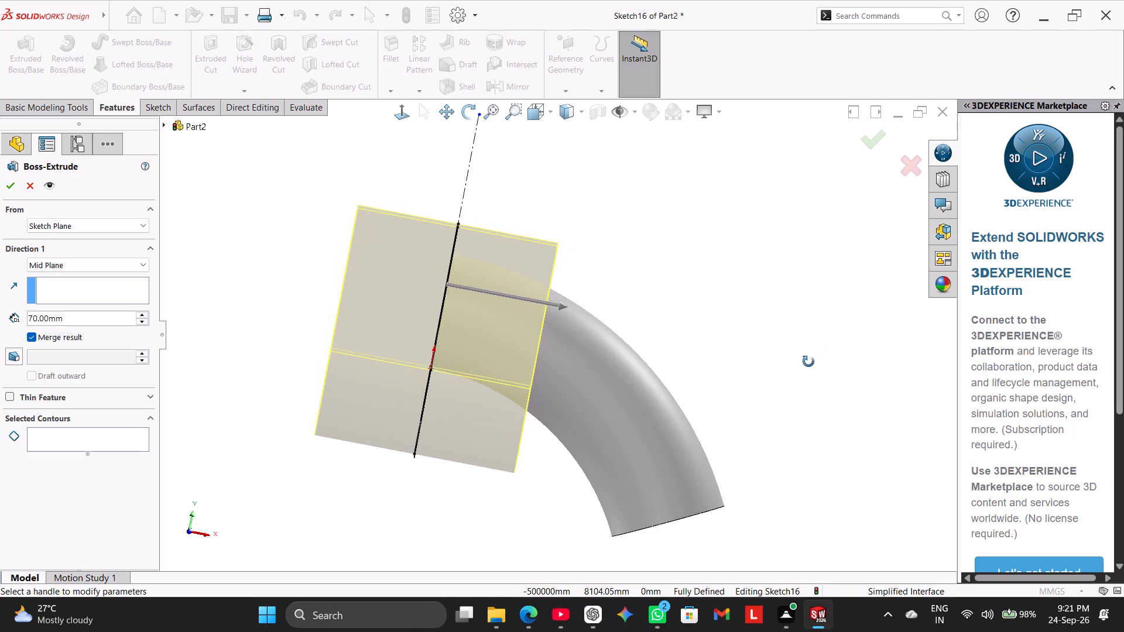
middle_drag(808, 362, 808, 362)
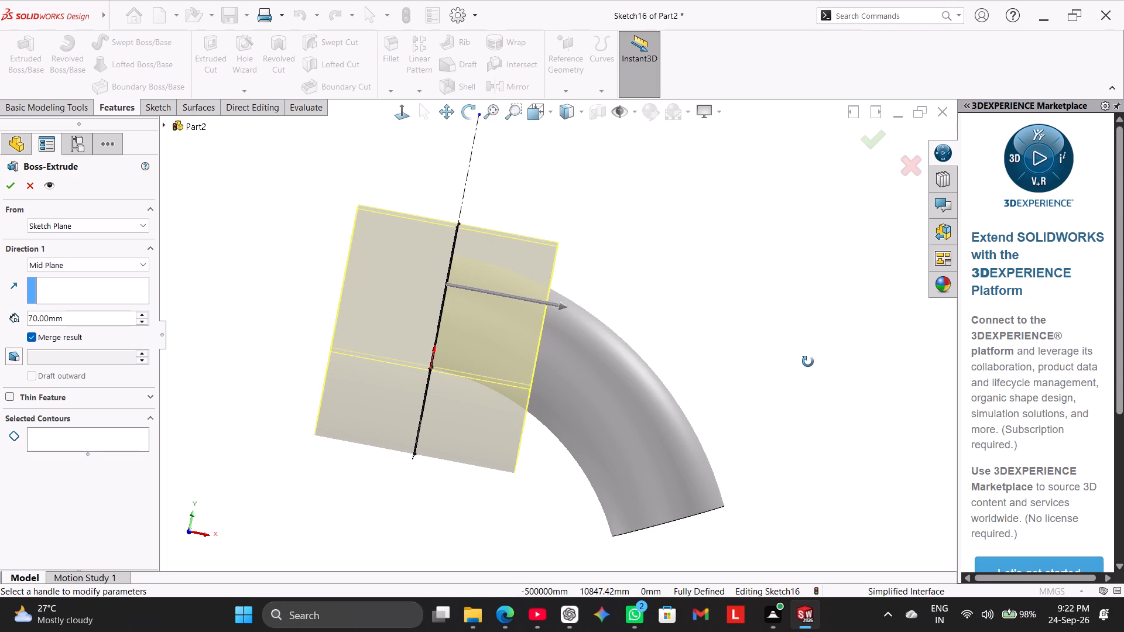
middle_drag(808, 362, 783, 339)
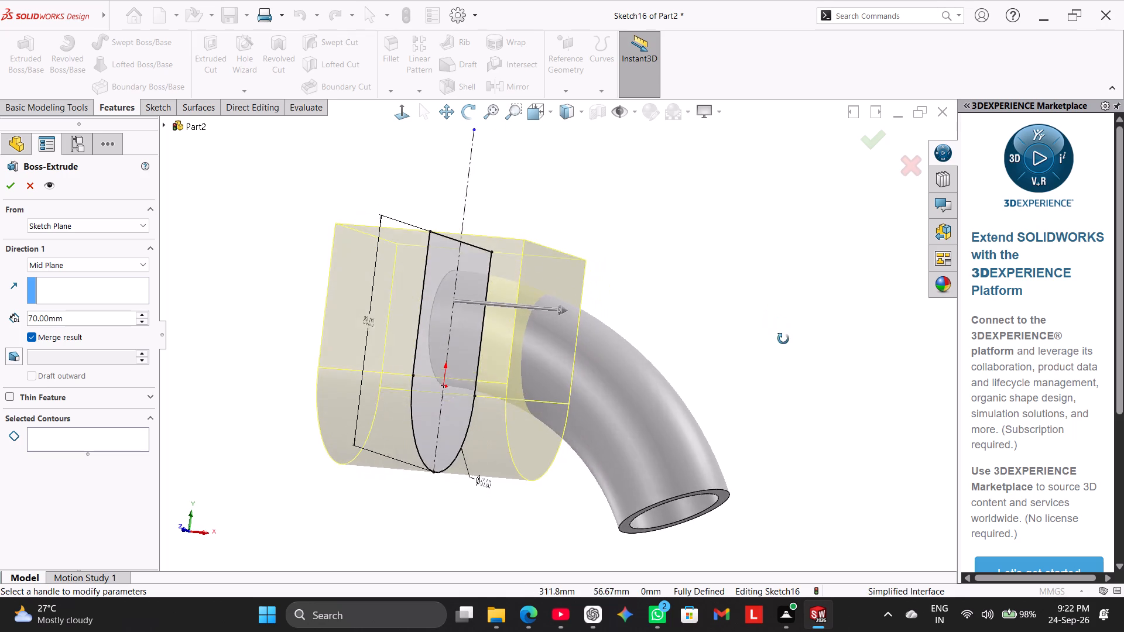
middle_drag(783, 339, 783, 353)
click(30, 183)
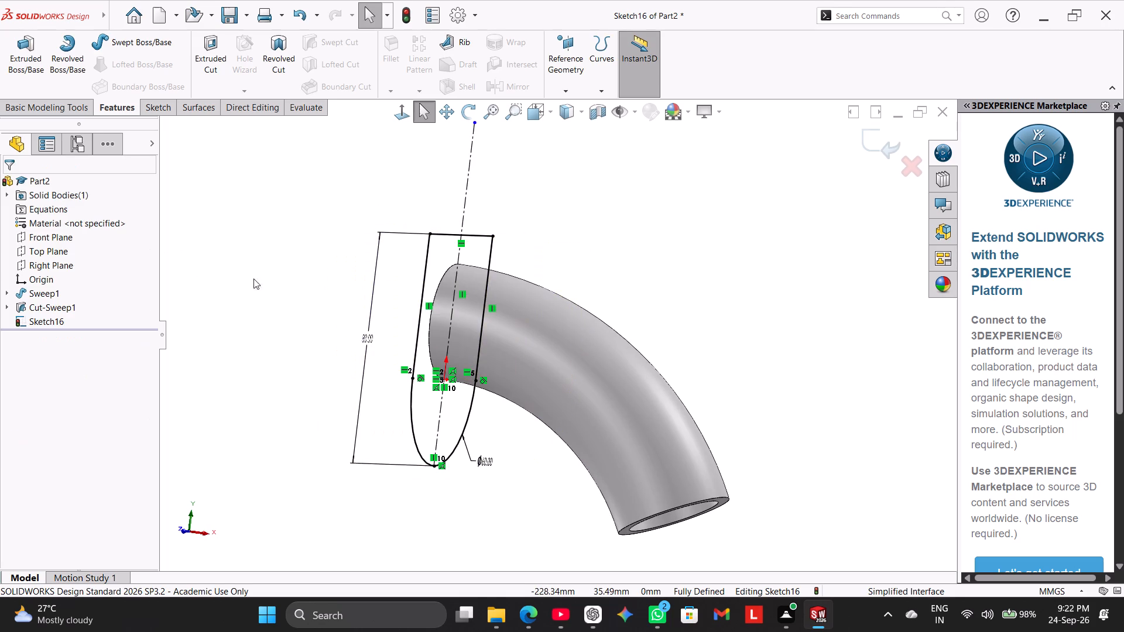
Trim away the profile's half on the +Z side of the centerline: half the top line, the side line and the quarter arc.
middle_drag(310, 310, 327, 325)
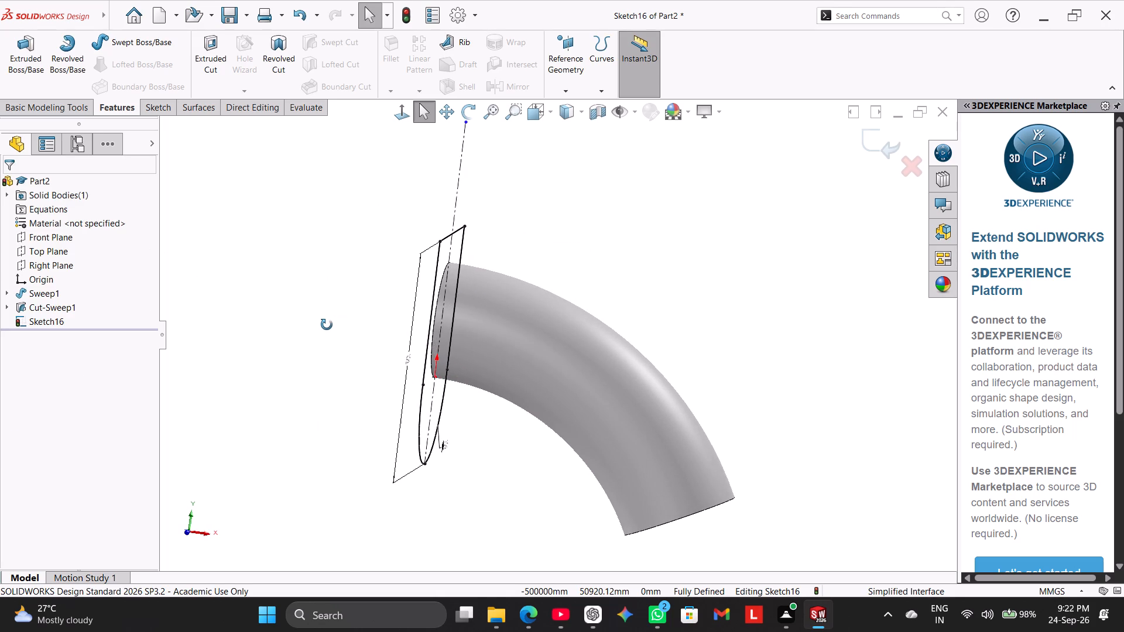
middle_drag(327, 325, 289, 316)
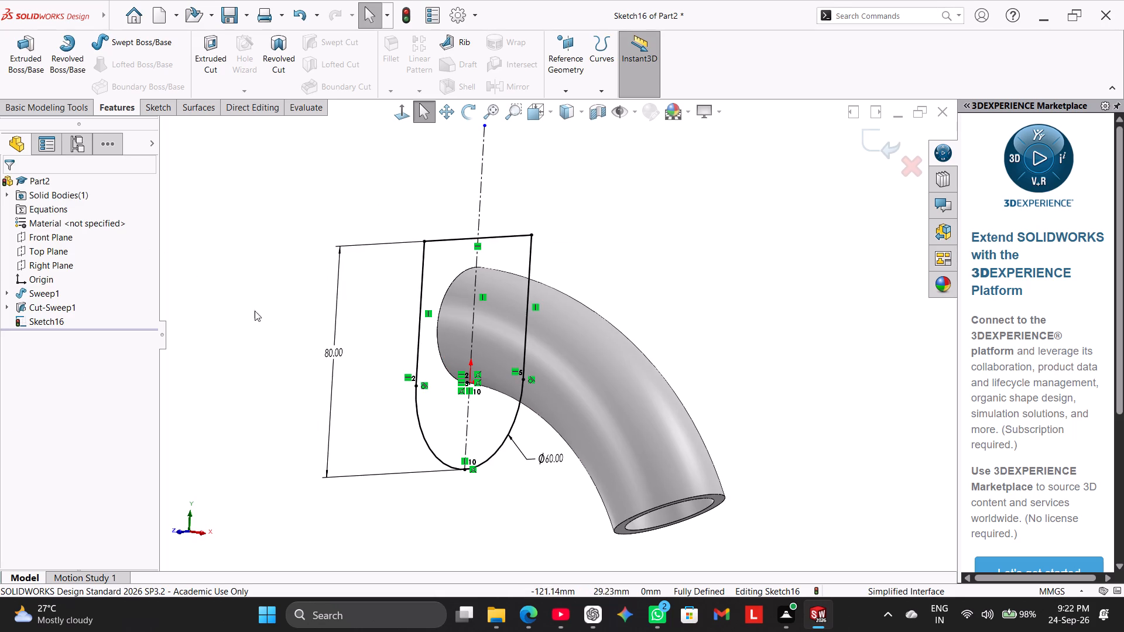
middle_drag(644, 242, 592, 256)
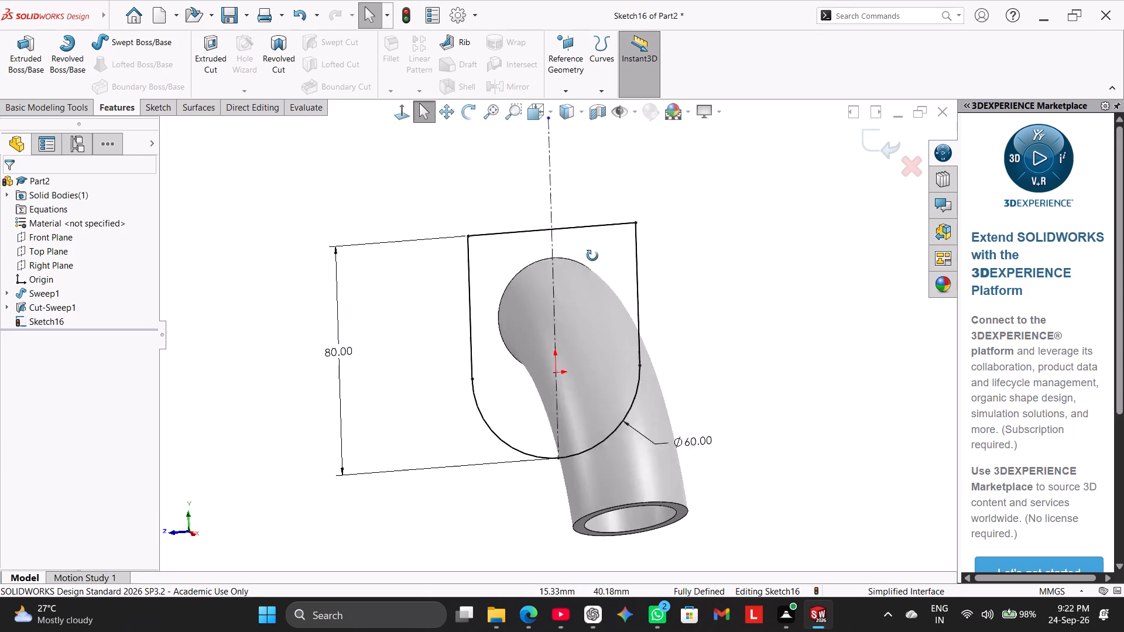
middle_drag(592, 256, 594, 284)
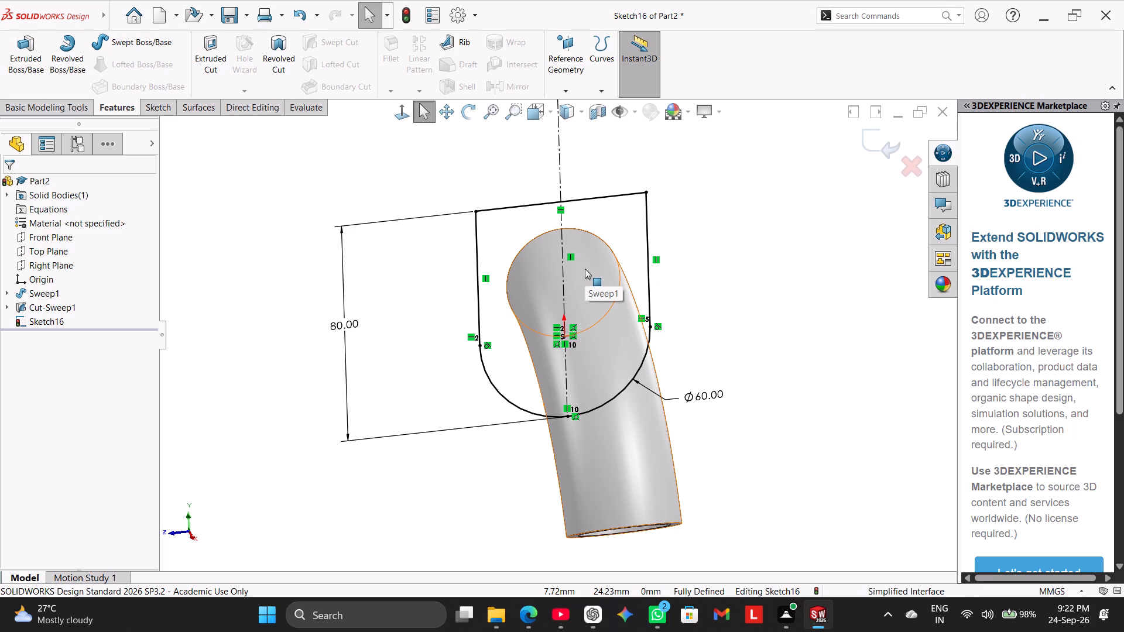
middle_drag(678, 278, 661, 261)
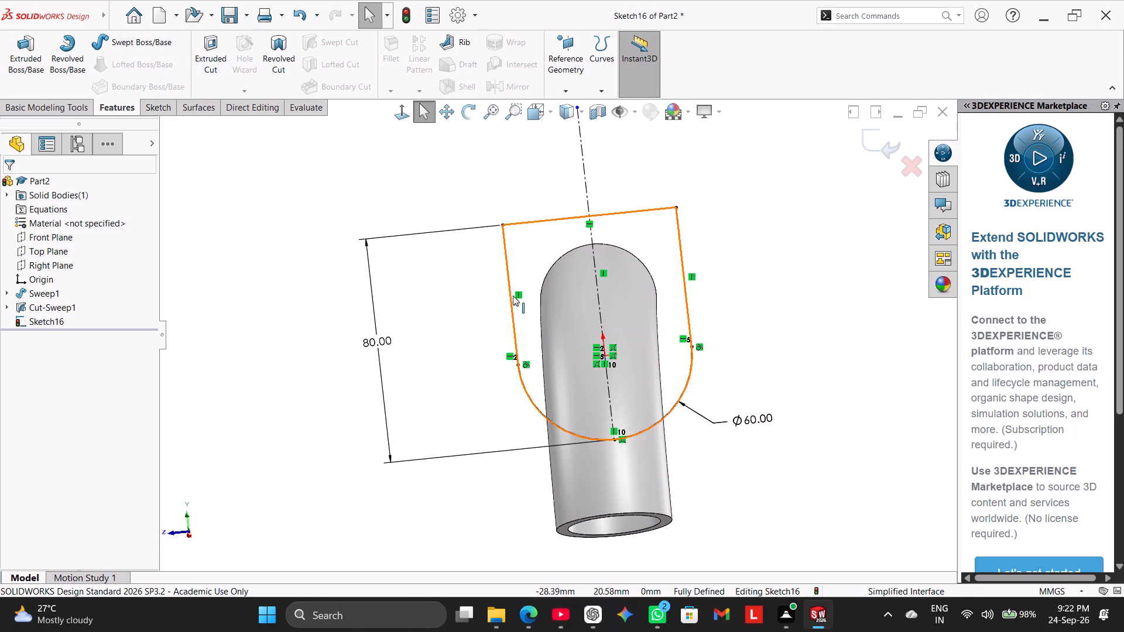
click(402, 118)
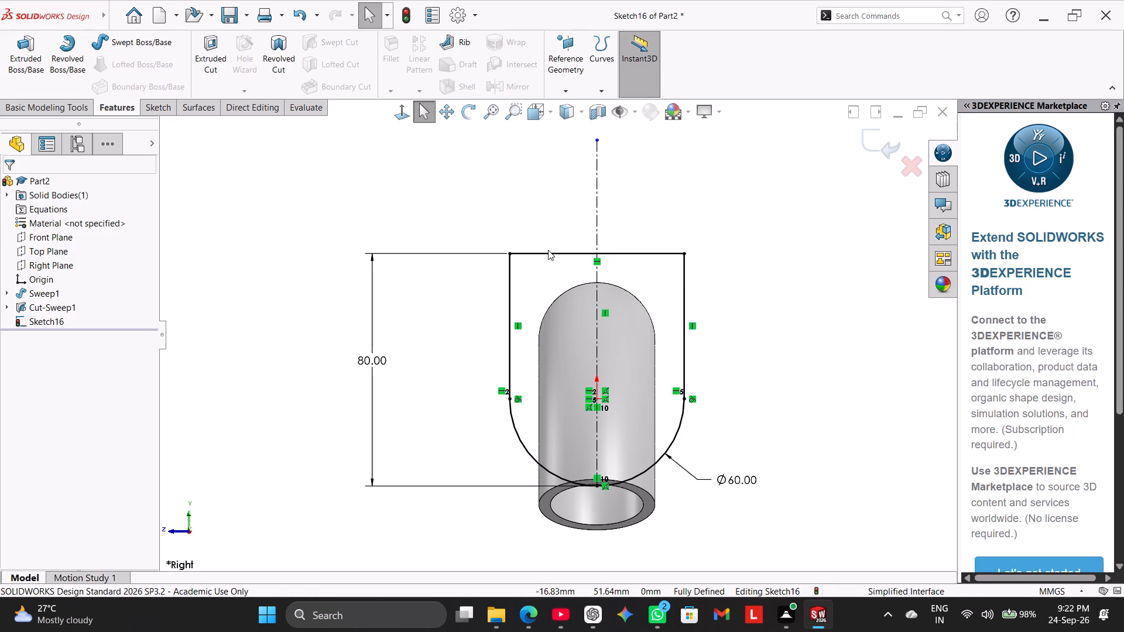
click(150, 112)
drag(214, 53, 220, 58)
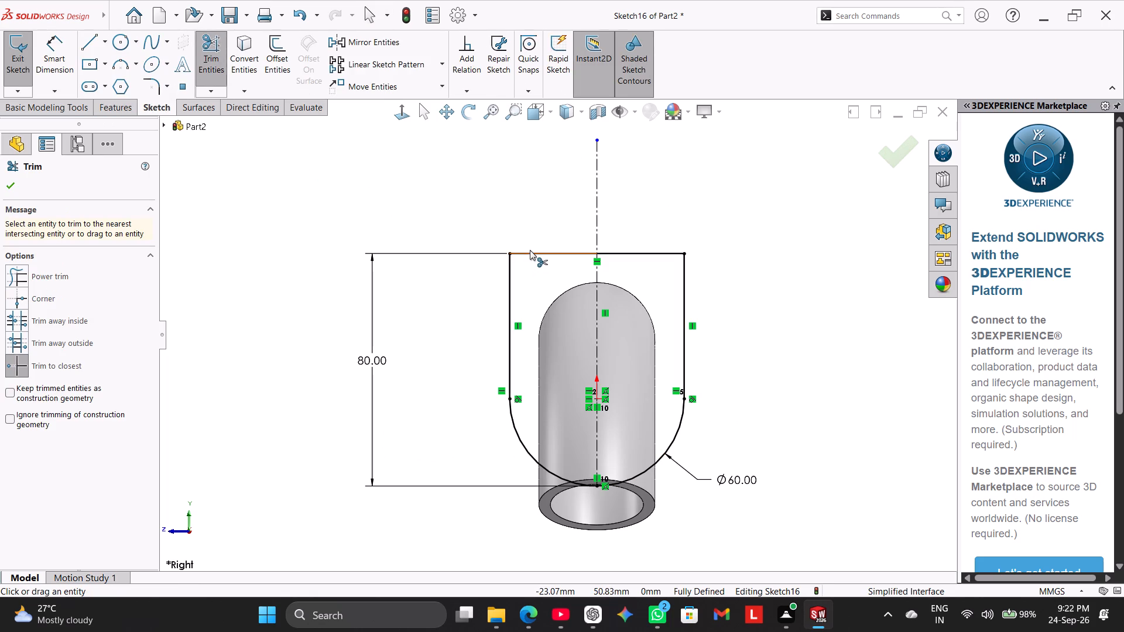
click(534, 251)
click(512, 272)
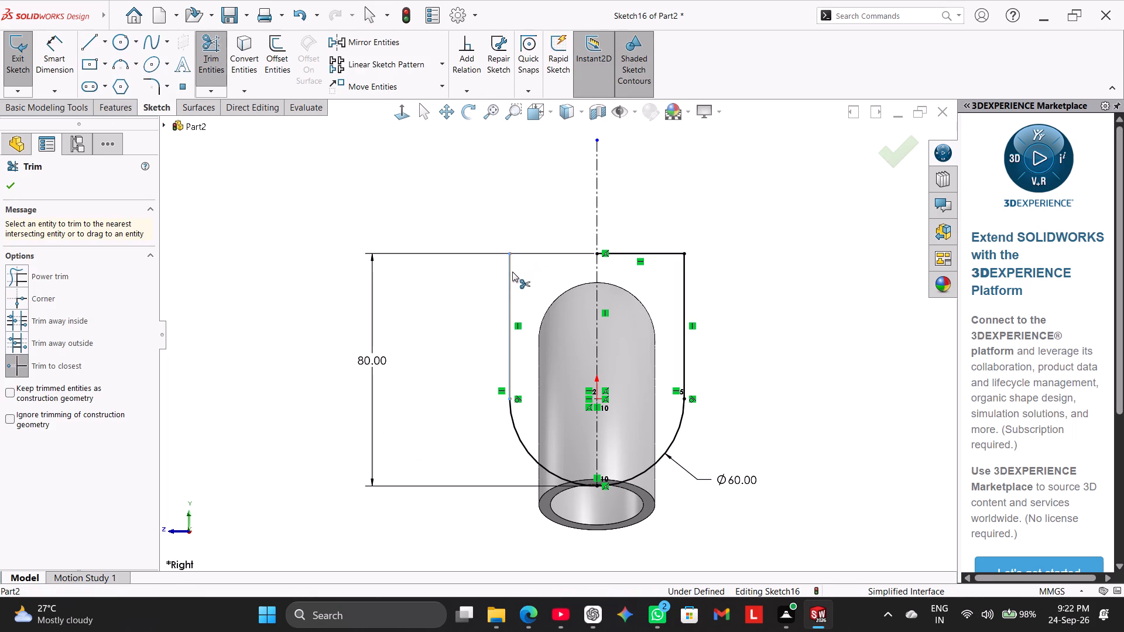
click(516, 432)
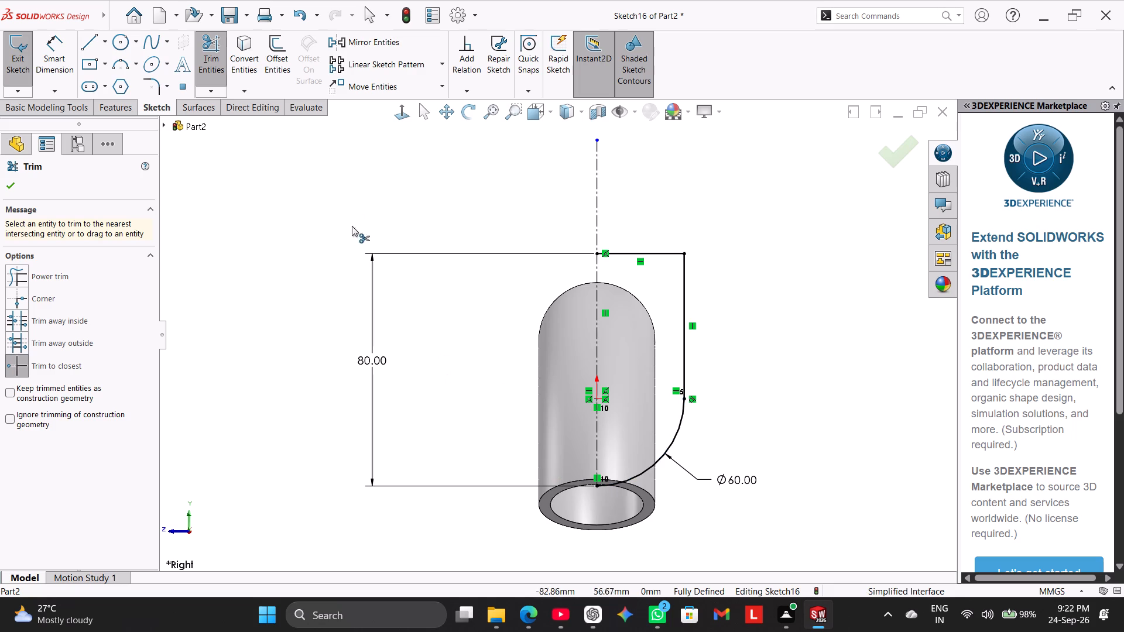
right_click(338, 194)
click(373, 232)
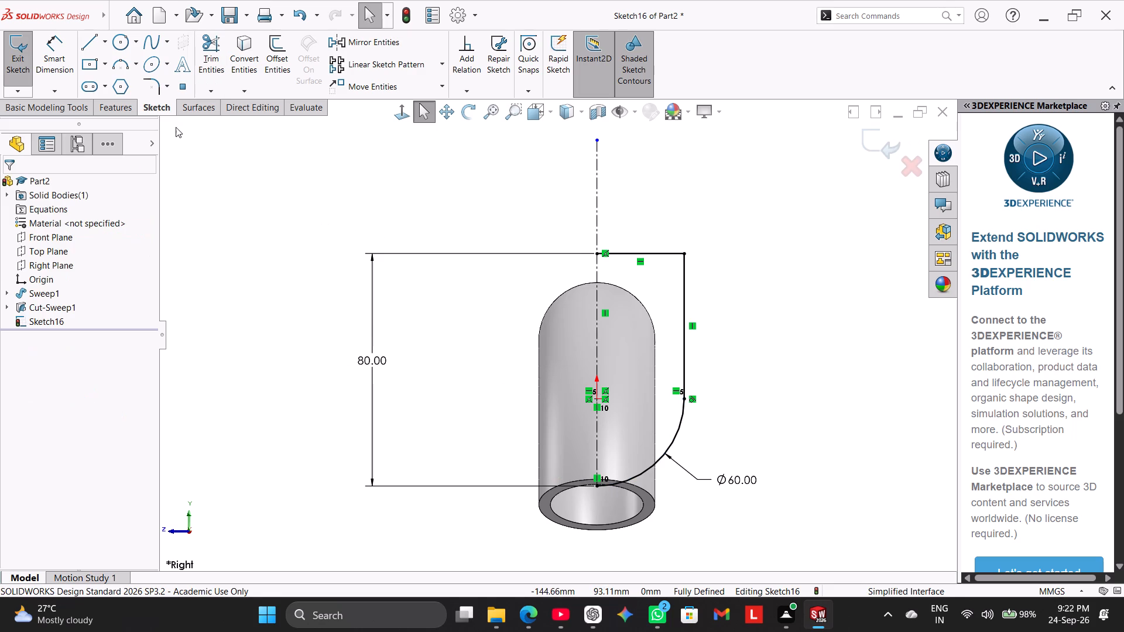
Revolve the half-profile 360 degrees about the vertical centerline as a solid boss merged with the pipe.
click(117, 111)
click(60, 62)
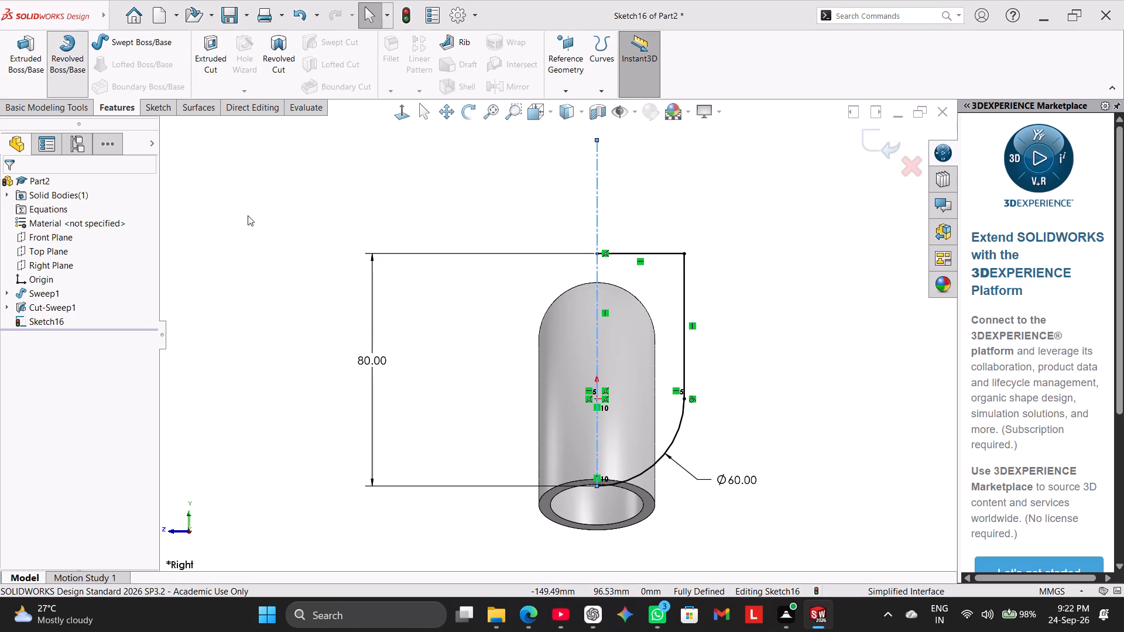
click(573, 314)
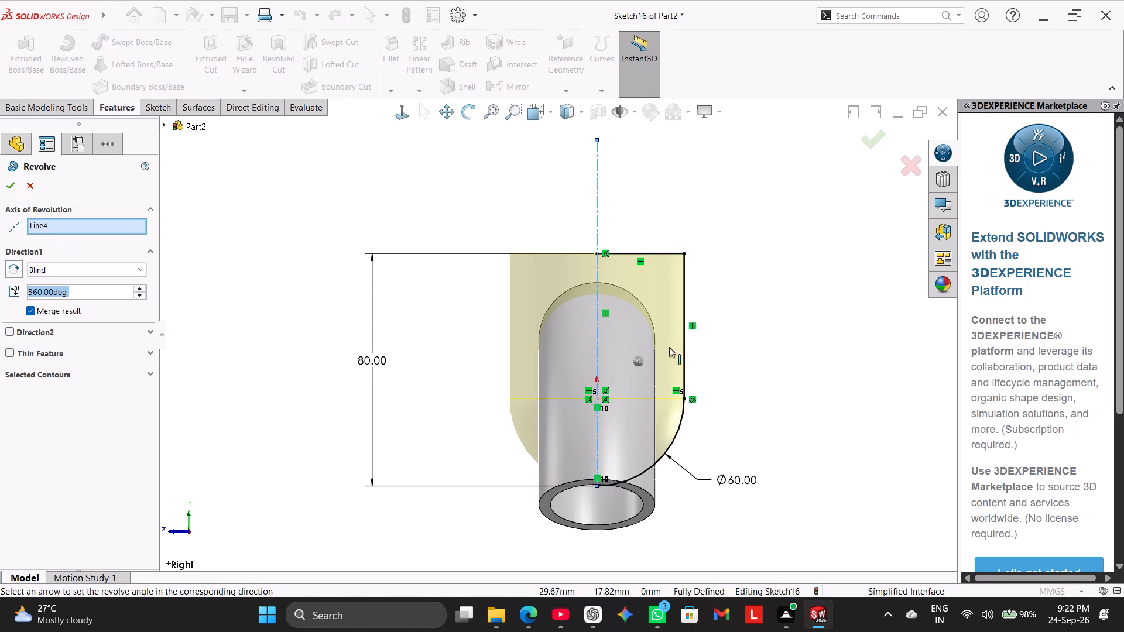
middle_drag(420, 211, 515, 263)
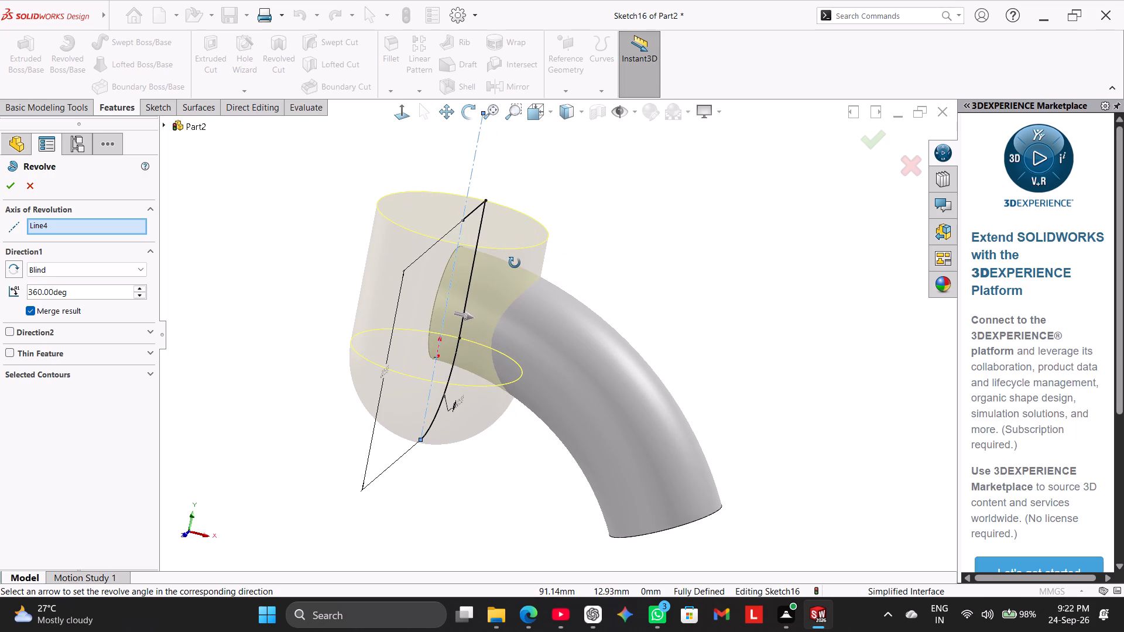
middle_drag(515, 263, 518, 280)
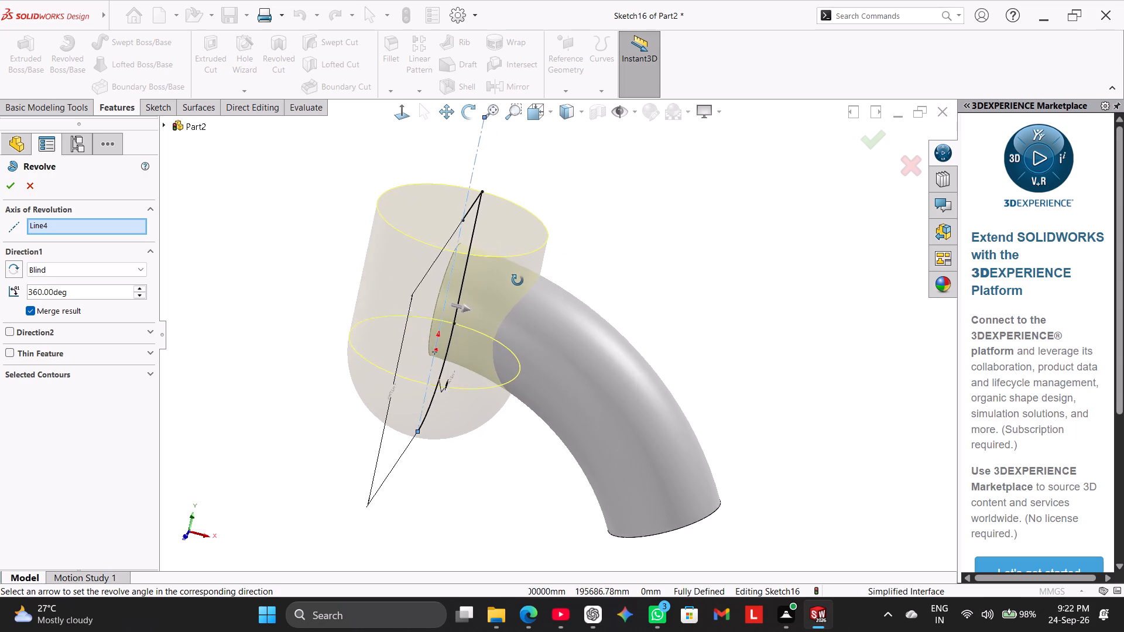
middle_drag(518, 280, 503, 294)
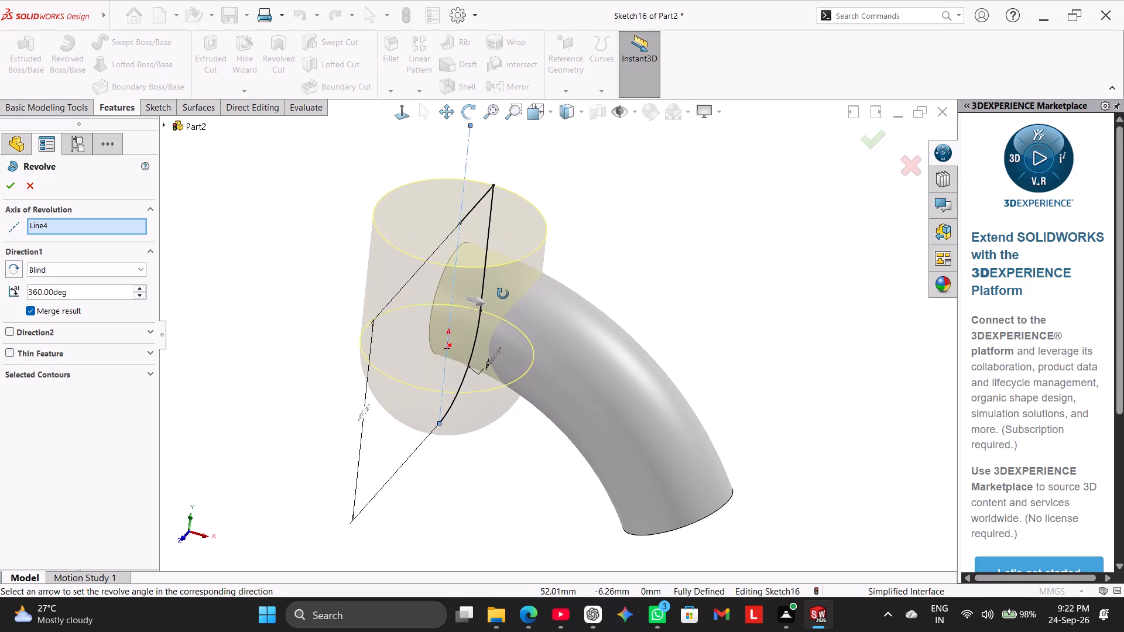
middle_drag(503, 294, 537, 296)
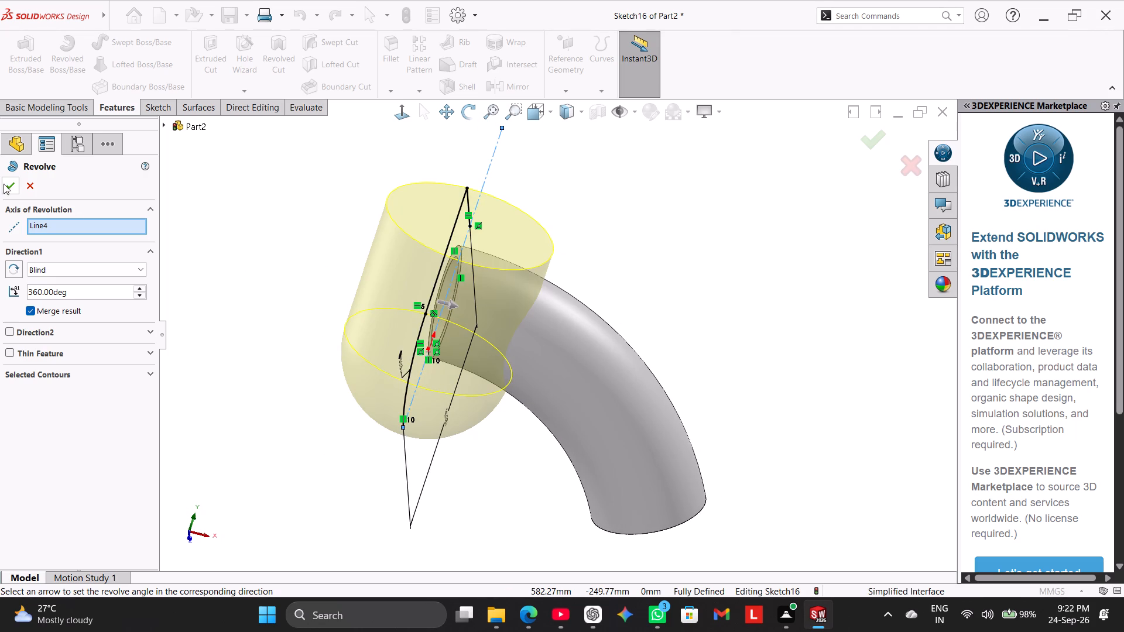
click(4, 183)
Examine the interior of the revolved body and curved pipe with a section view on the Front Plane.
middle_drag(253, 283, 272, 258)
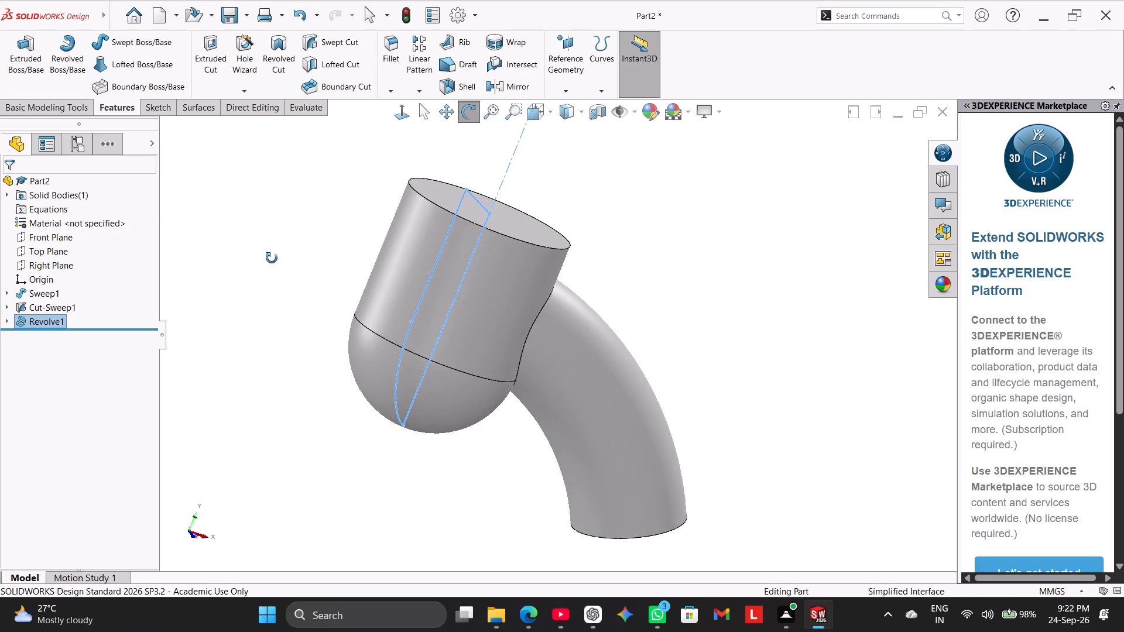
middle_drag(272, 258, 246, 289)
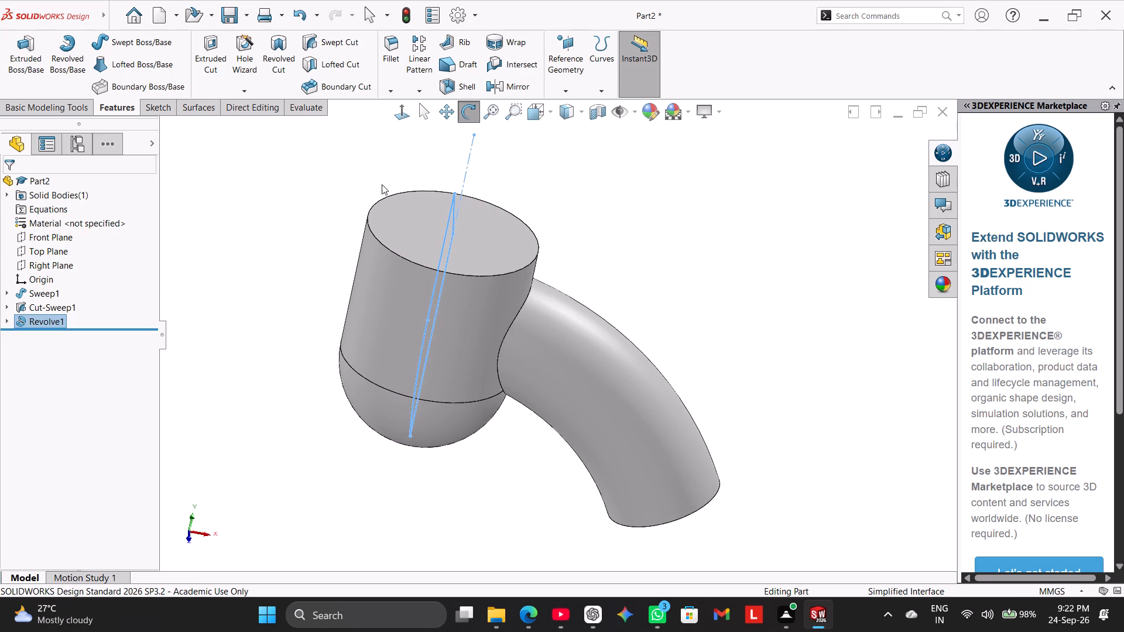
click(592, 112)
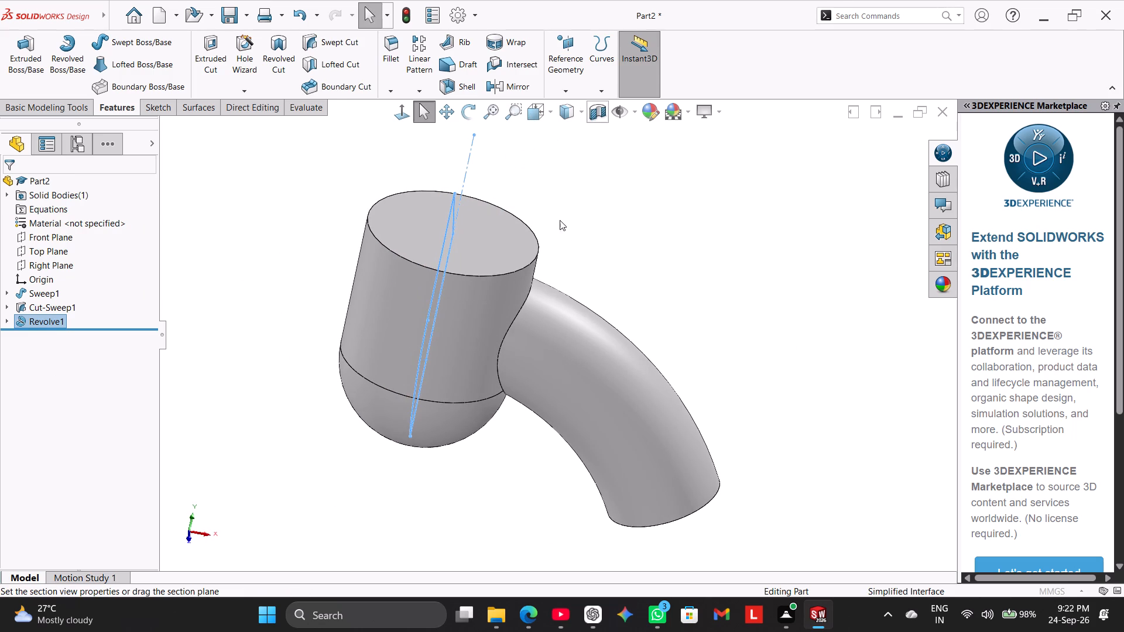
middle_drag(605, 194, 601, 201)
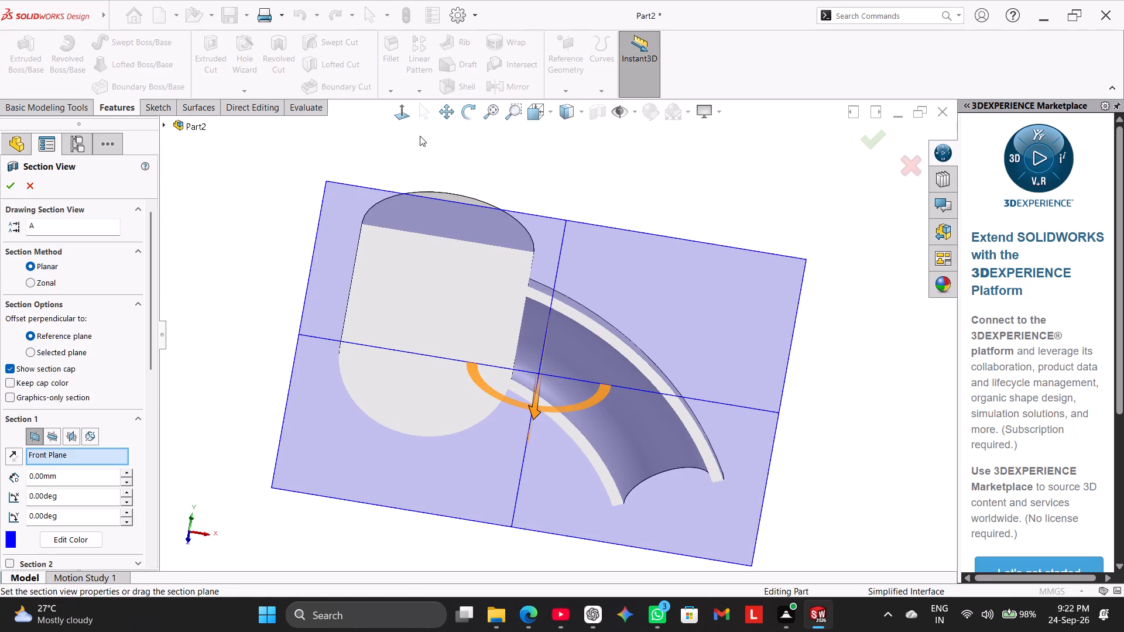
click(406, 115)
click(9, 188)
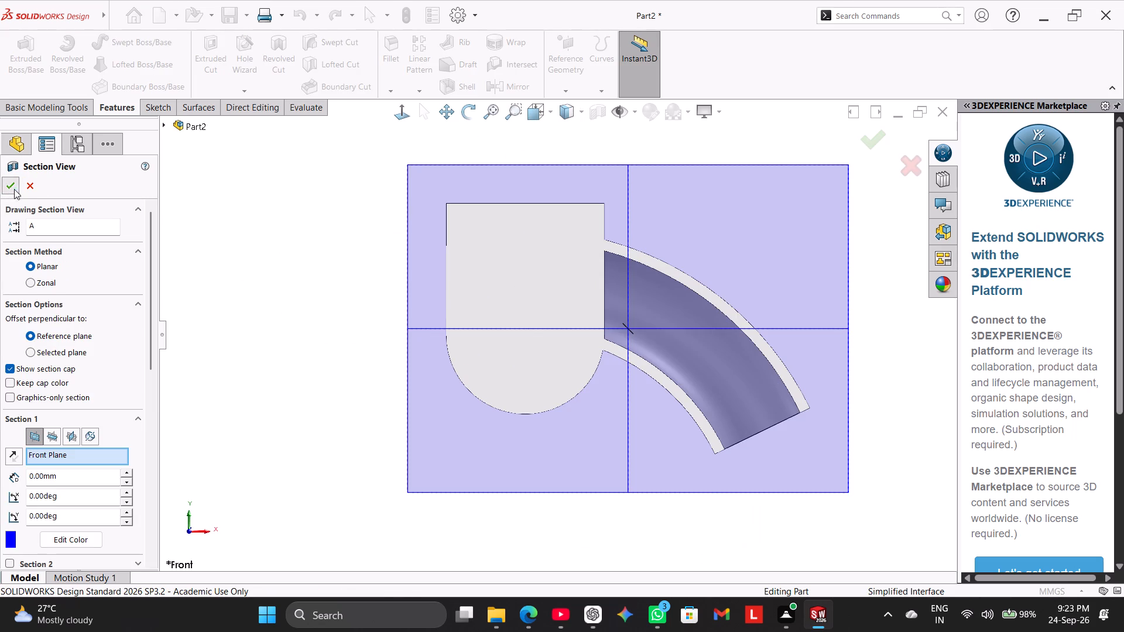
click(176, 277)
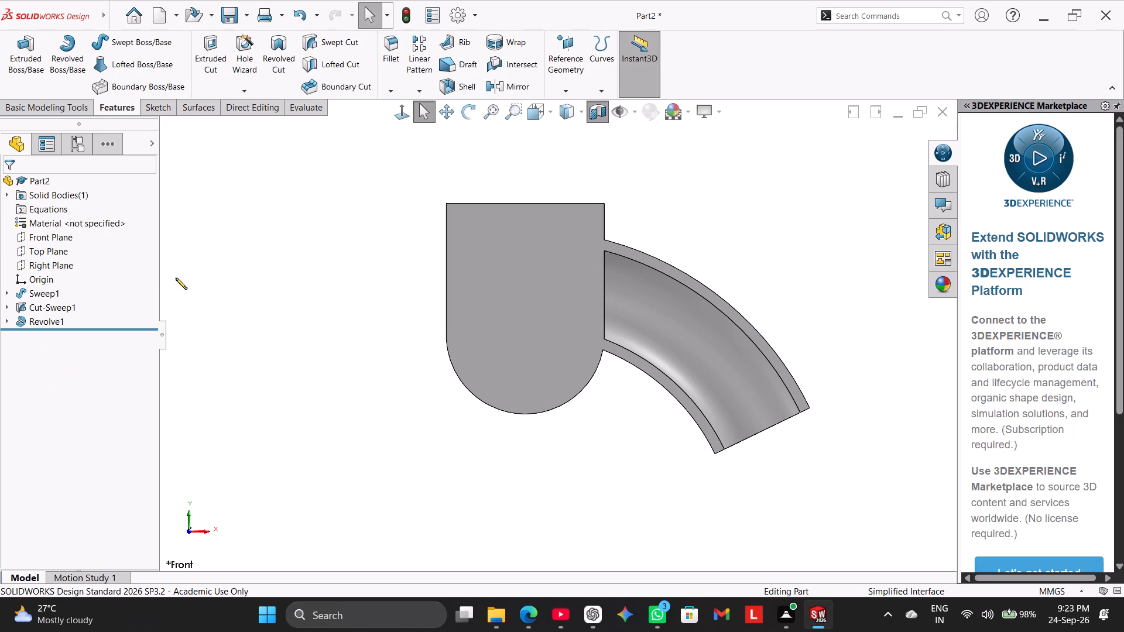
middle_drag(357, 229, 362, 337)
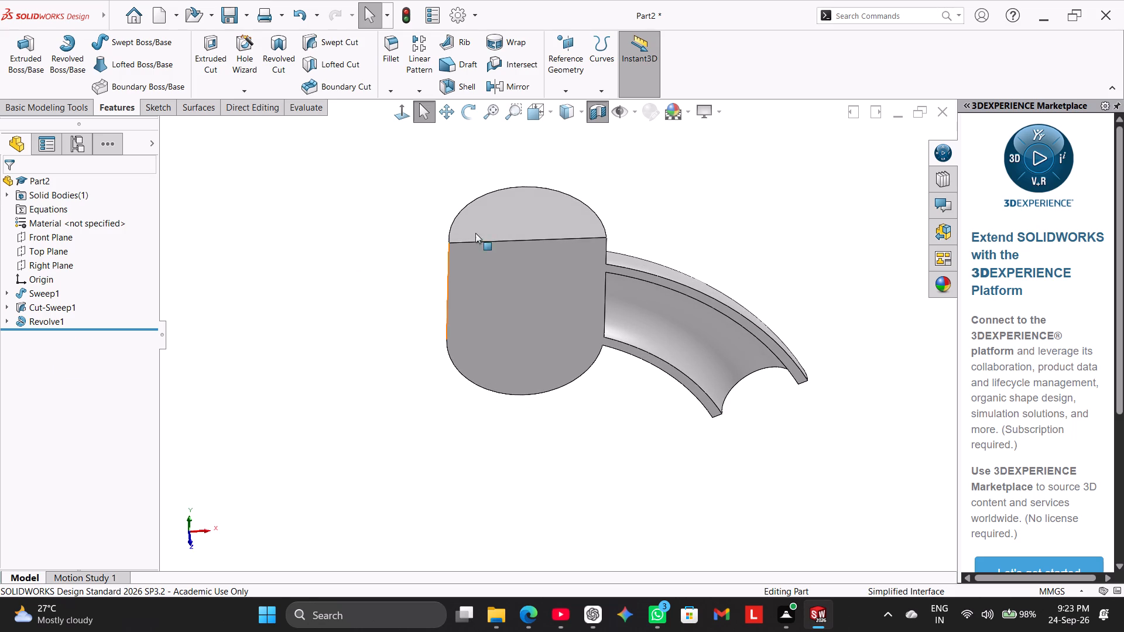
click(592, 115)
middle_drag(505, 180, 512, 228)
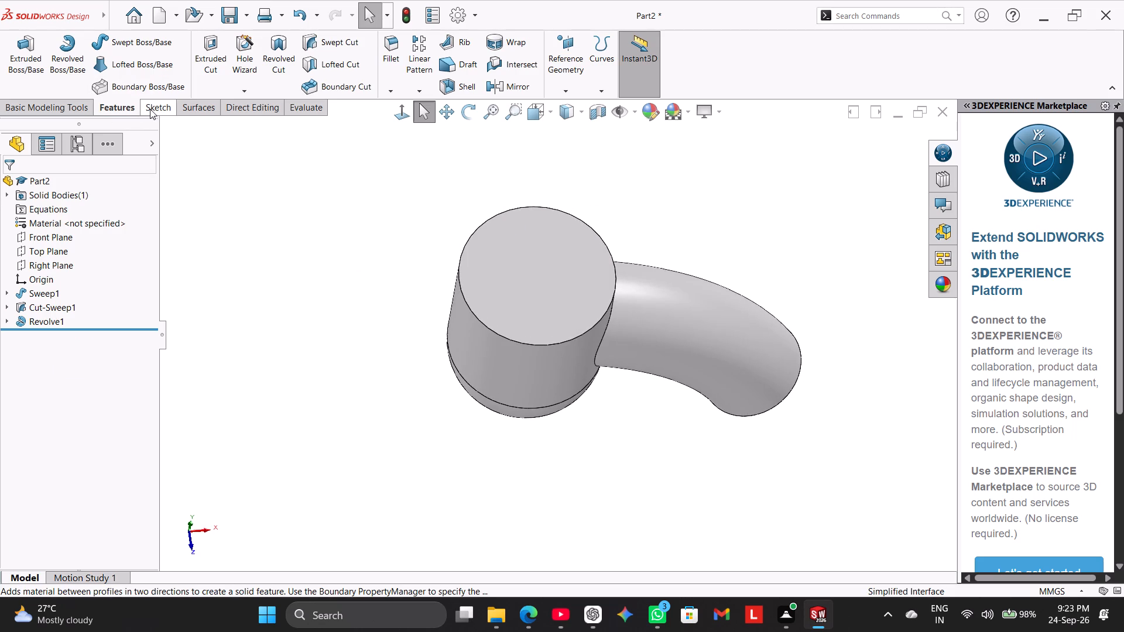
Open a new sketch on the flat circular top face of the revolved body.
click(150, 109)
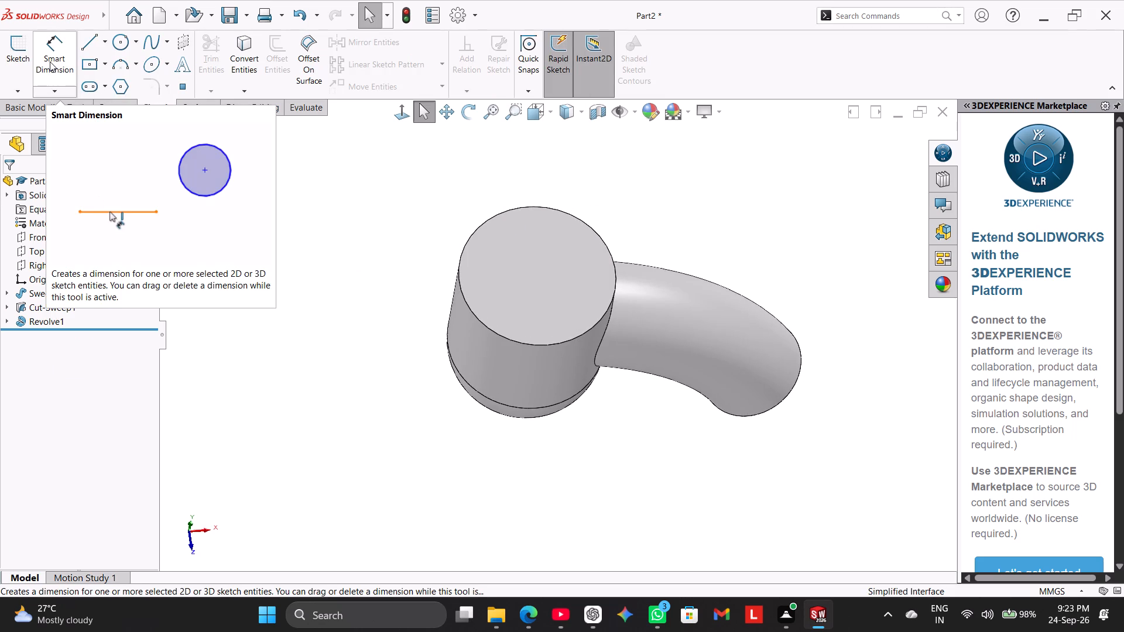
right_click(482, 236)
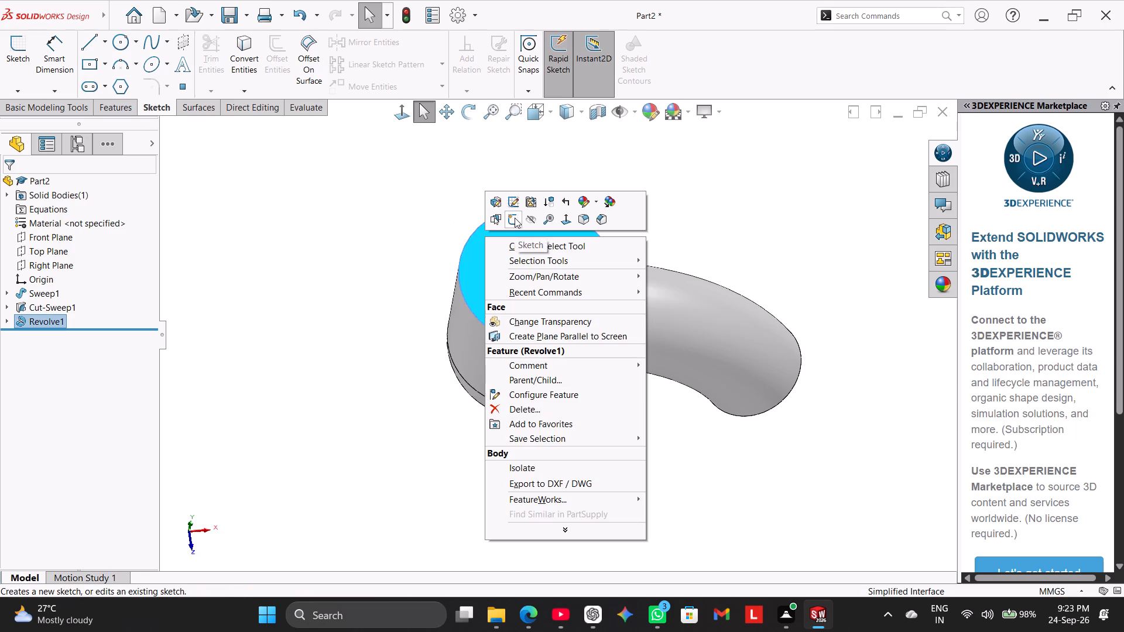
click(515, 218)
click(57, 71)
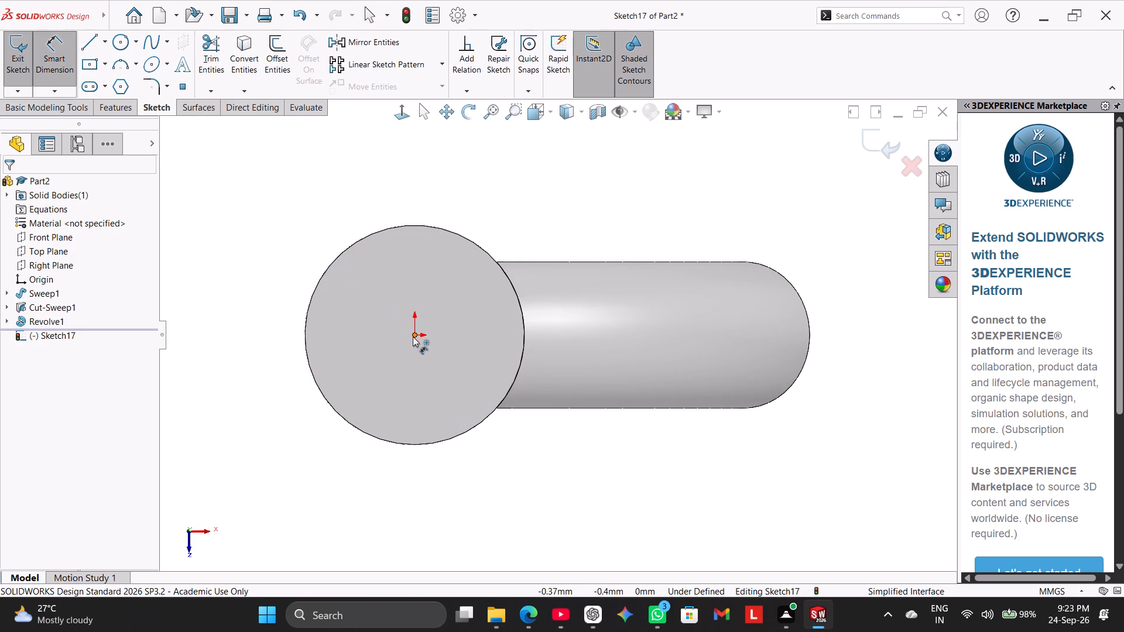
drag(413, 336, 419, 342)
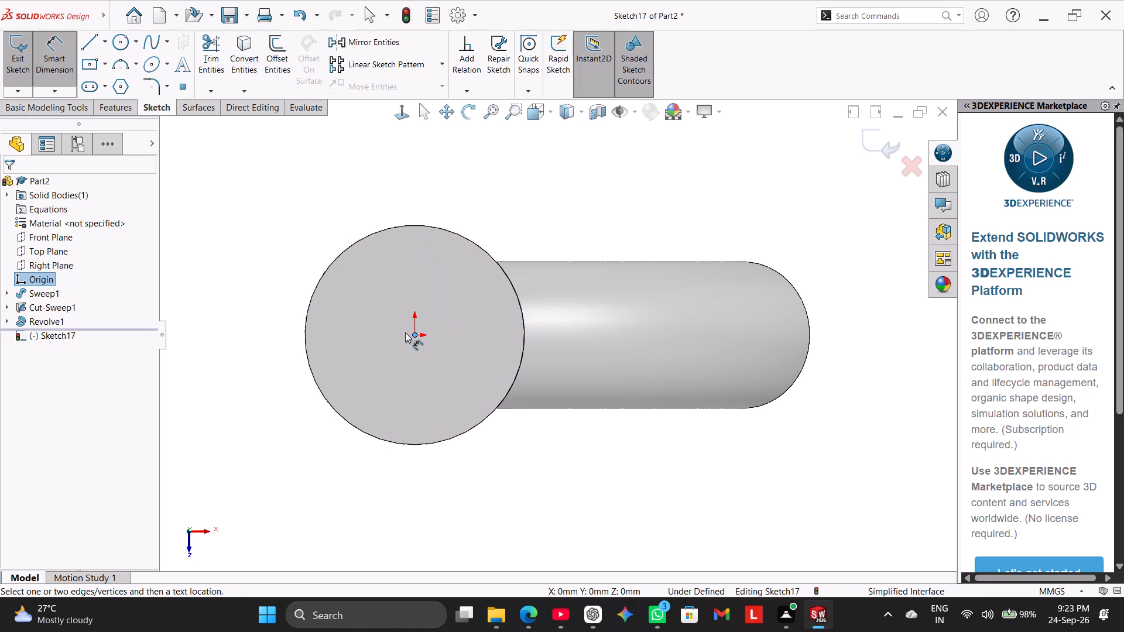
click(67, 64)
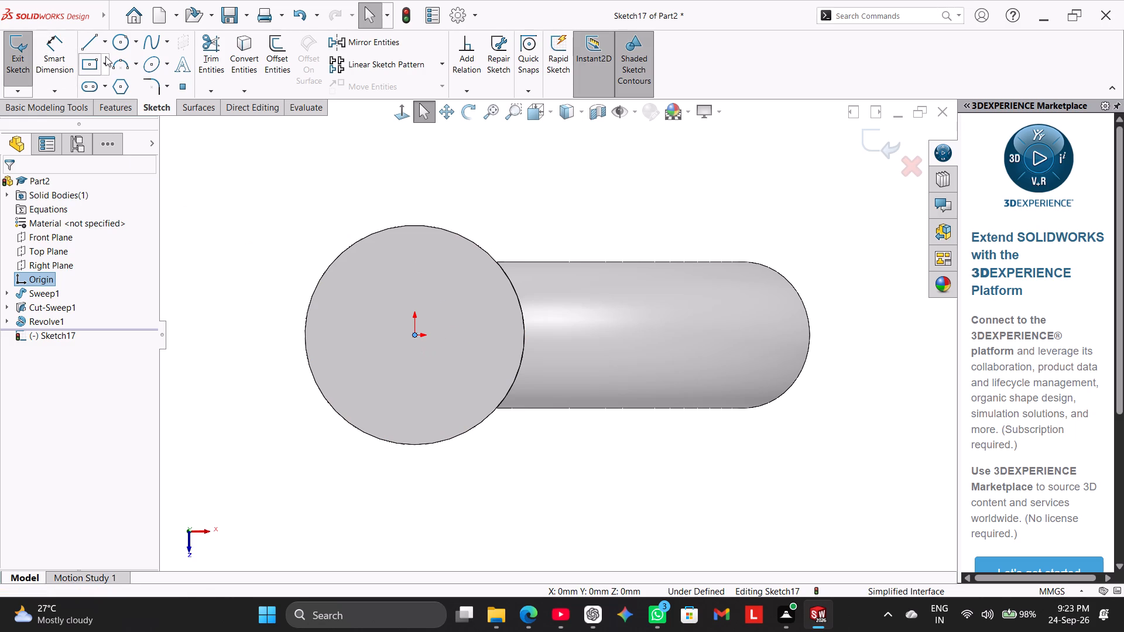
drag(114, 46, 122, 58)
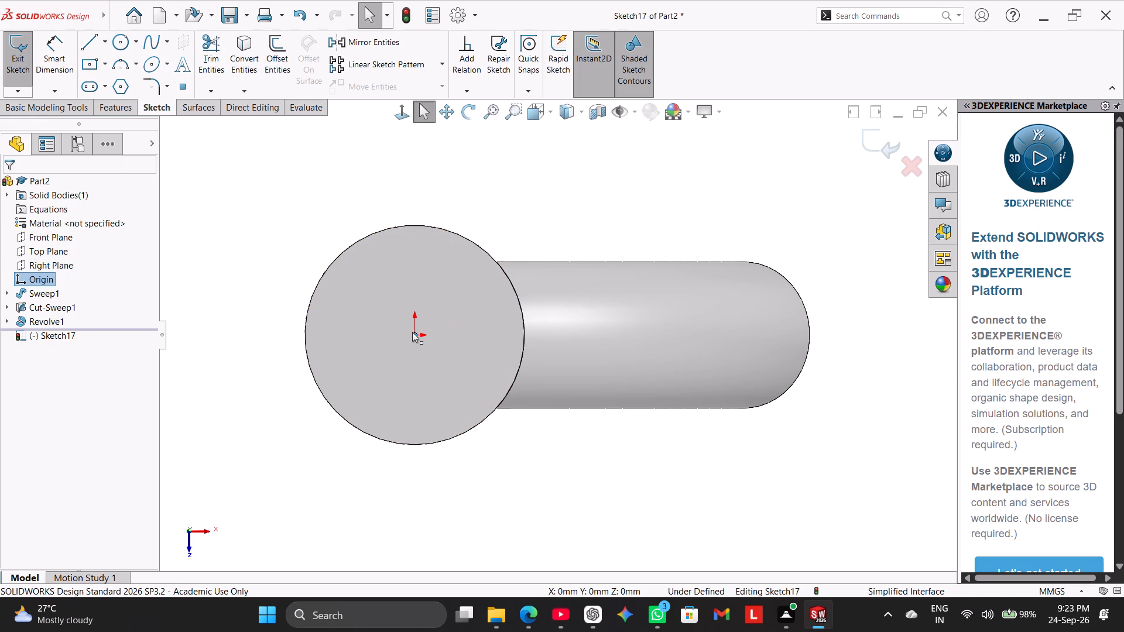
Sketch a circle centred on the origin with a radius of about 40 mm, extending beyond the top face's edge.
click(122, 40)
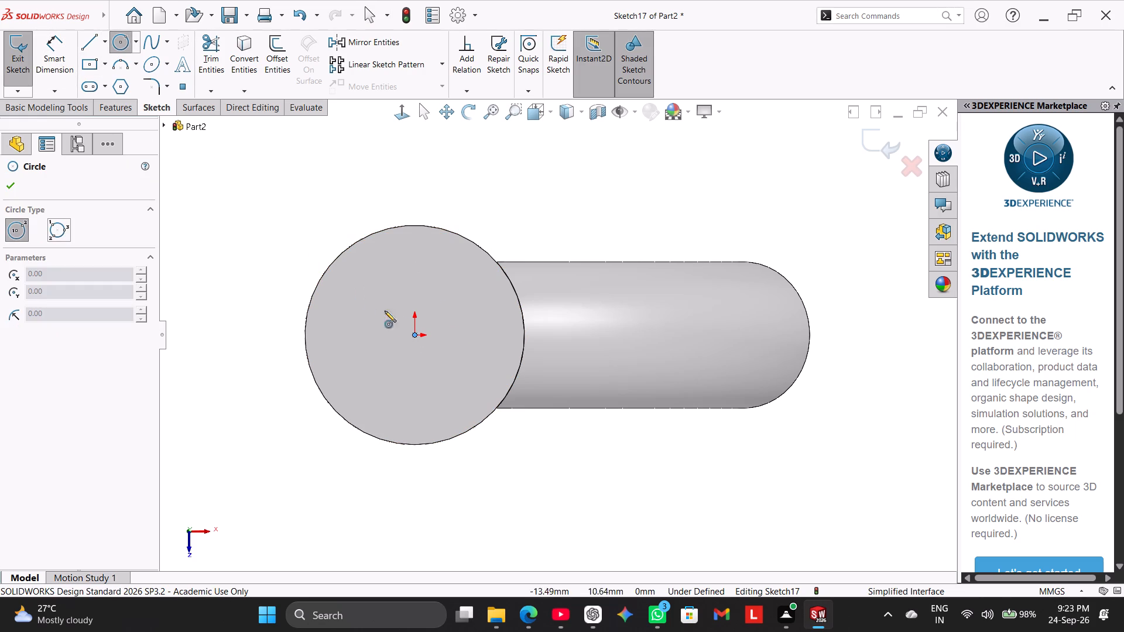
click(413, 336)
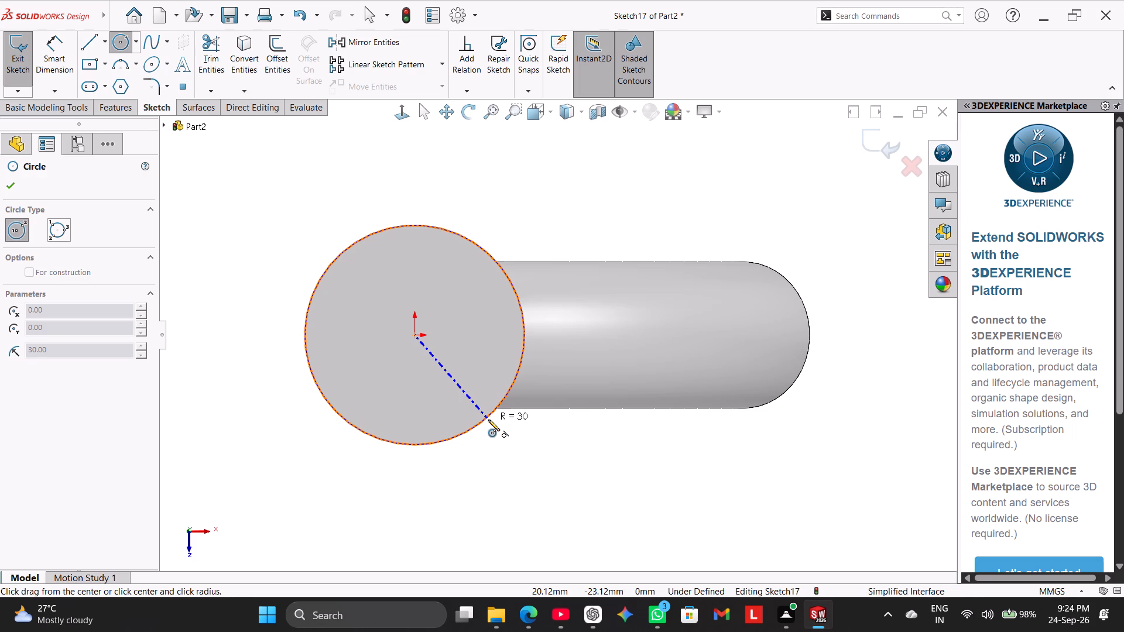
click(514, 441)
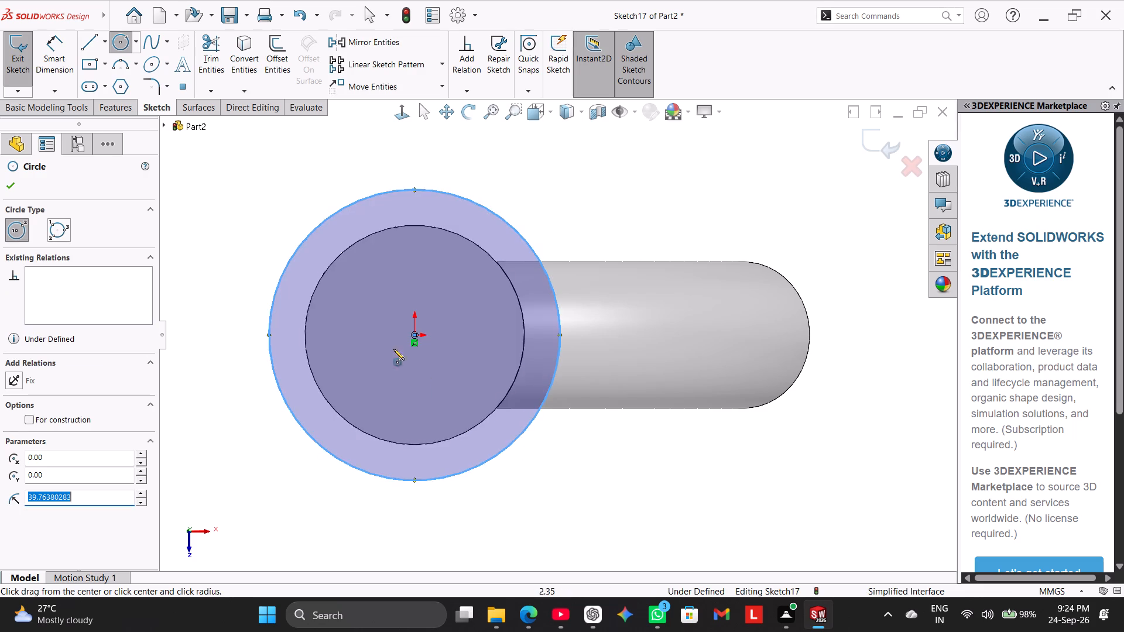
right_click(268, 212)
click(309, 220)
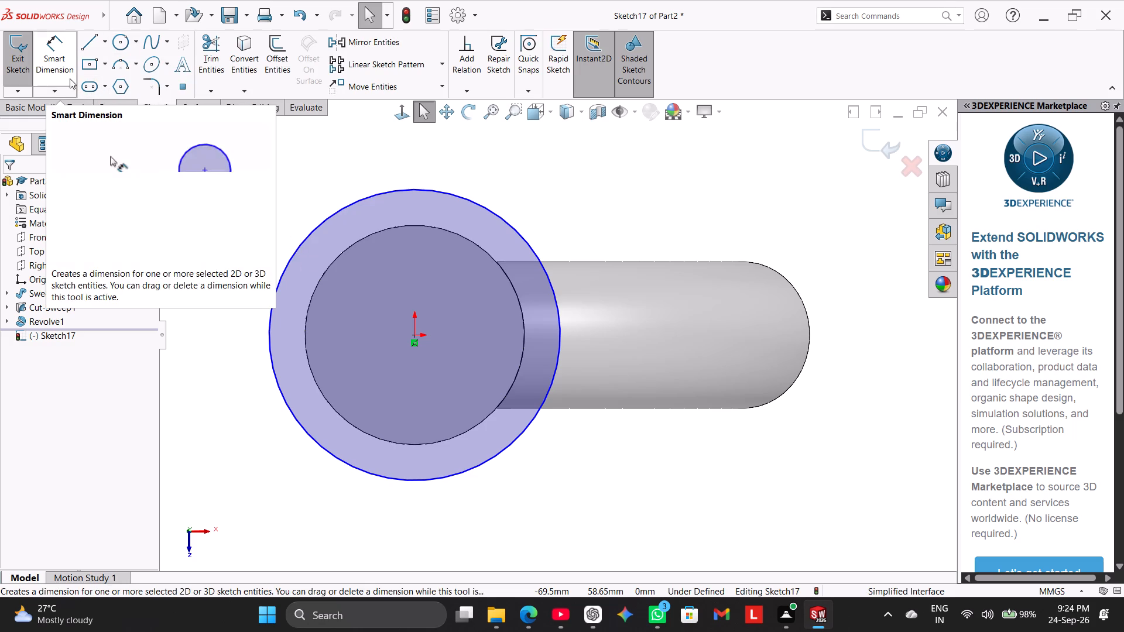
Dimension the circle's diameter as 70 mm and place the dimension text clear of the circle's upper -X side.
click(60, 57)
drag(324, 219, 317, 217)
click(270, 172)
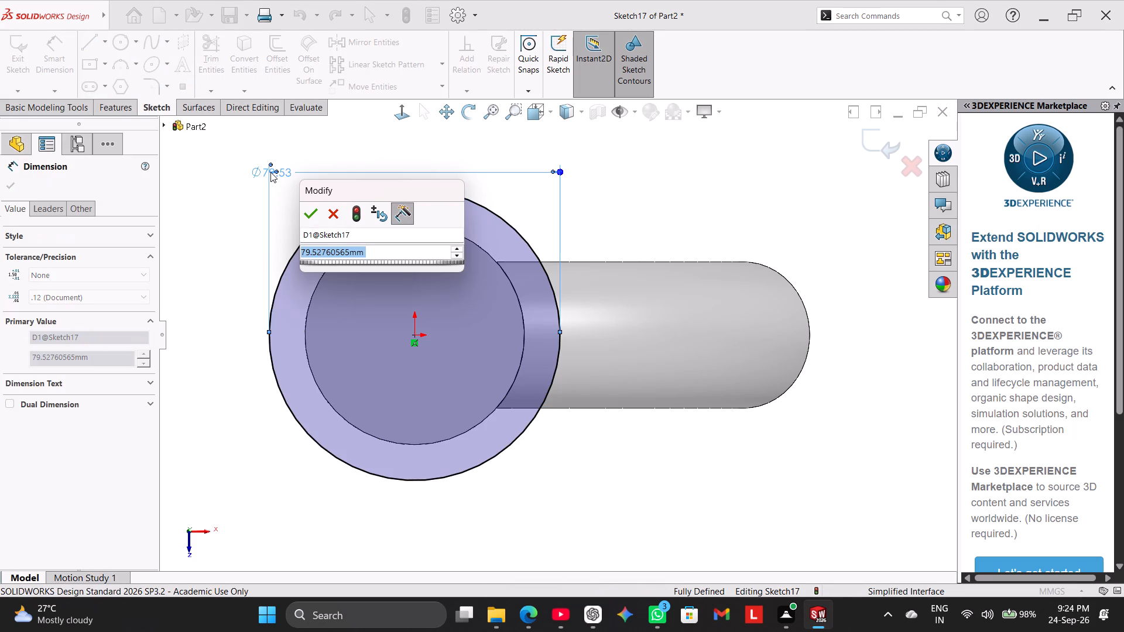
text(70)
key(Return)
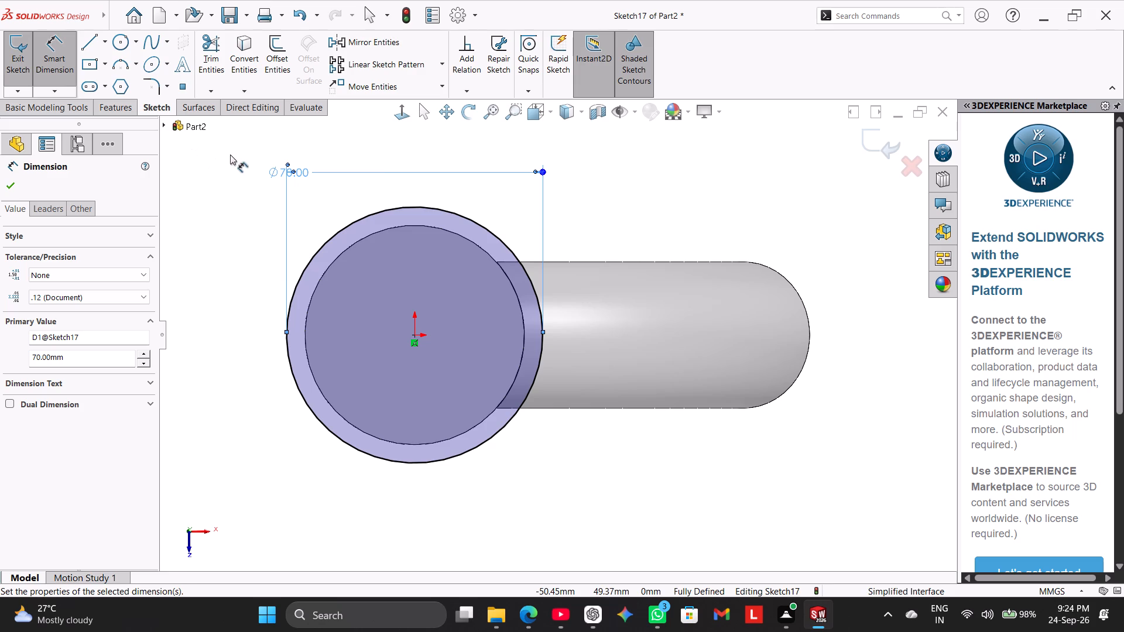
right_click(230, 154)
click(253, 188)
drag(290, 170, 221, 190)
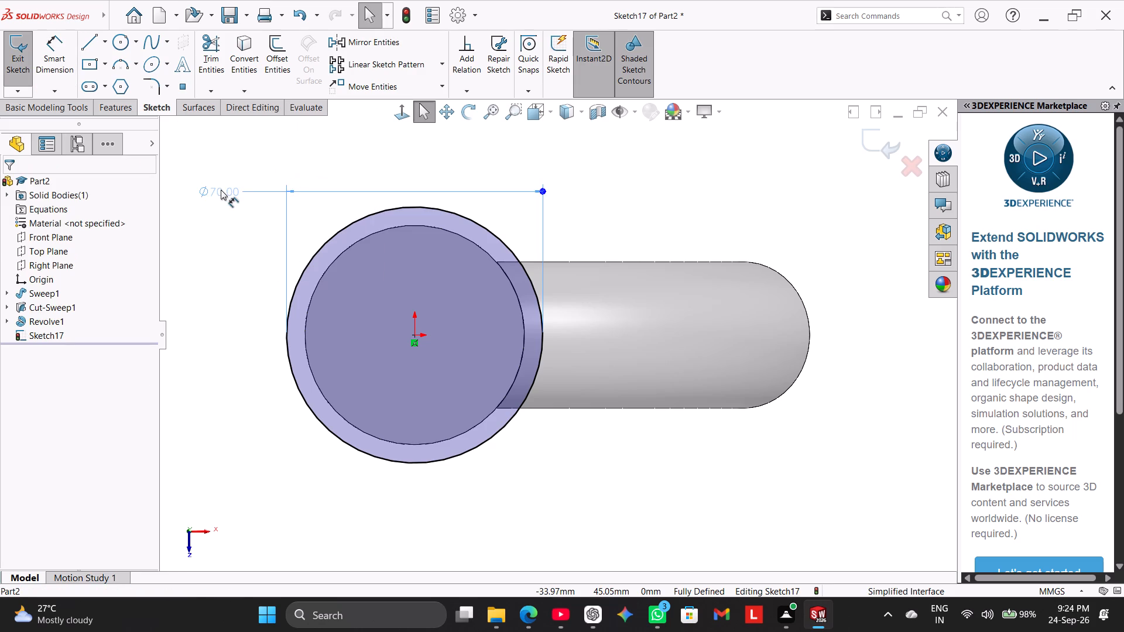
drag(221, 190, 232, 187)
click(226, 215)
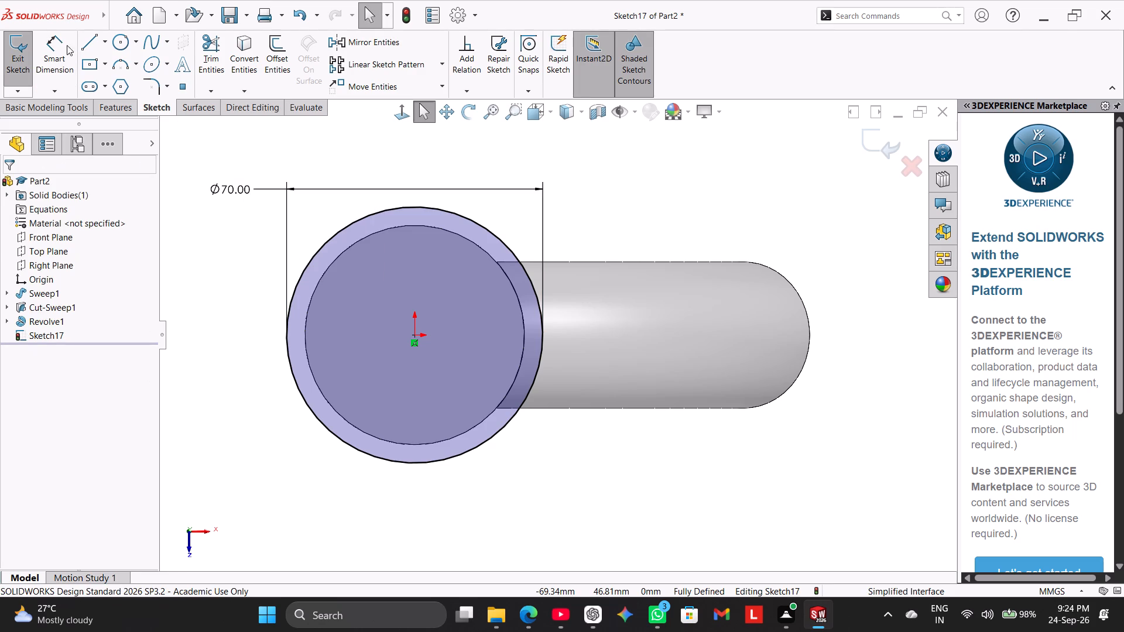
Extrude the 70 mm circle 10 mm upward from the top face as a blind boss with merged result.
click(122, 103)
click(21, 55)
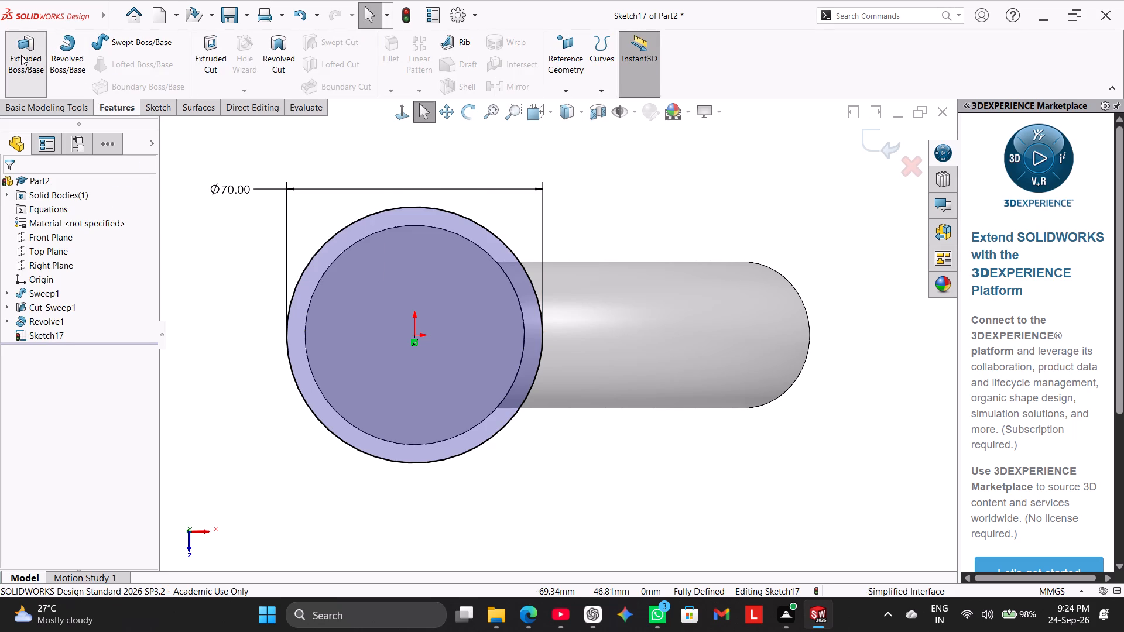
middle_drag(226, 348, 238, 270)
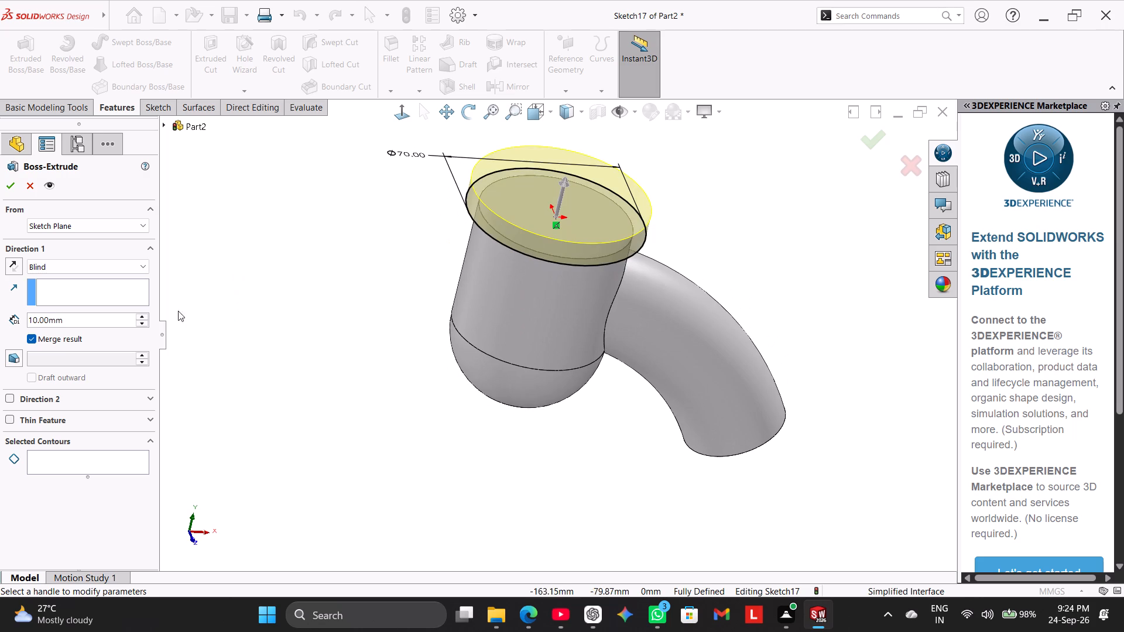
click(7, 187)
Open a new sketch on the Front Plane.
right_drag(261, 322, 306, 275)
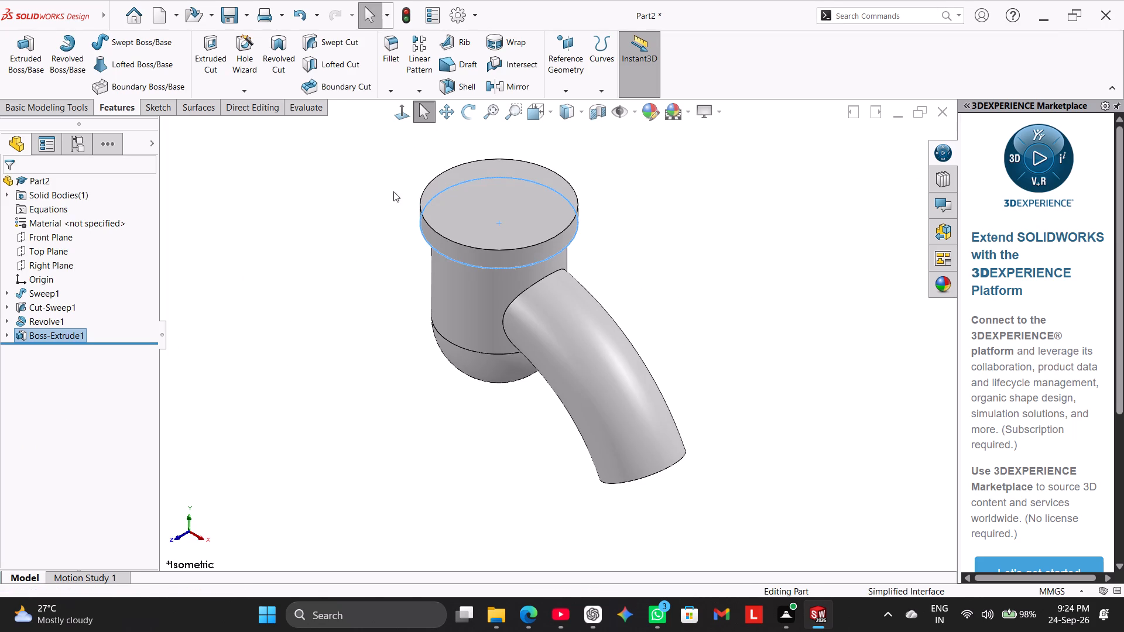
click(395, 114)
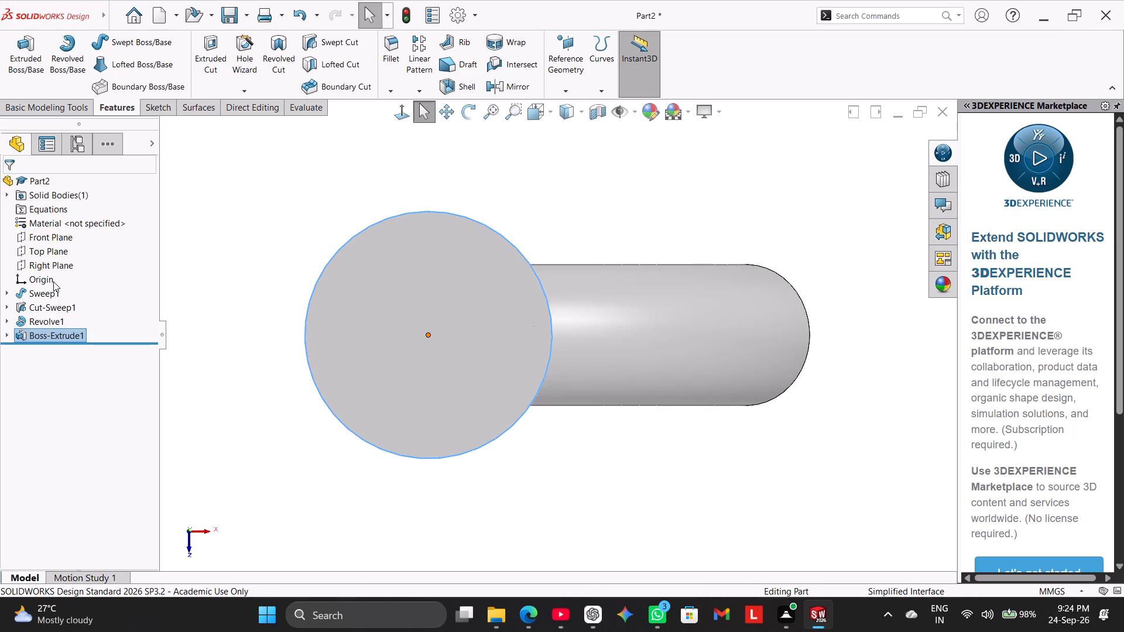
click(49, 236)
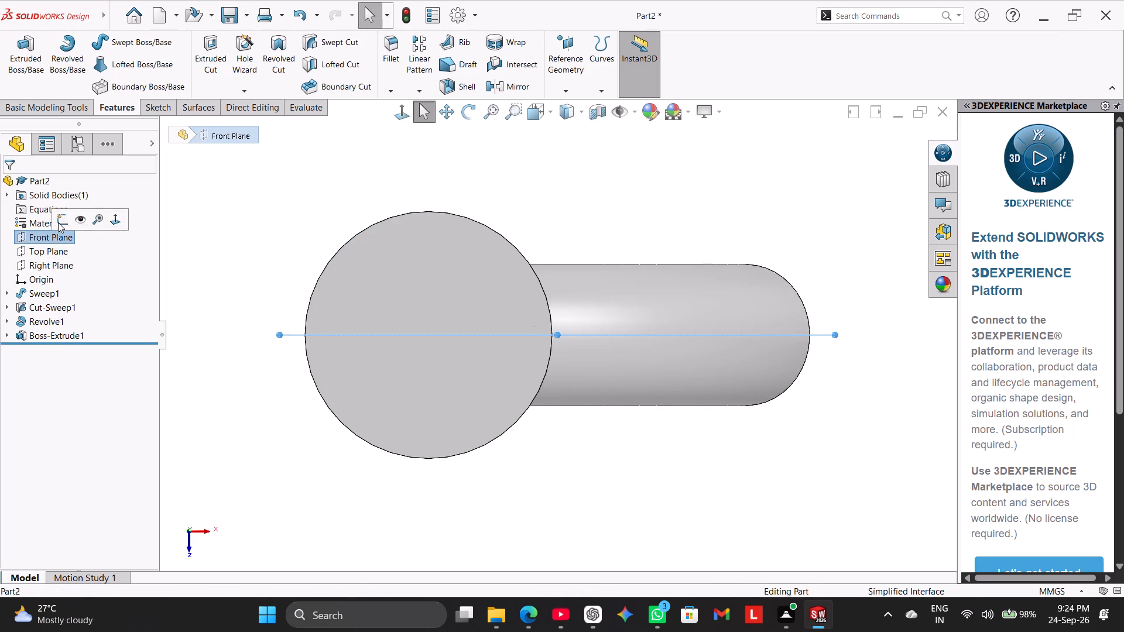
click(58, 222)
click(187, 349)
scroll(248, 345, up, 1)
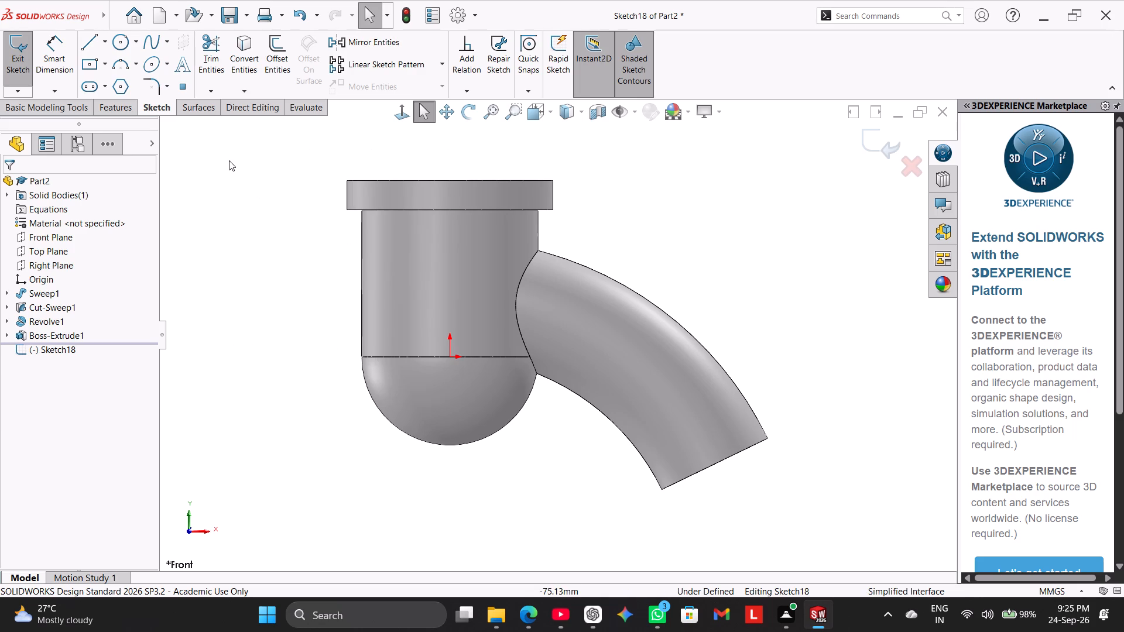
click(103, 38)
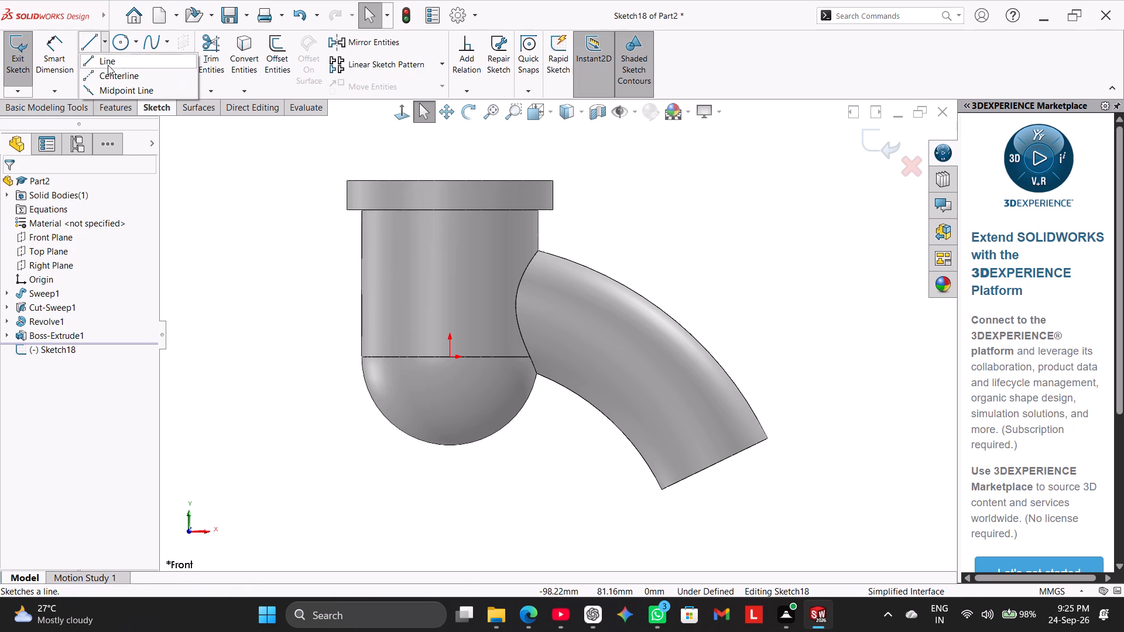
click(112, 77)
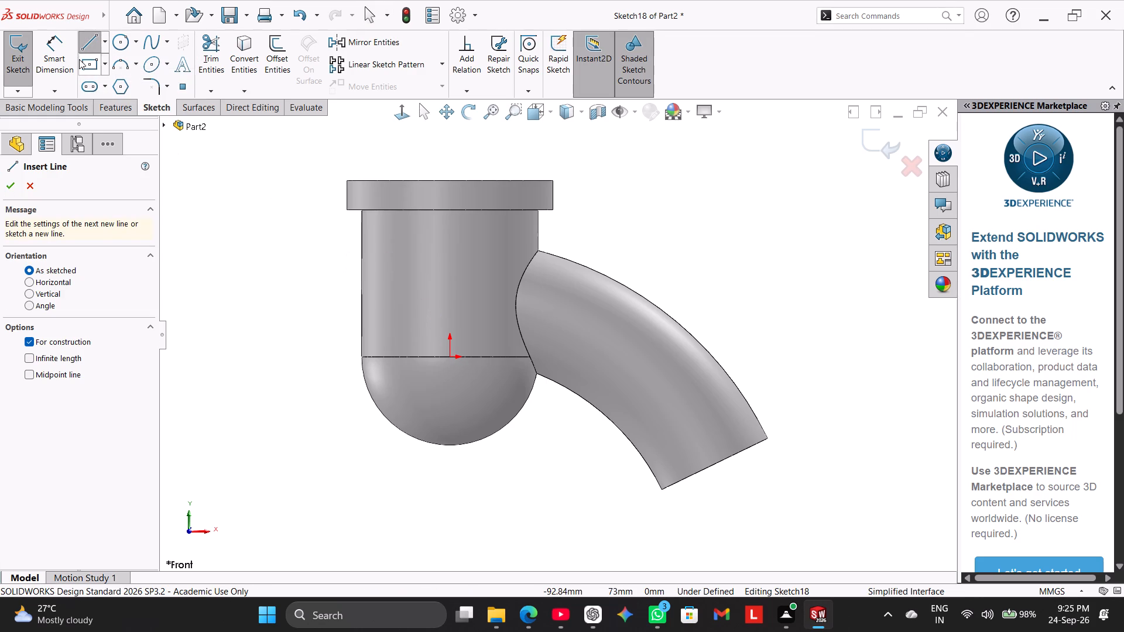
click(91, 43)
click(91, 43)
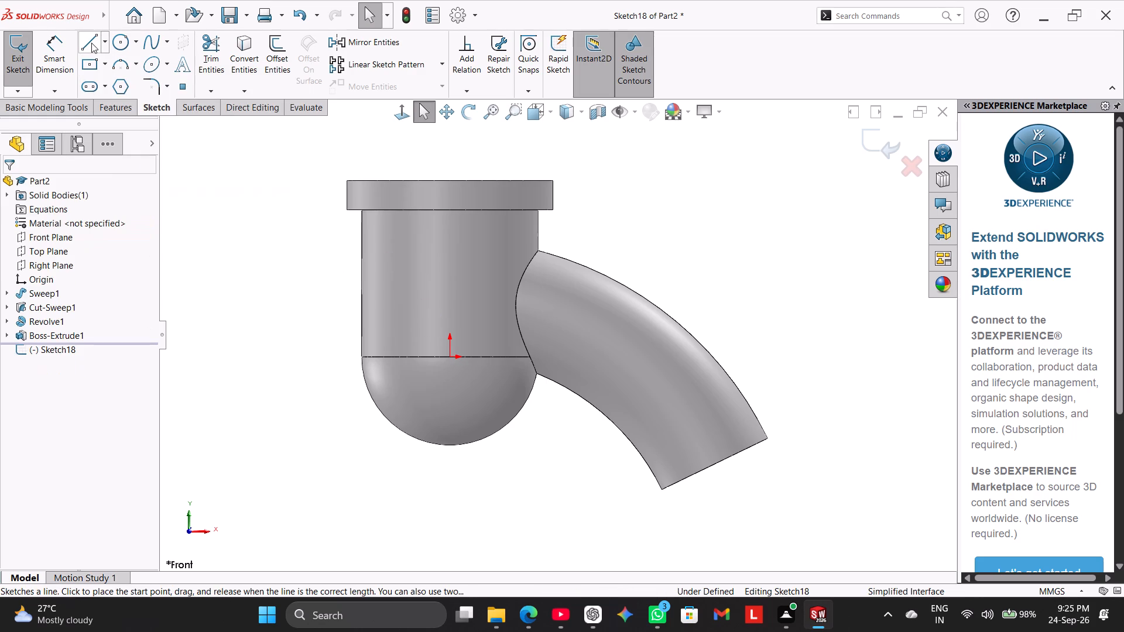
Sketch a line about 124 mm long from the origin in the -X direction, past the revolved body, and make it horizontal.
click(96, 41)
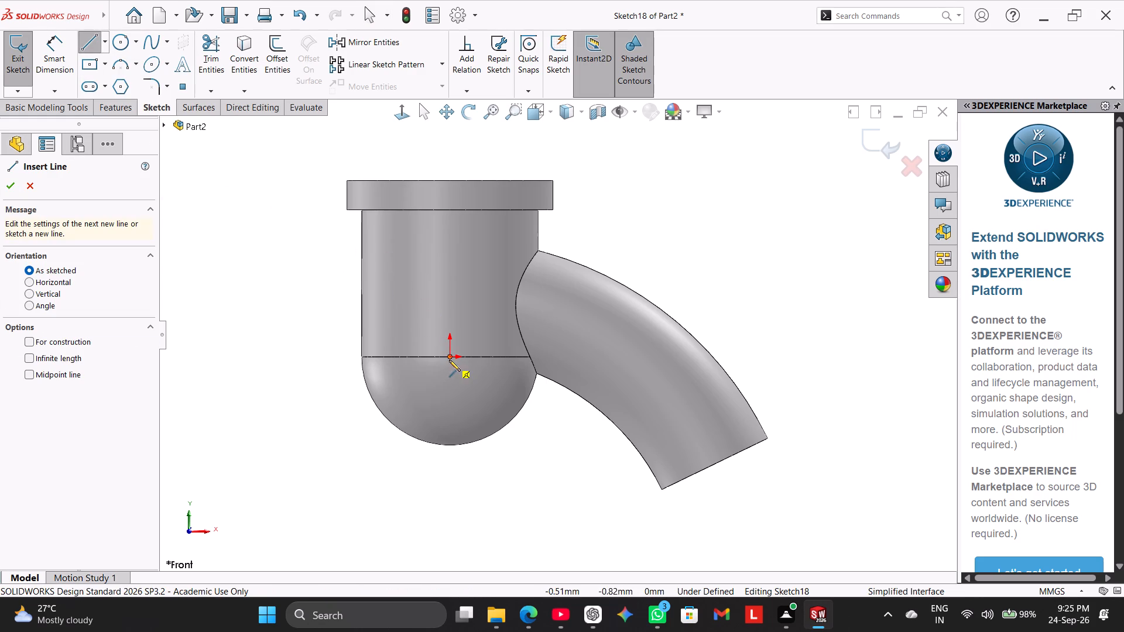
click(449, 356)
scroll(224, 361, up, 2)
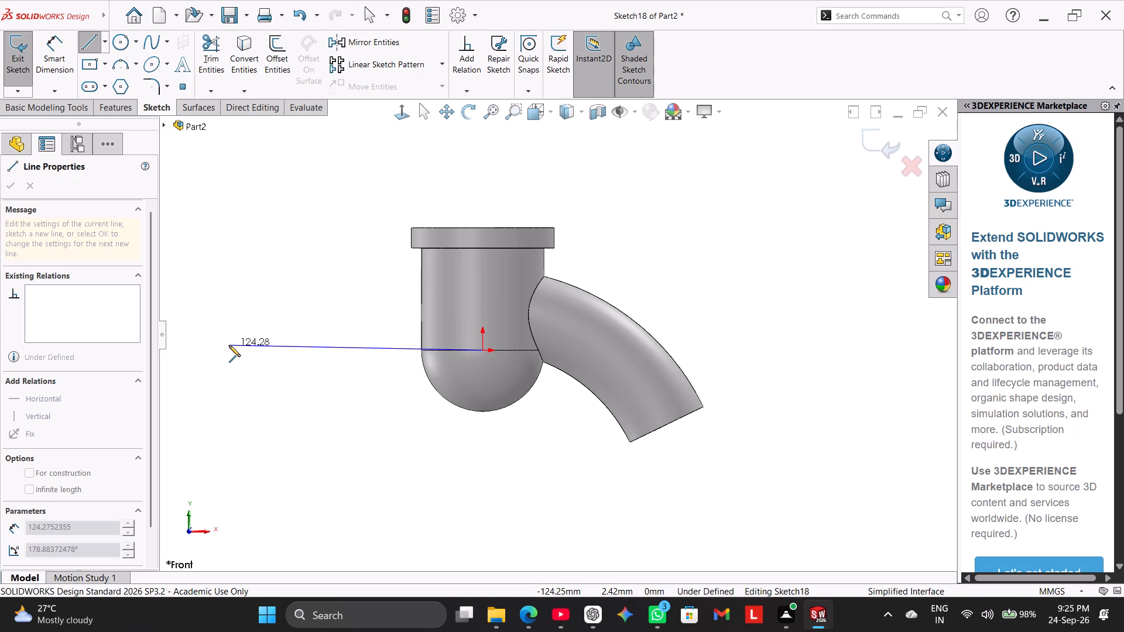
click(229, 345)
right_click(239, 270)
click(248, 274)
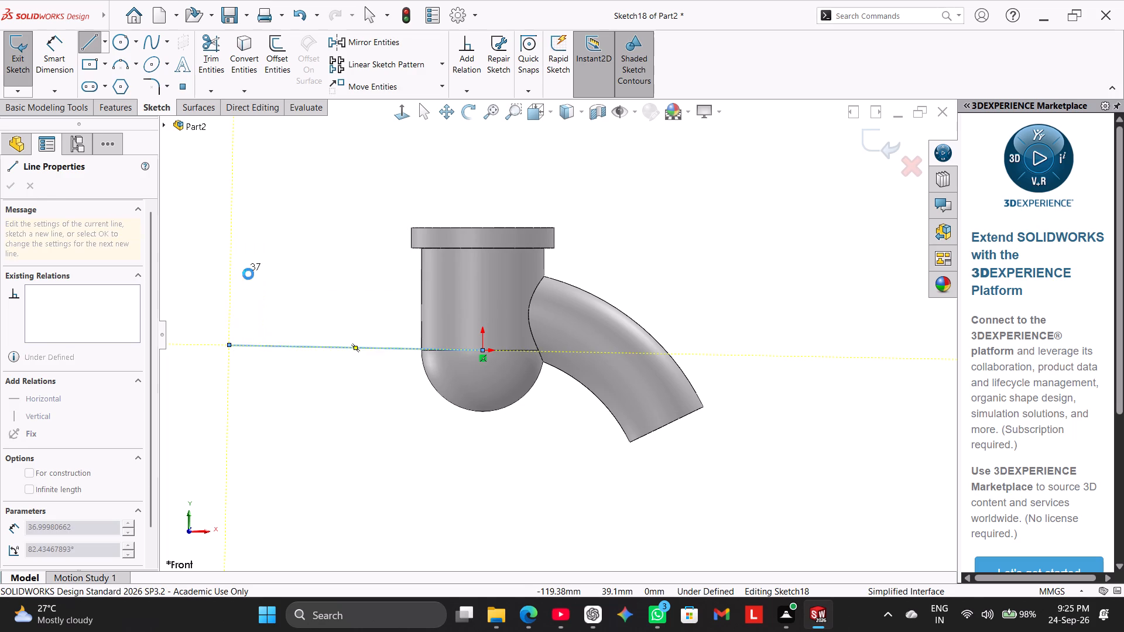
right_click(280, 348)
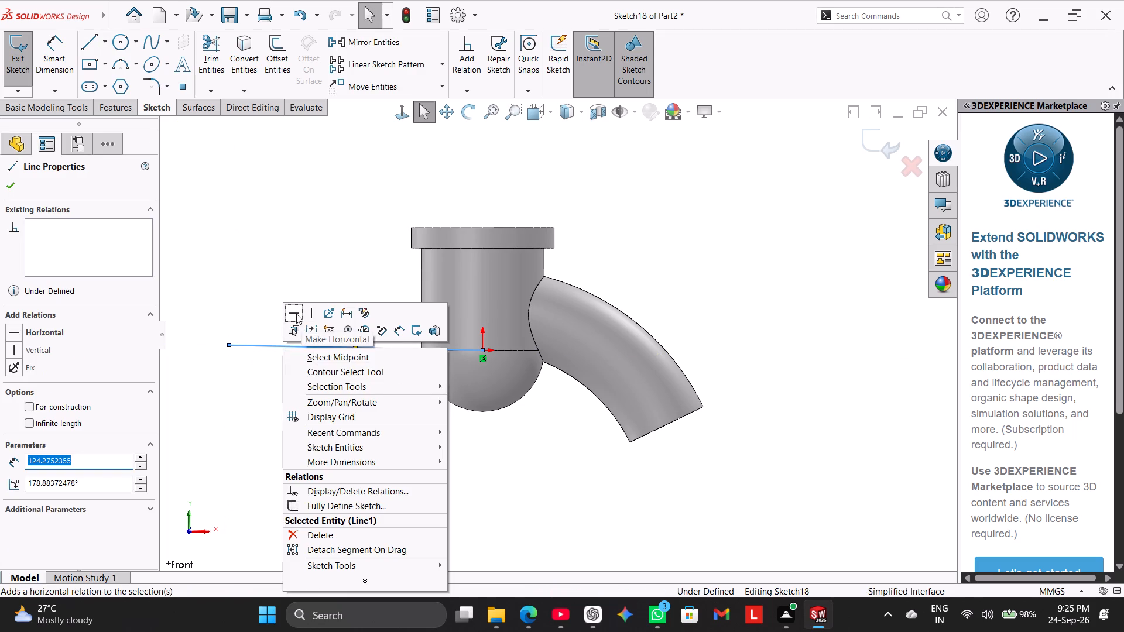
click(296, 314)
click(277, 307)
Dimension the horizontal line's length as 130 mm, with the dimension text placed below the line.
click(60, 60)
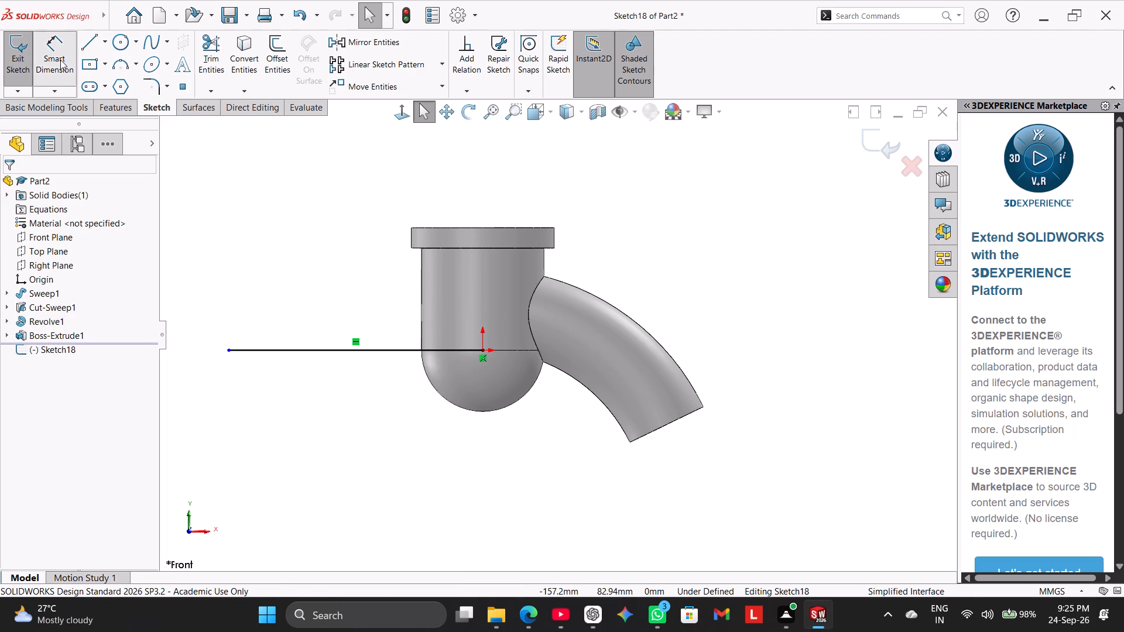
click(378, 351)
click(381, 434)
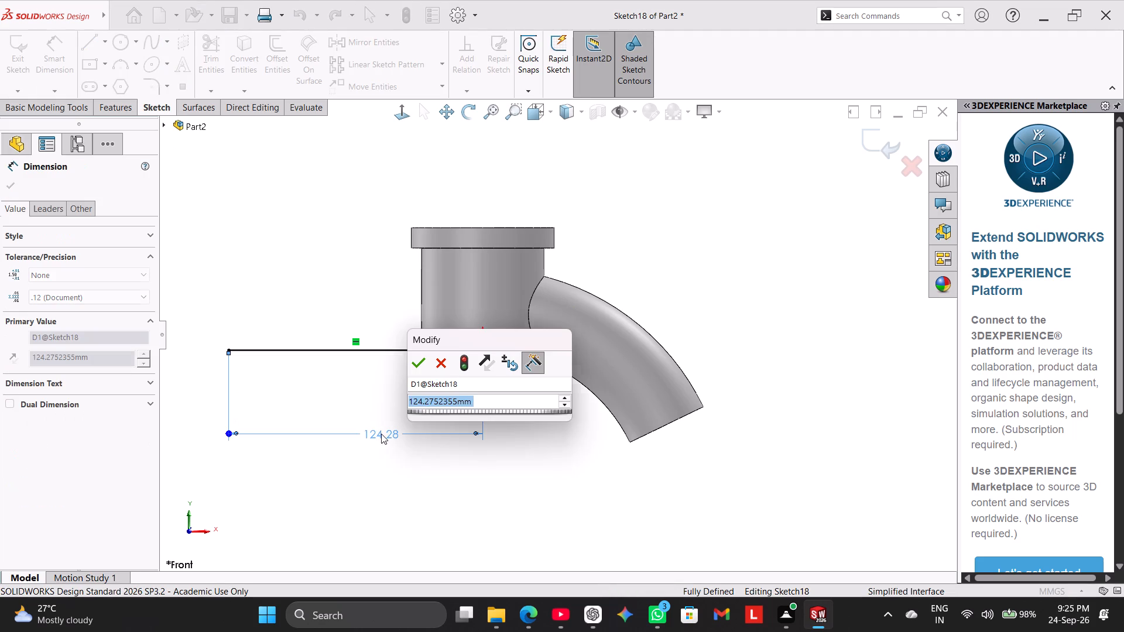
text(130)
key(Return)
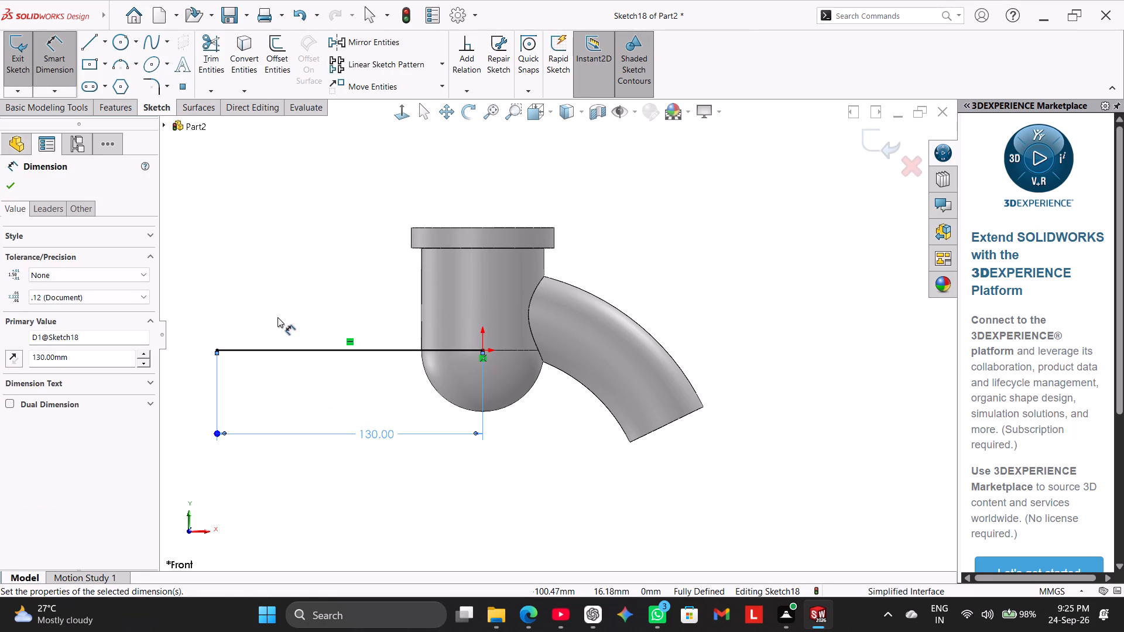
right_click(278, 263)
click(314, 298)
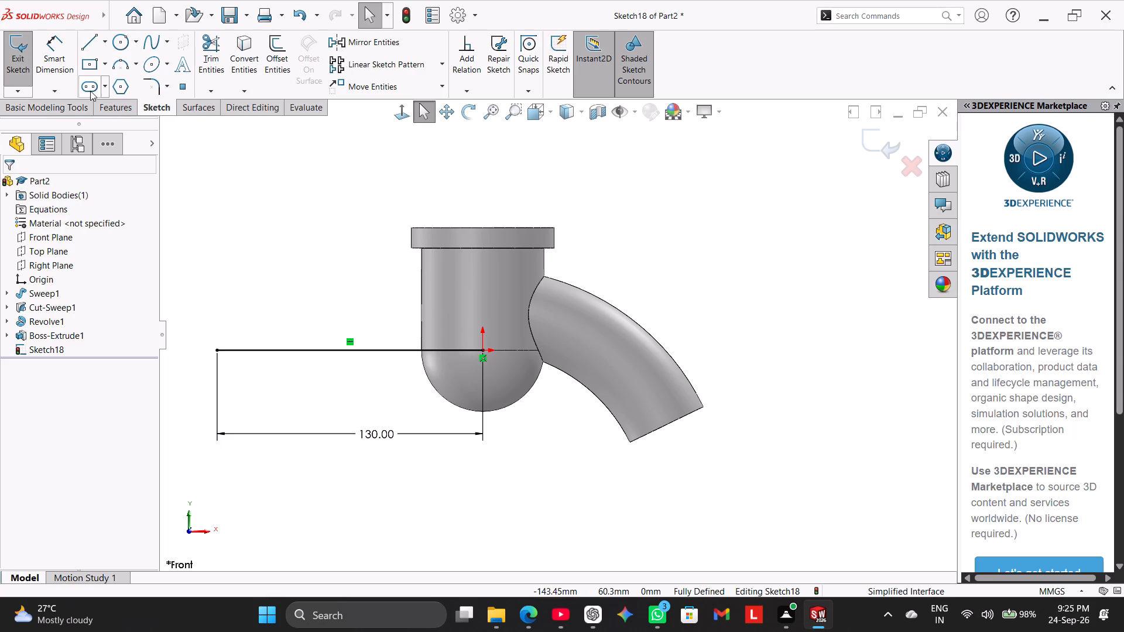
Sweep a circular profile with a 40 mm diameter along the 130 mm horizontal line.
click(110, 109)
click(114, 48)
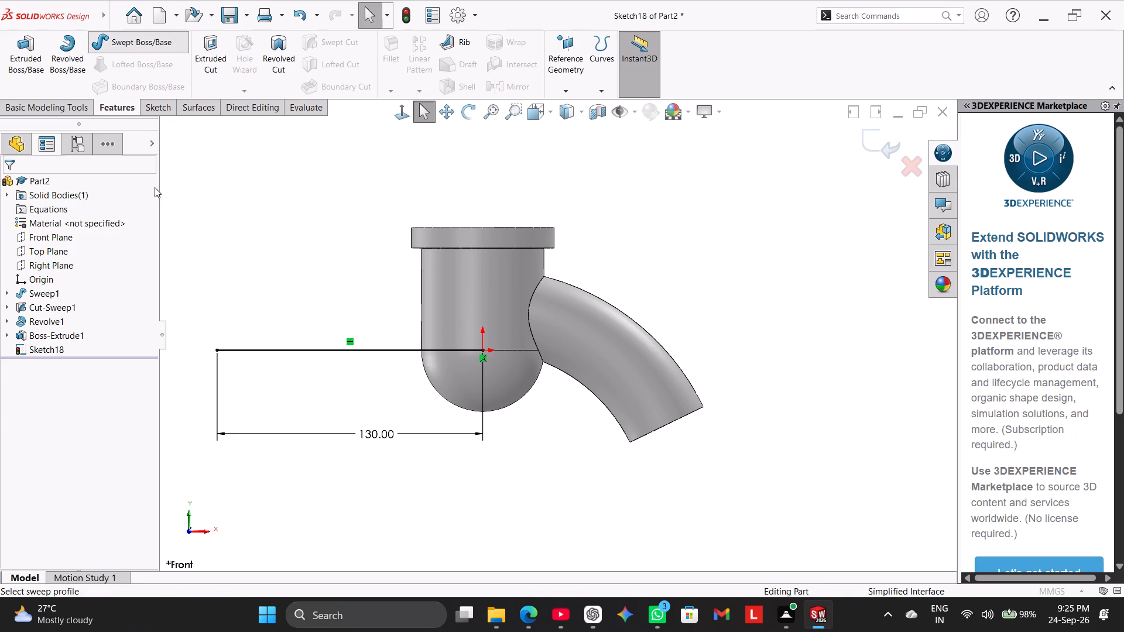
click(66, 240)
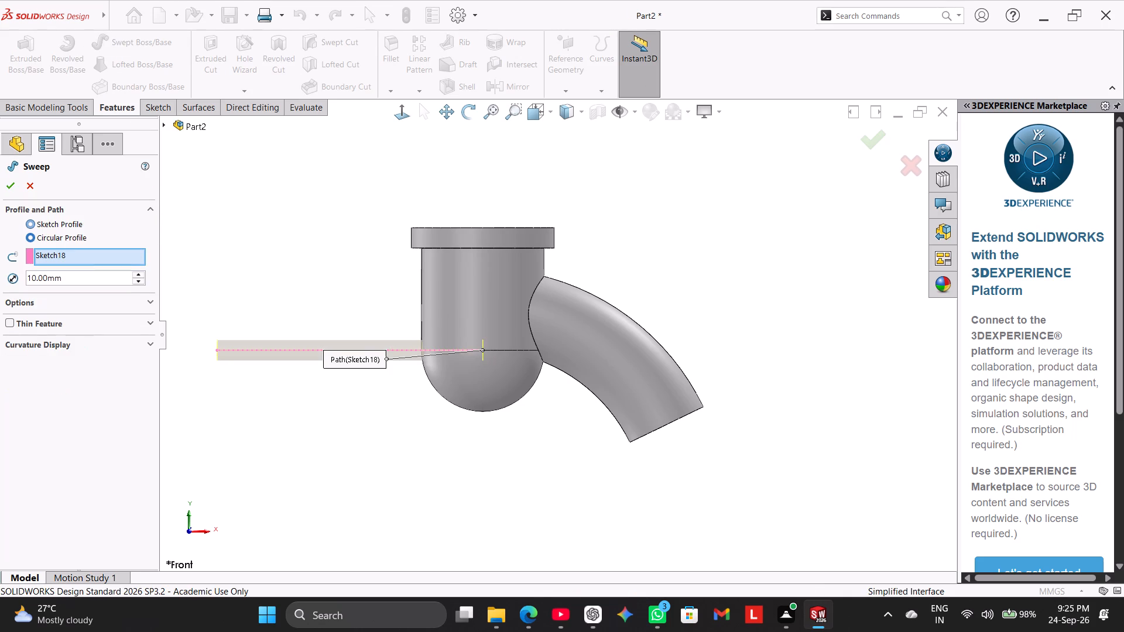
double_click(100, 281)
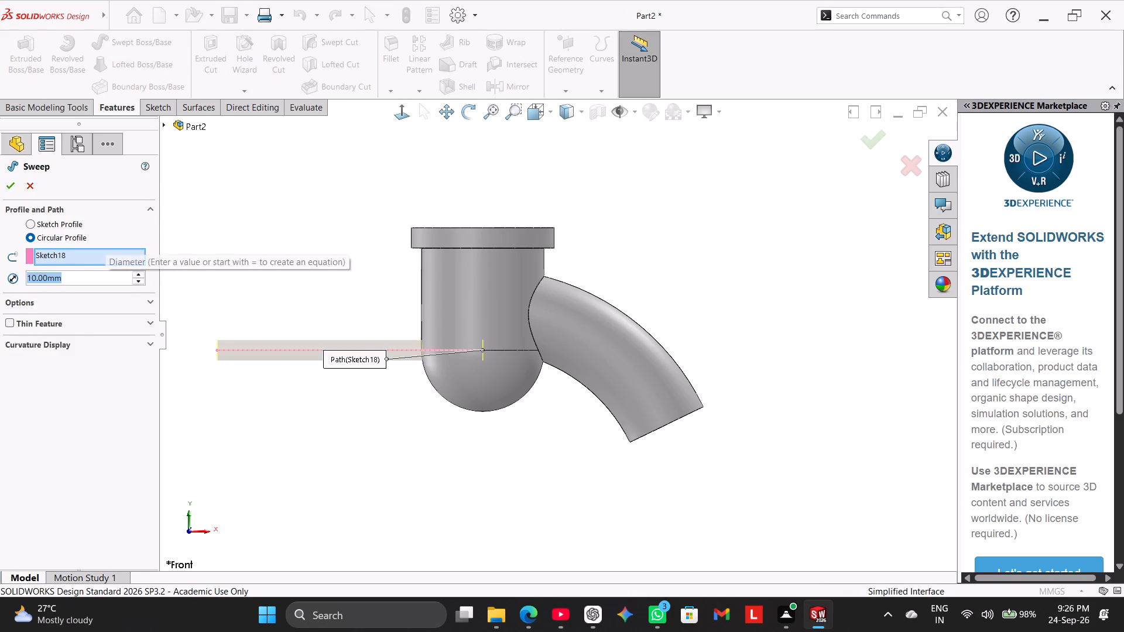
text(40)
key(Return)
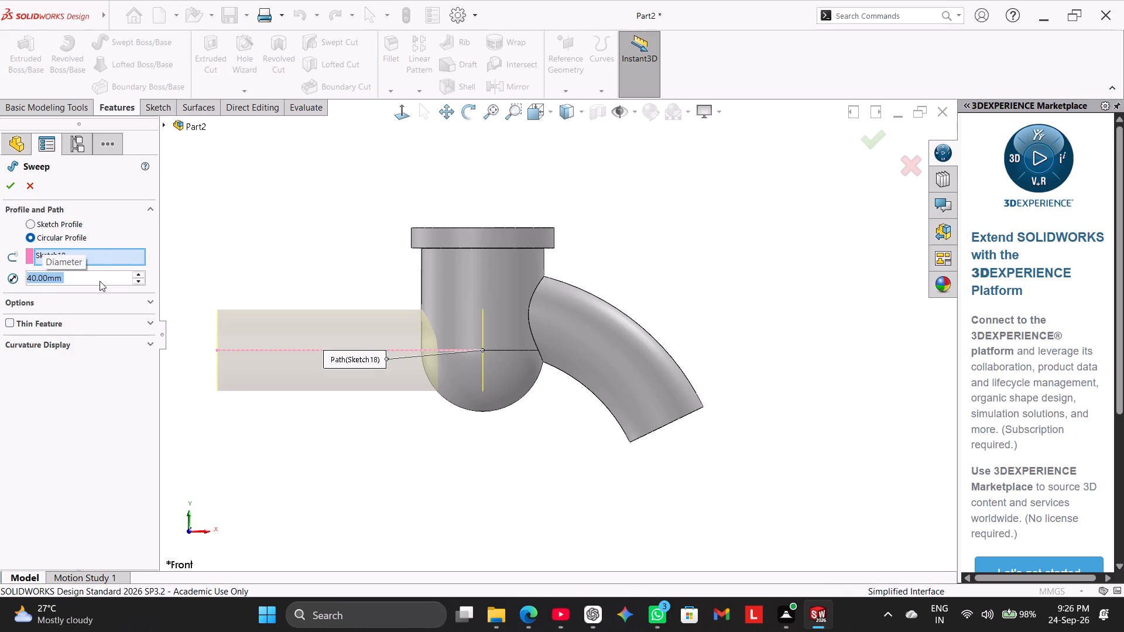
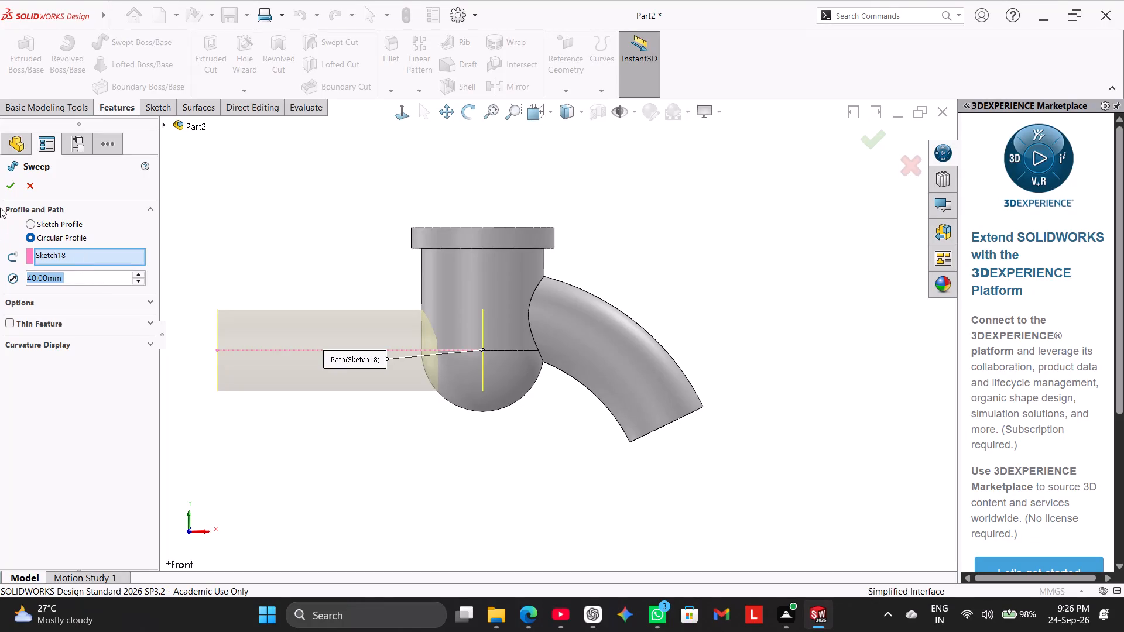
Complete the 40 mm circular-profile sweep along the 130 mm horizontal line.
click(15, 181)
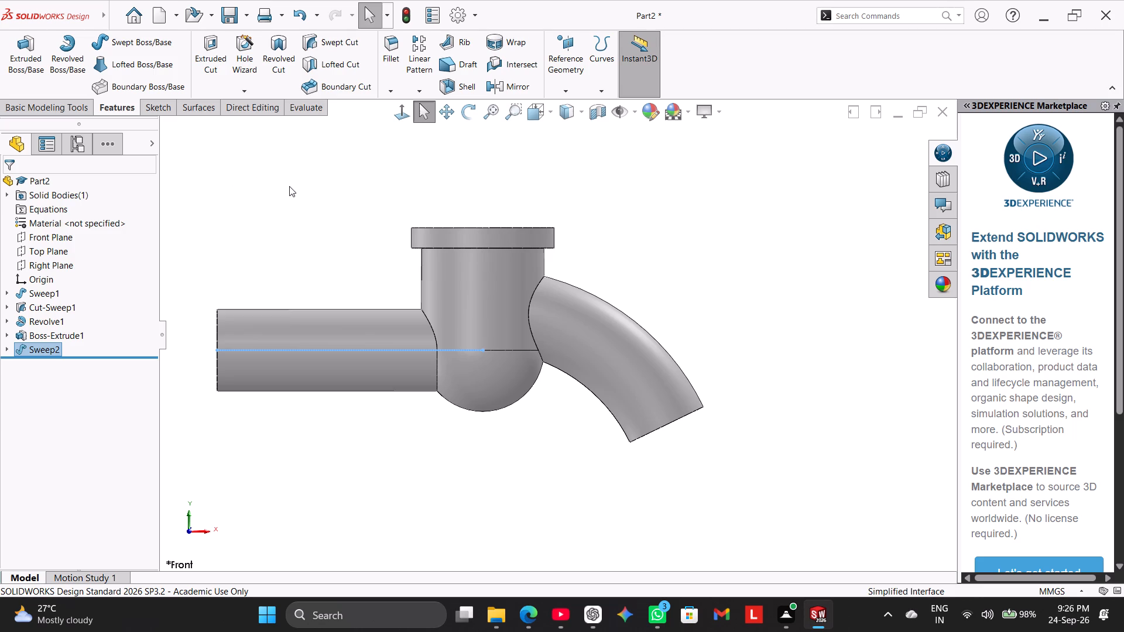
Cut a 32 mm diameter circular-profile sweep along the horizontal pipe's path sketch to hollow the pipe.
middle_drag(292, 189, 309, 235)
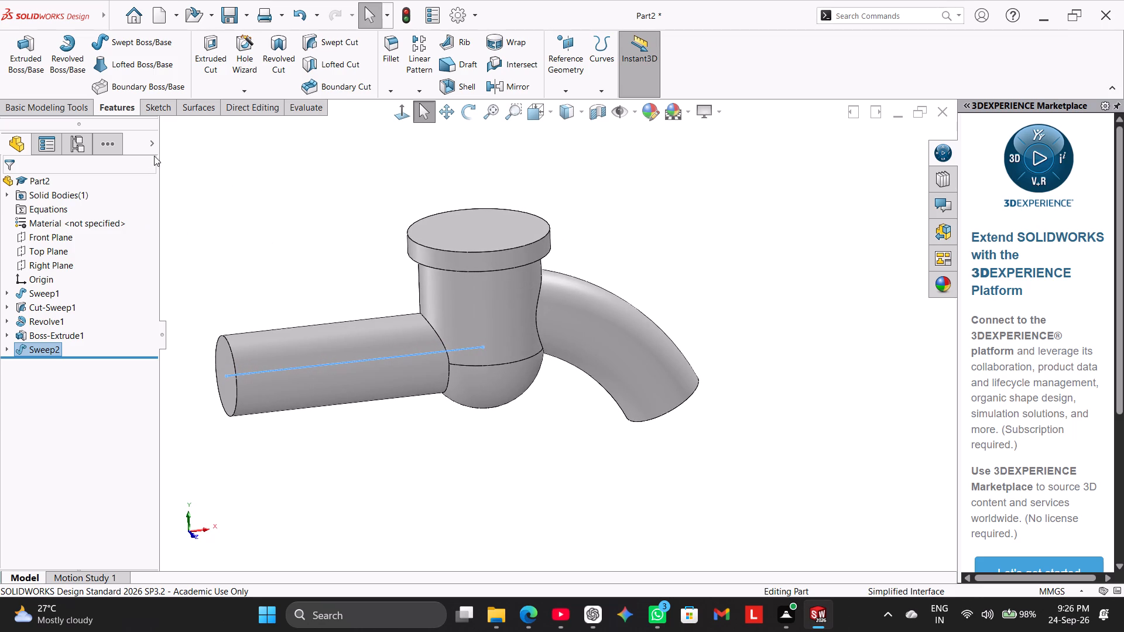
click(337, 41)
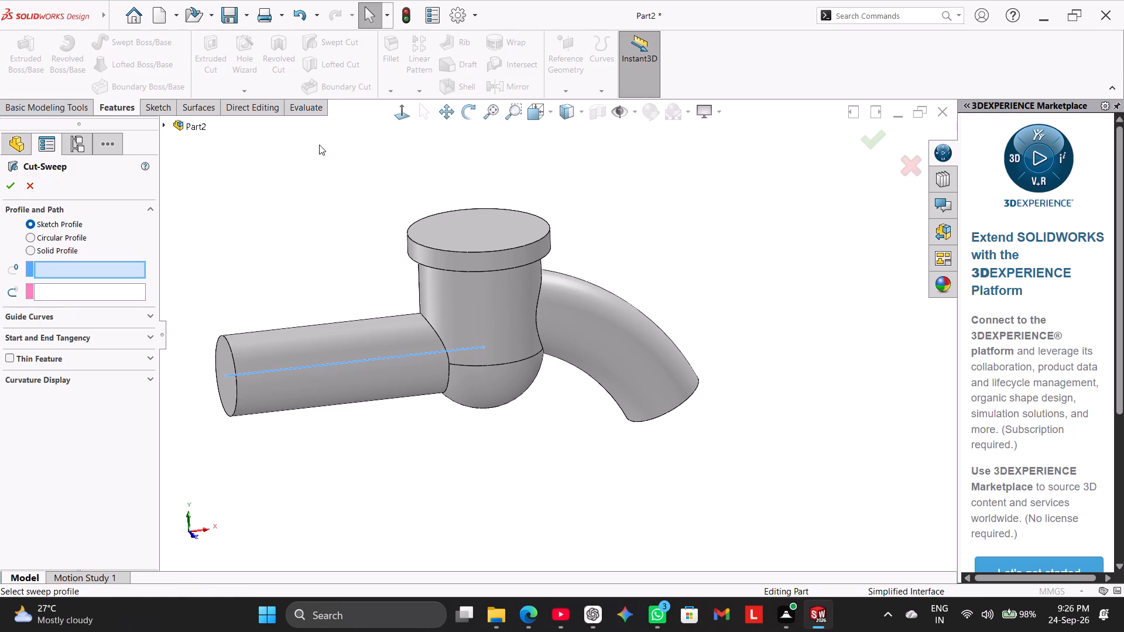
click(61, 238)
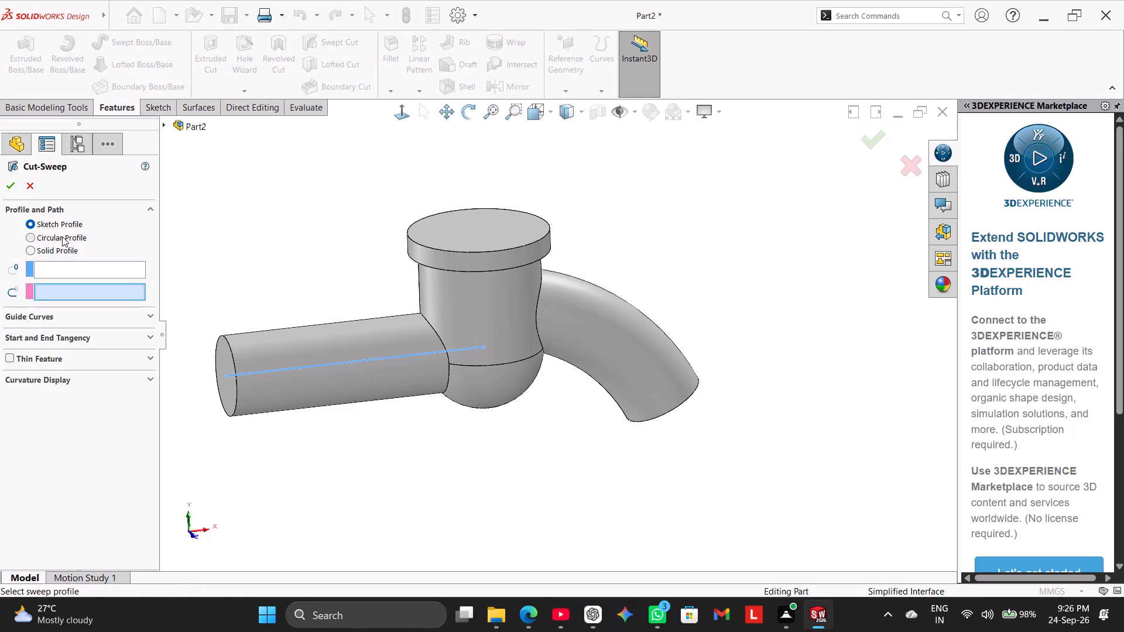
click(168, 126)
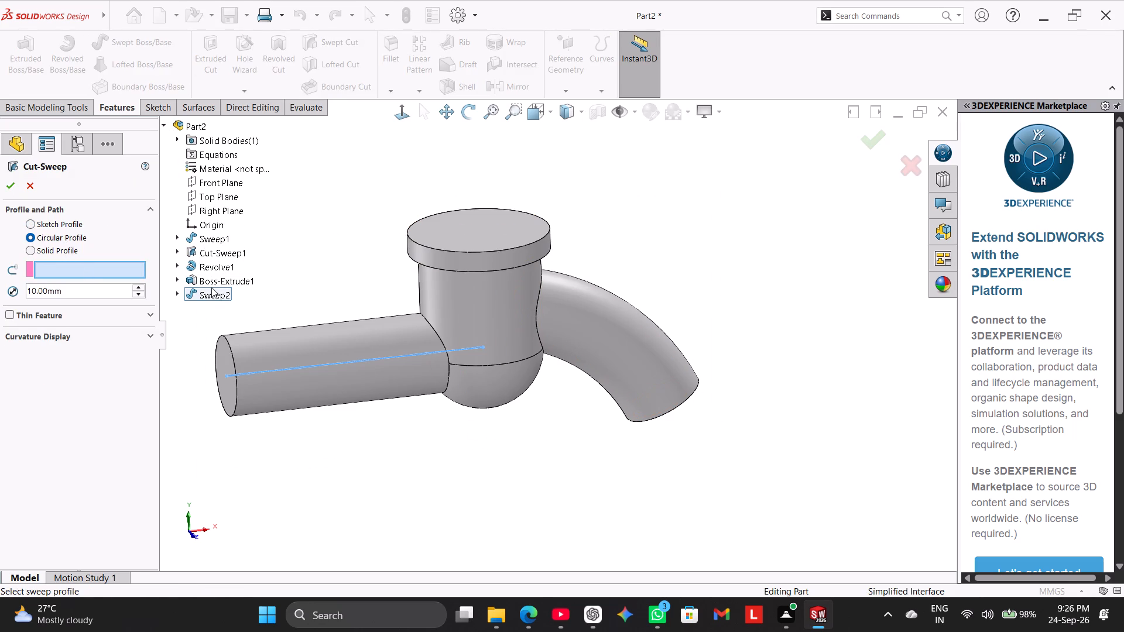
click(180, 294)
click(210, 304)
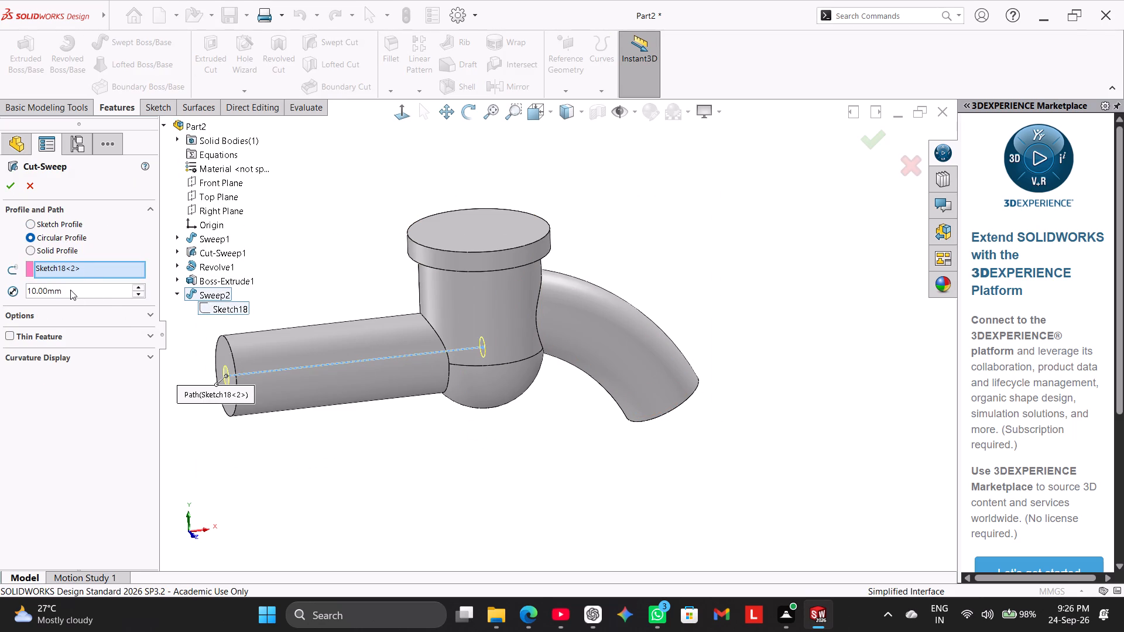
double_click(71, 293)
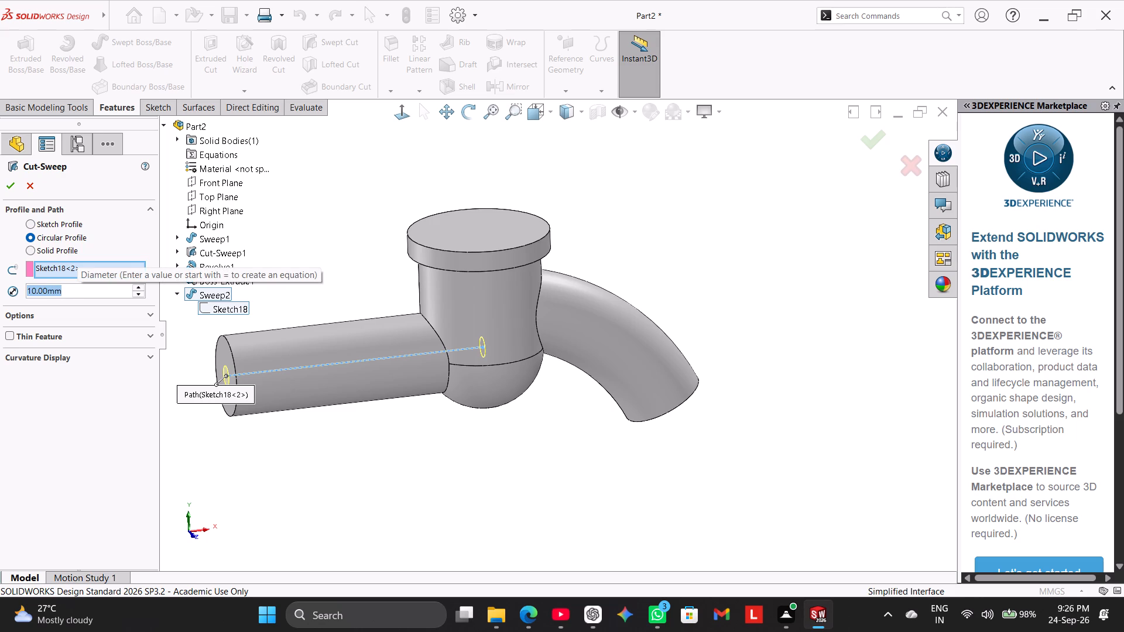
text(32)
key(Return)
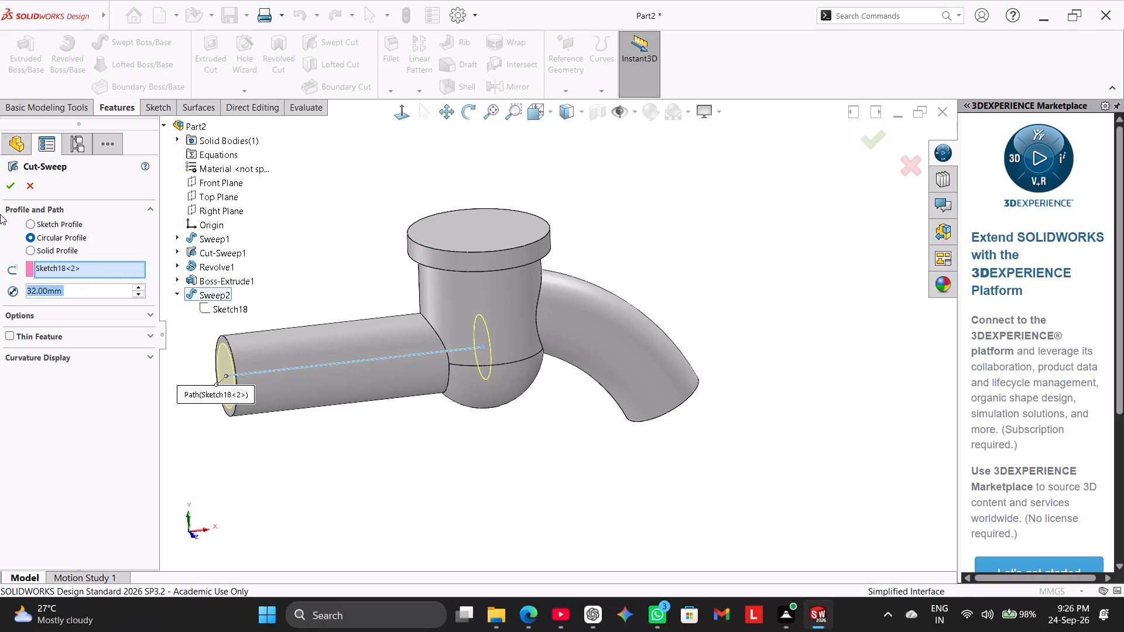
click(13, 187)
Inspect the hollowed pipes and their junction with the revolved body, using a temporary section view on the Front Plane.
middle_drag(284, 274, 300, 267)
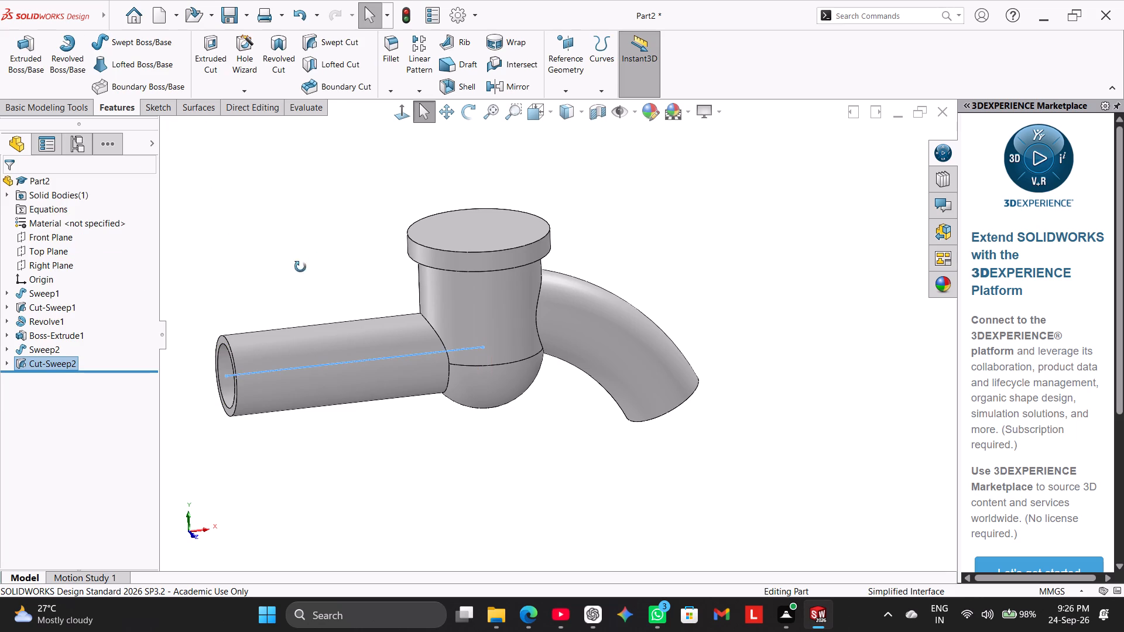
middle_drag(300, 267, 271, 277)
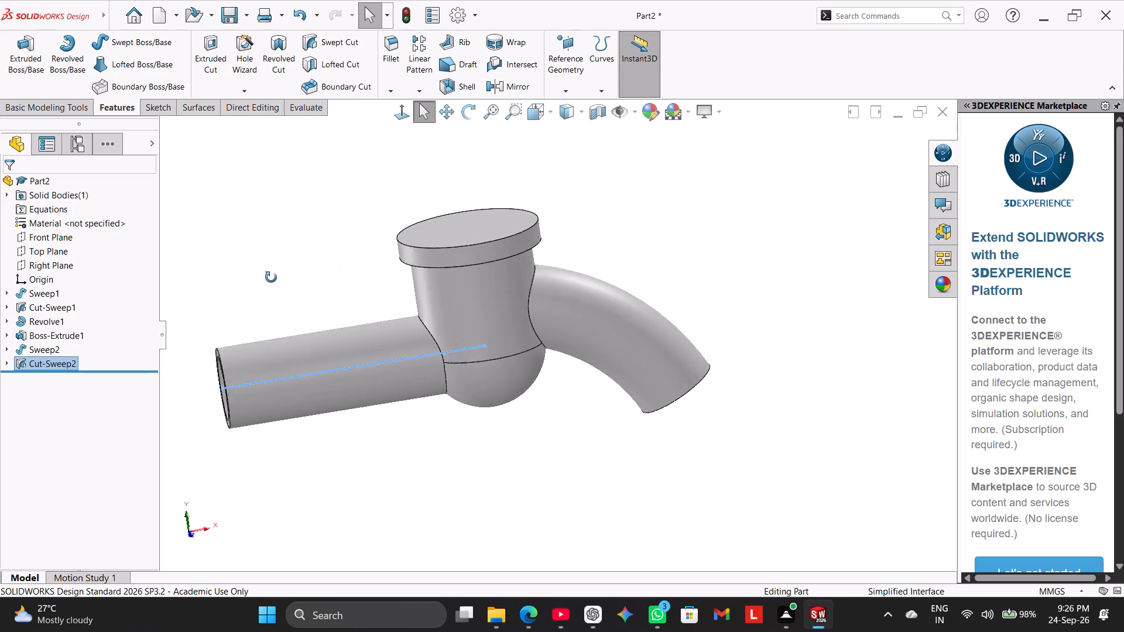
middle_drag(271, 277, 149, 246)
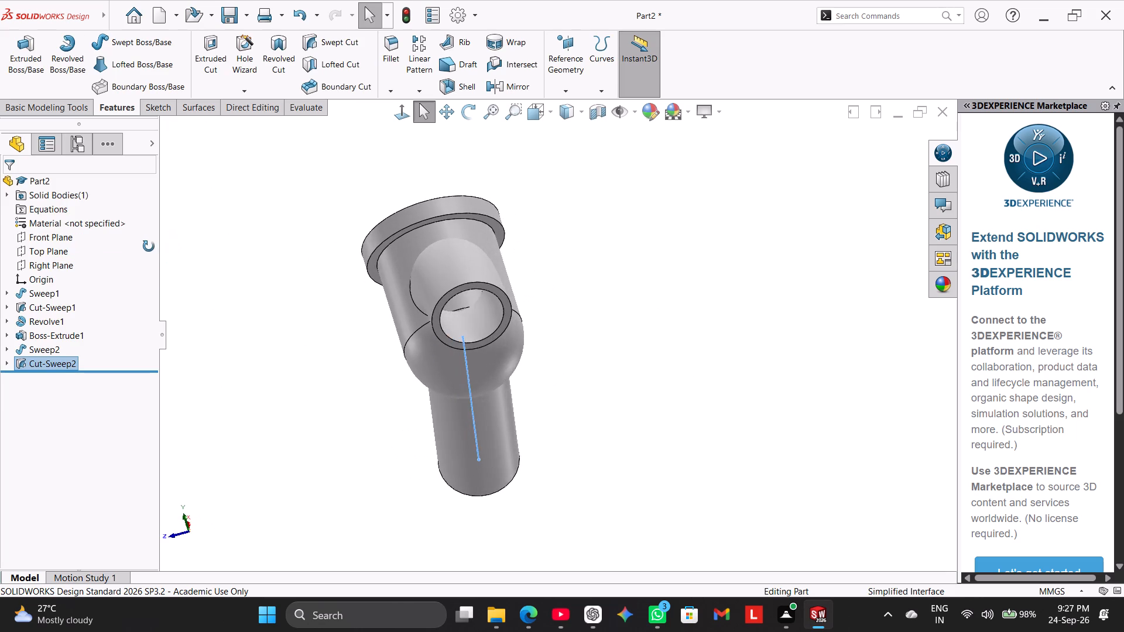
middle_drag(149, 246, 197, 242)
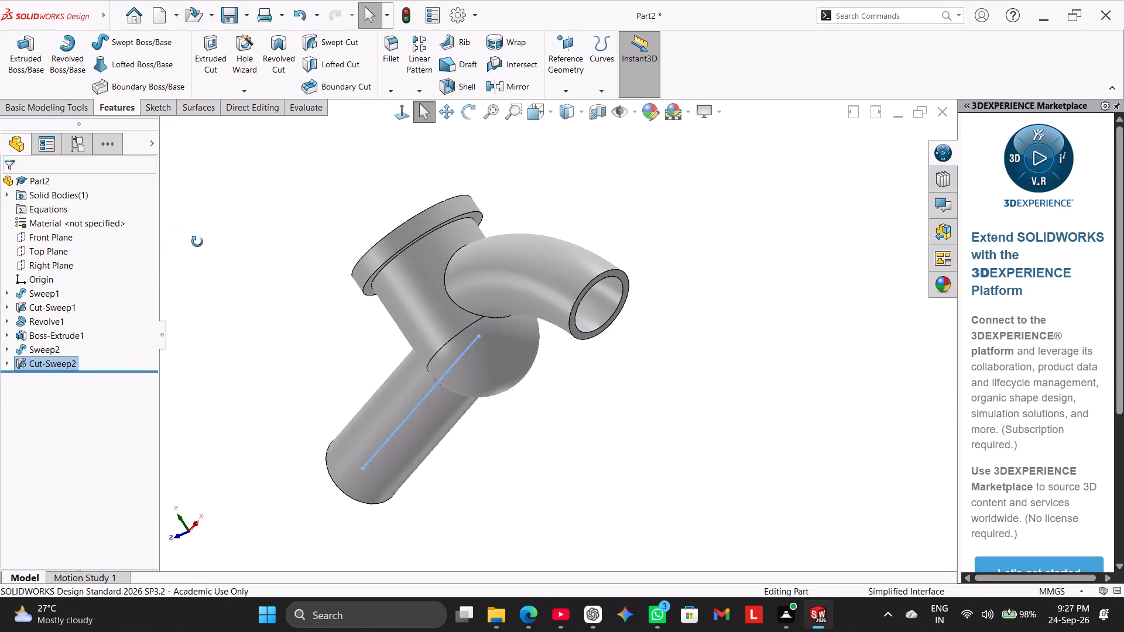
middle_drag(197, 242, 267, 256)
click(592, 115)
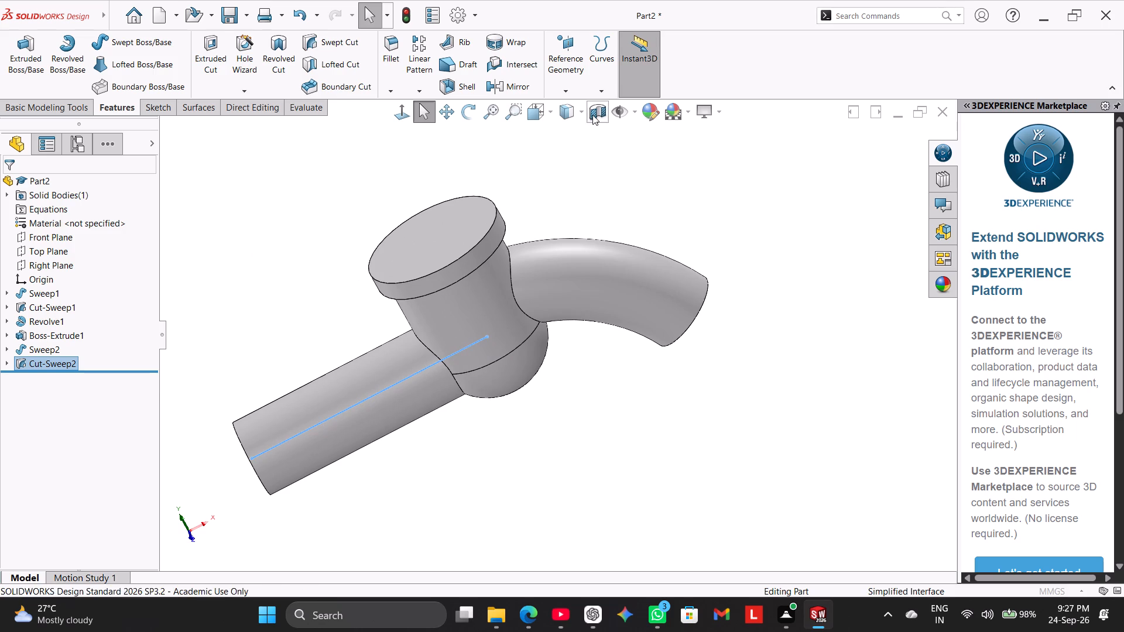
click(406, 117)
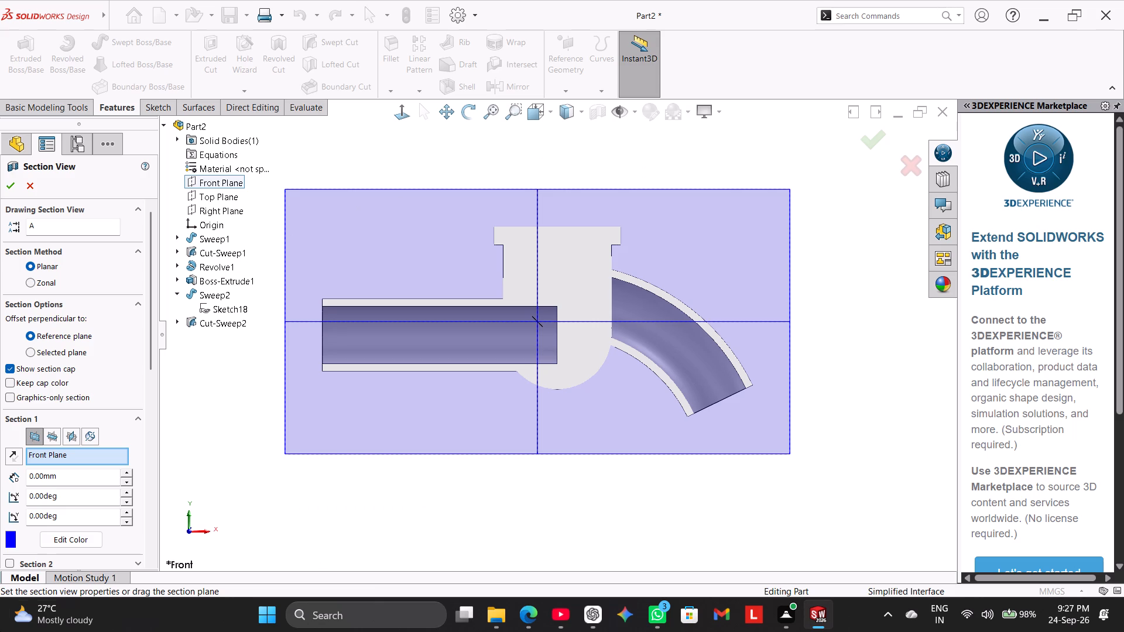
click(38, 187)
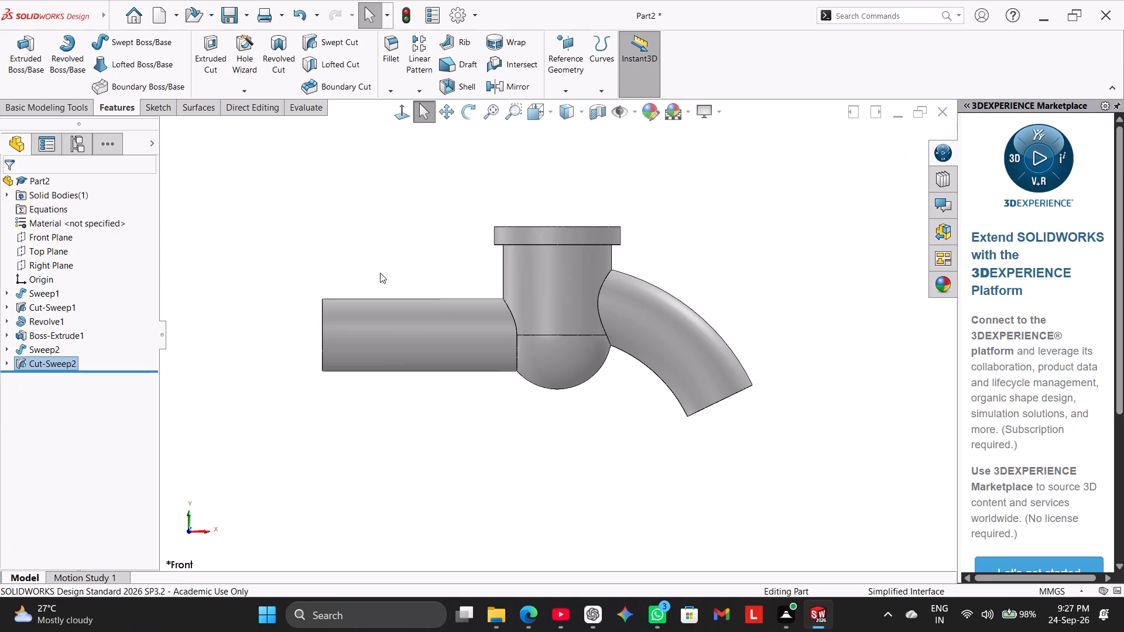
middle_drag(404, 218, 414, 270)
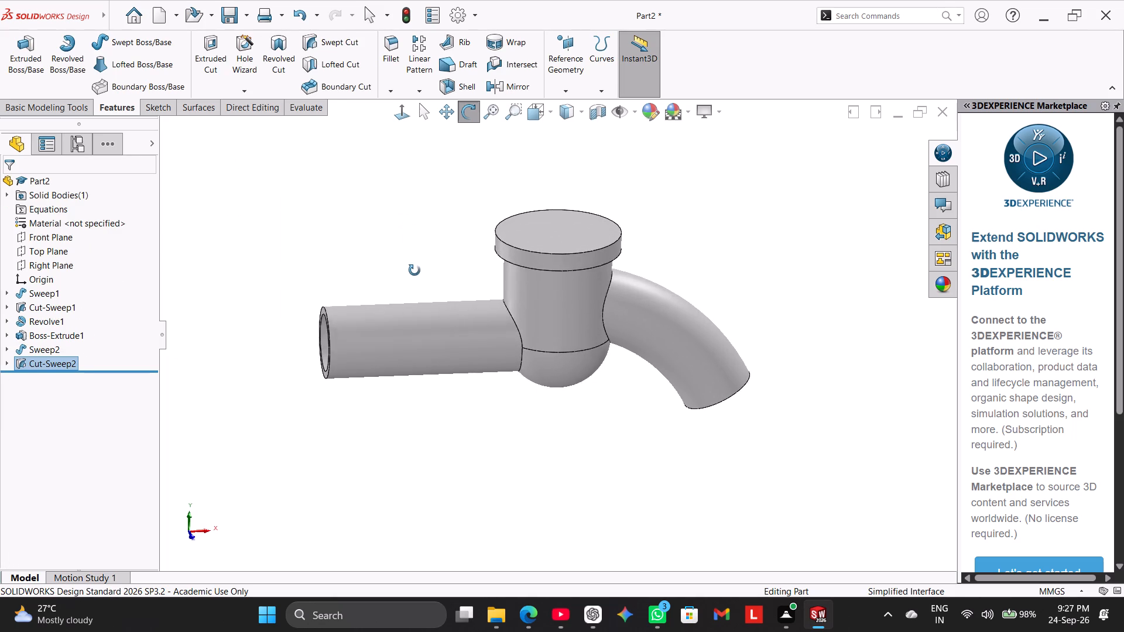
middle_drag(414, 270, 416, 274)
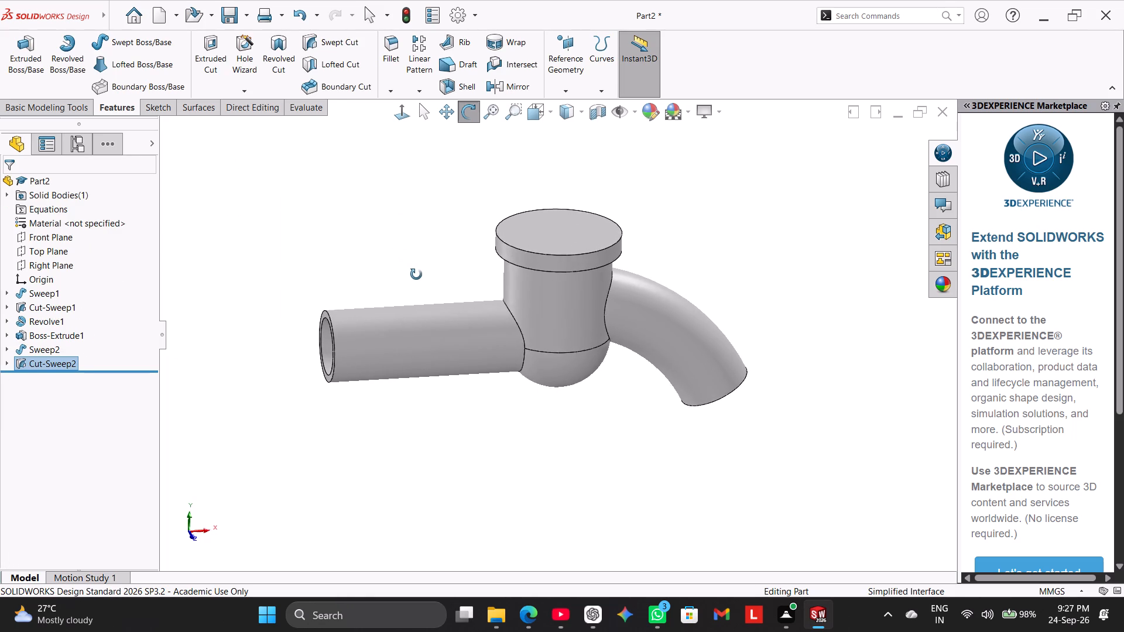
middle_drag(416, 274, 403, 257)
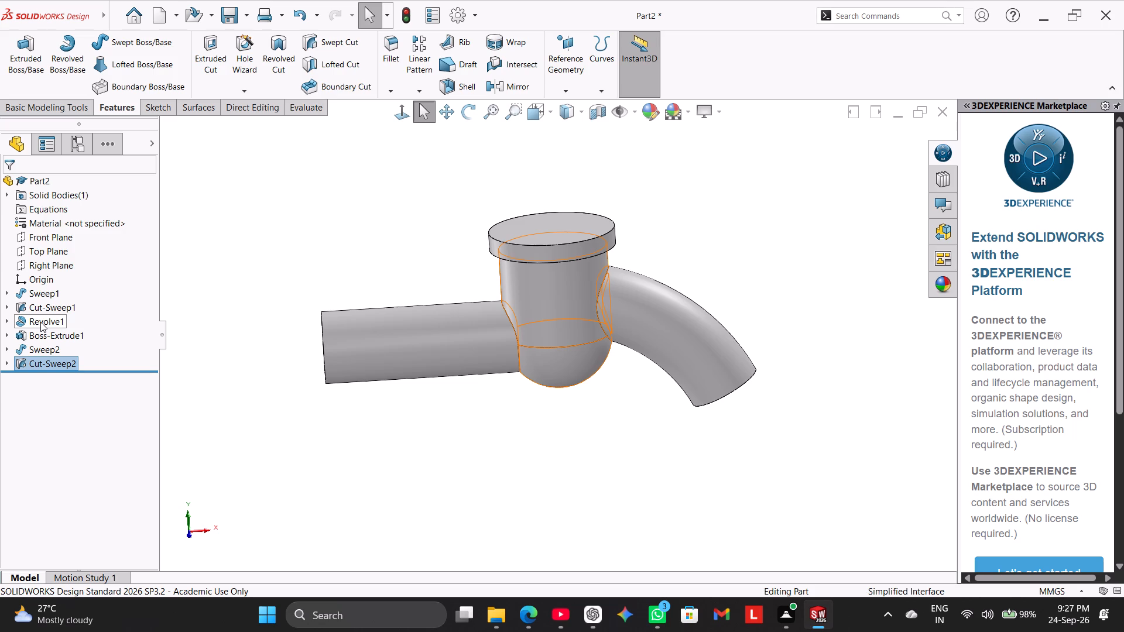
Delete the revolved round-bottomed body feature together with its dependent top flange extrusion.
click(396, 115)
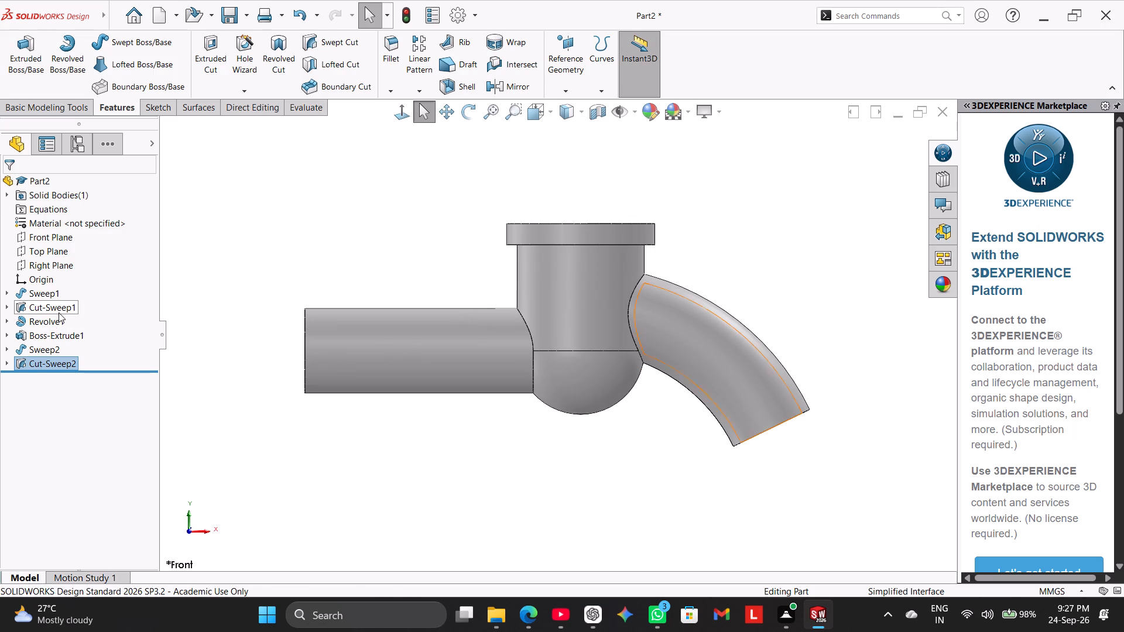
right_click(50, 318)
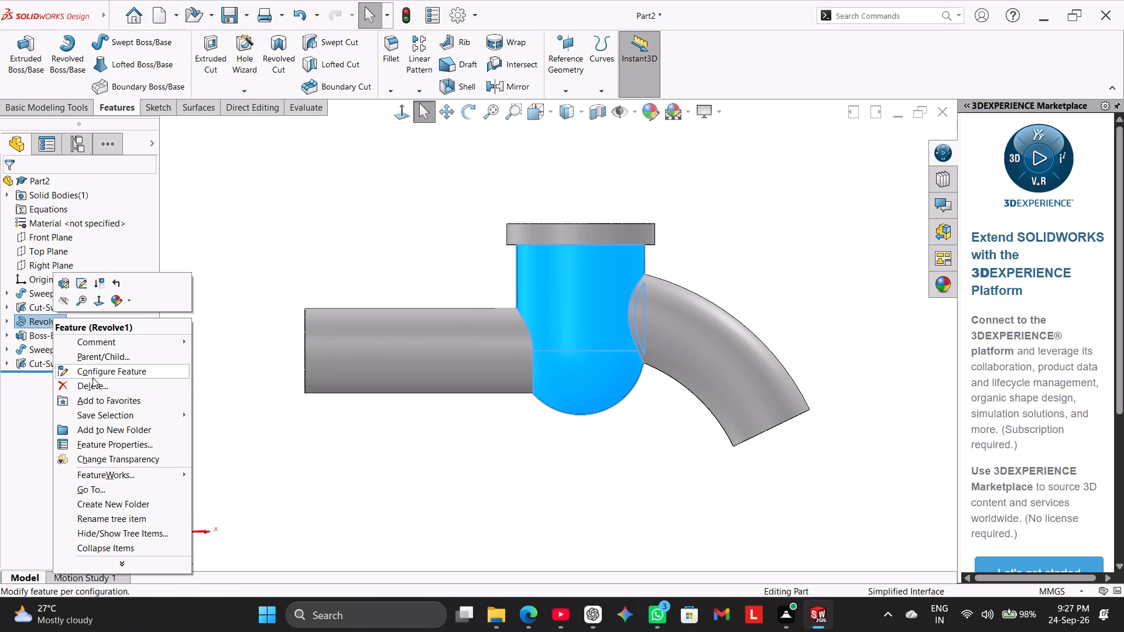
click(95, 383)
click(631, 222)
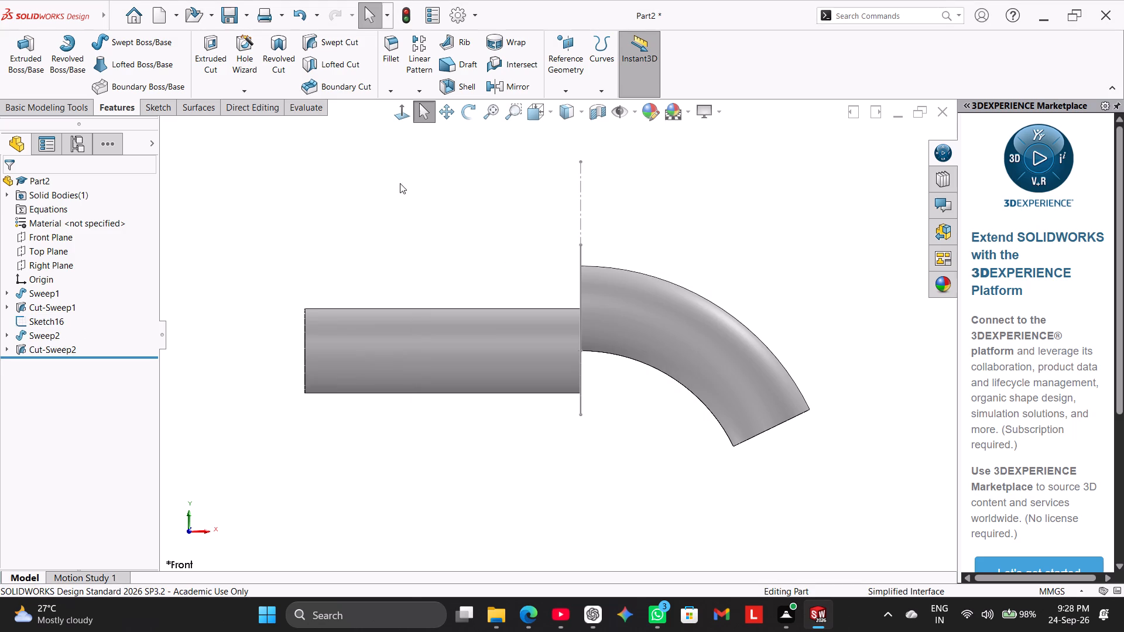
Delete the leftover profile sketch of the removed revolved body, Sketch16.
click(399, 117)
click(399, 117)
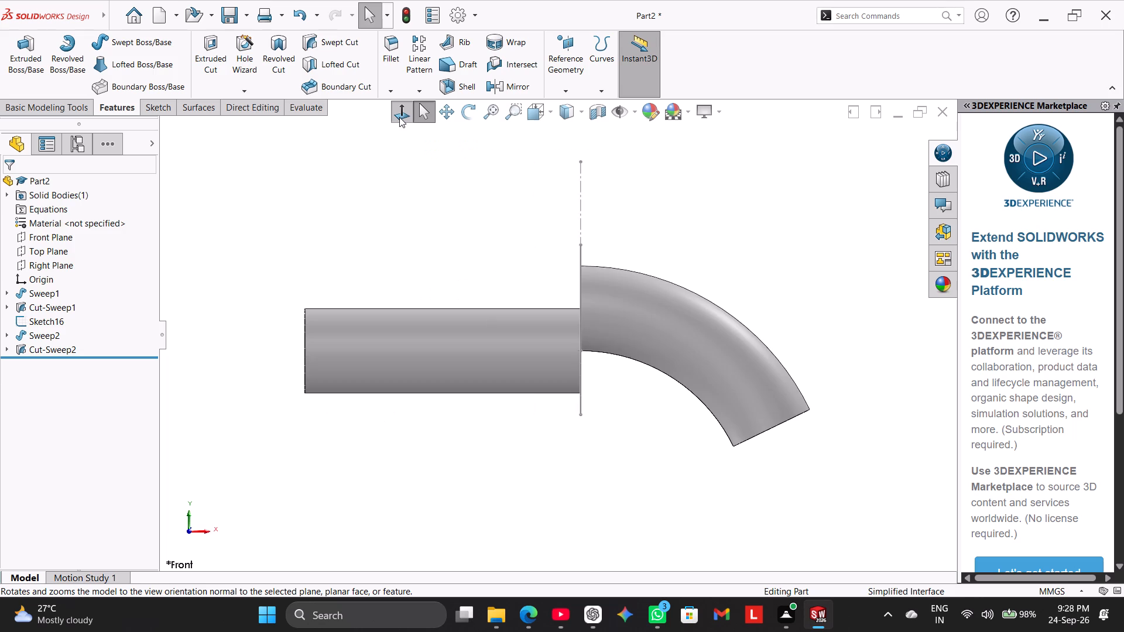
click(67, 232)
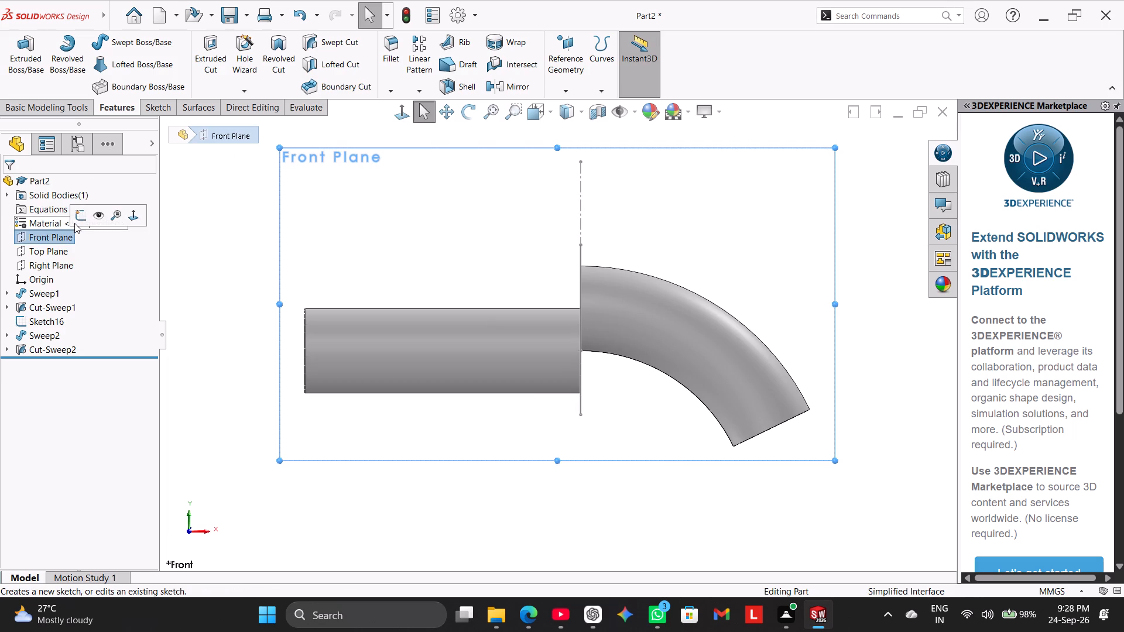
click(42, 320)
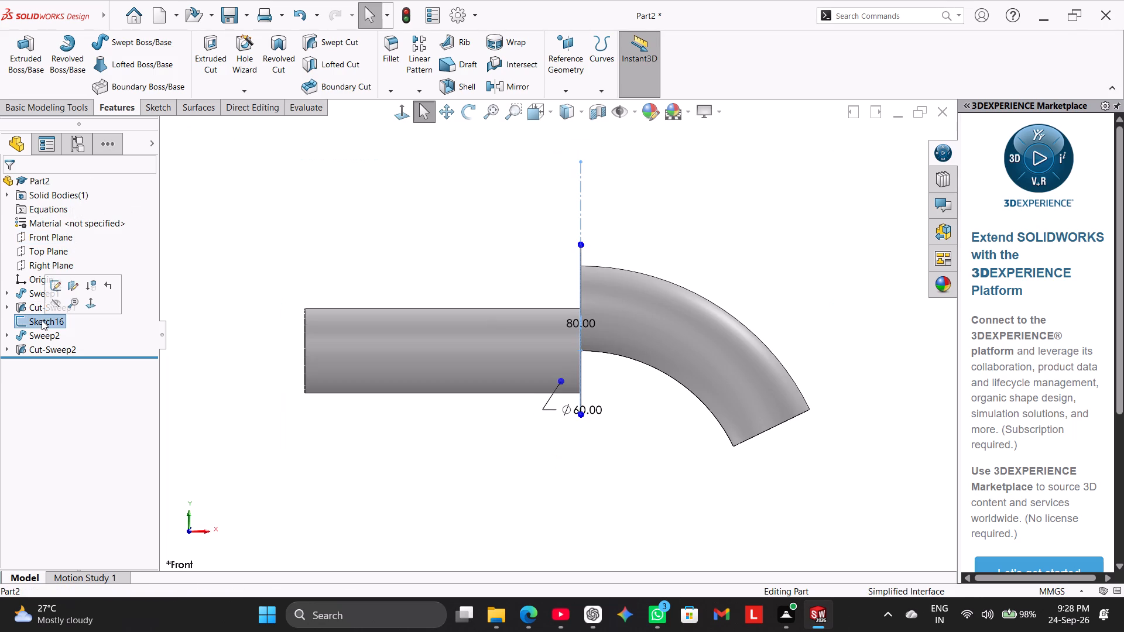
right_click(42, 320)
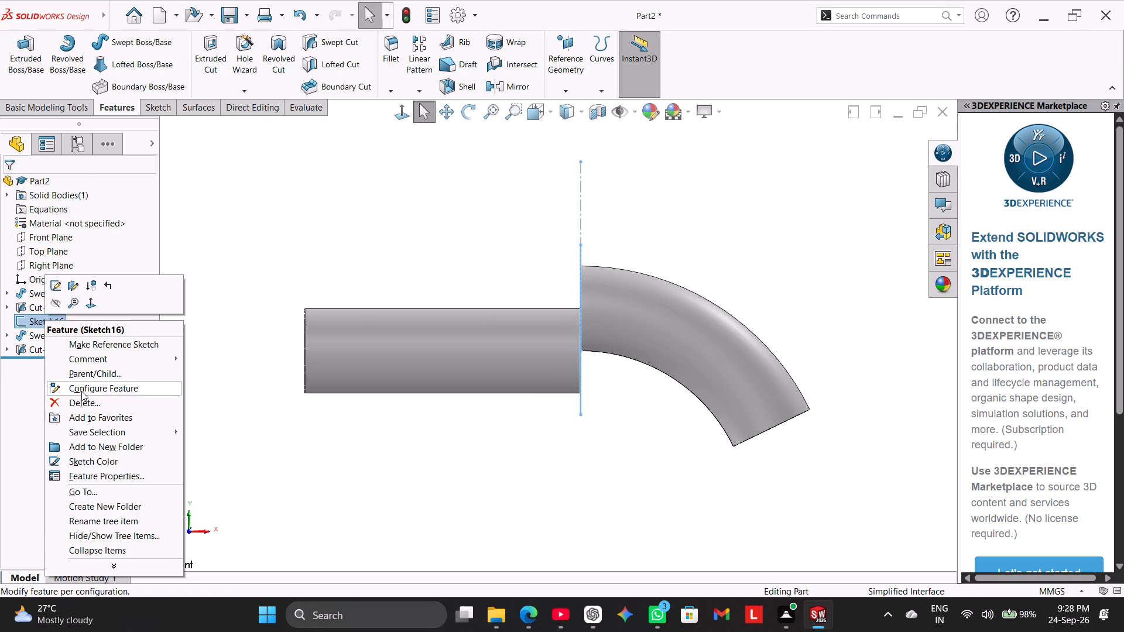
click(85, 401)
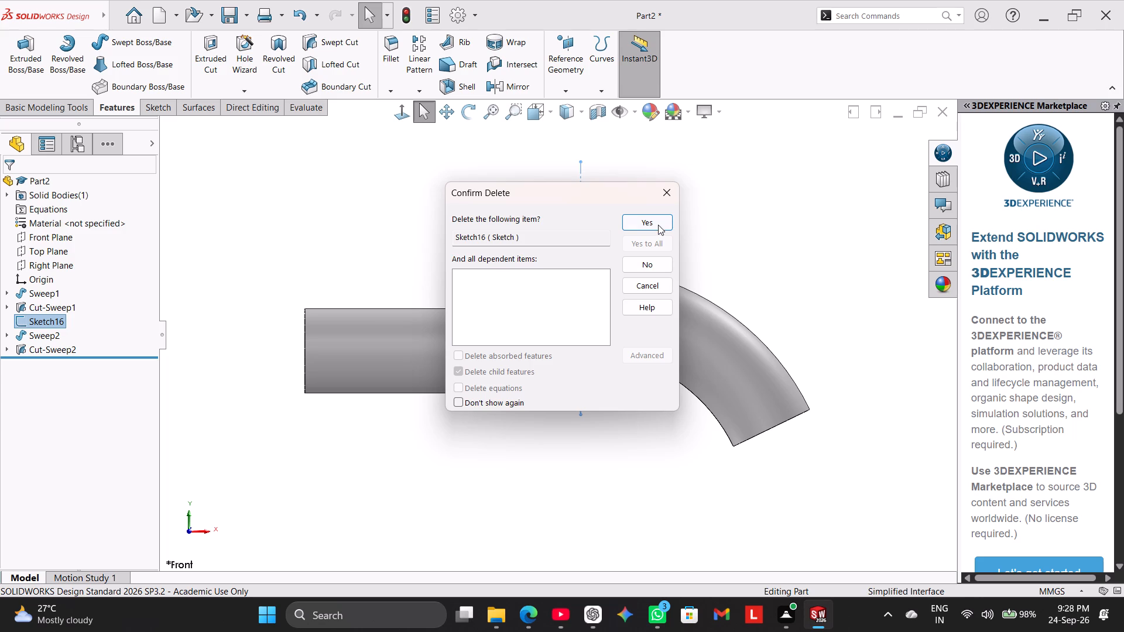
click(649, 225)
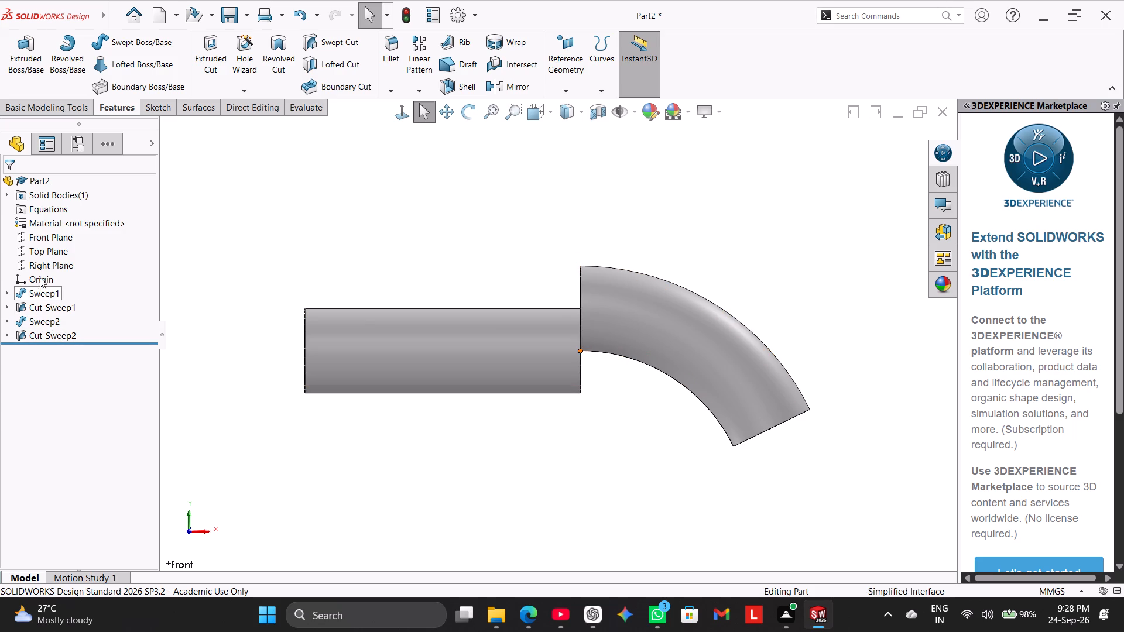
Open a new sketch on the Front Plane.
click(35, 241)
click(48, 225)
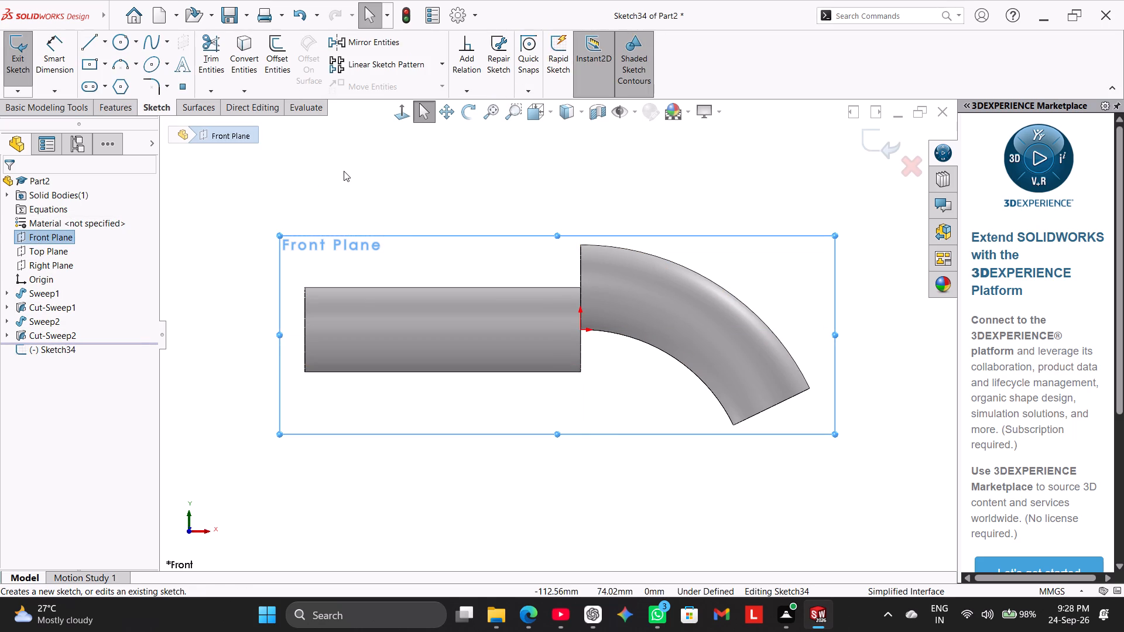
click(344, 171)
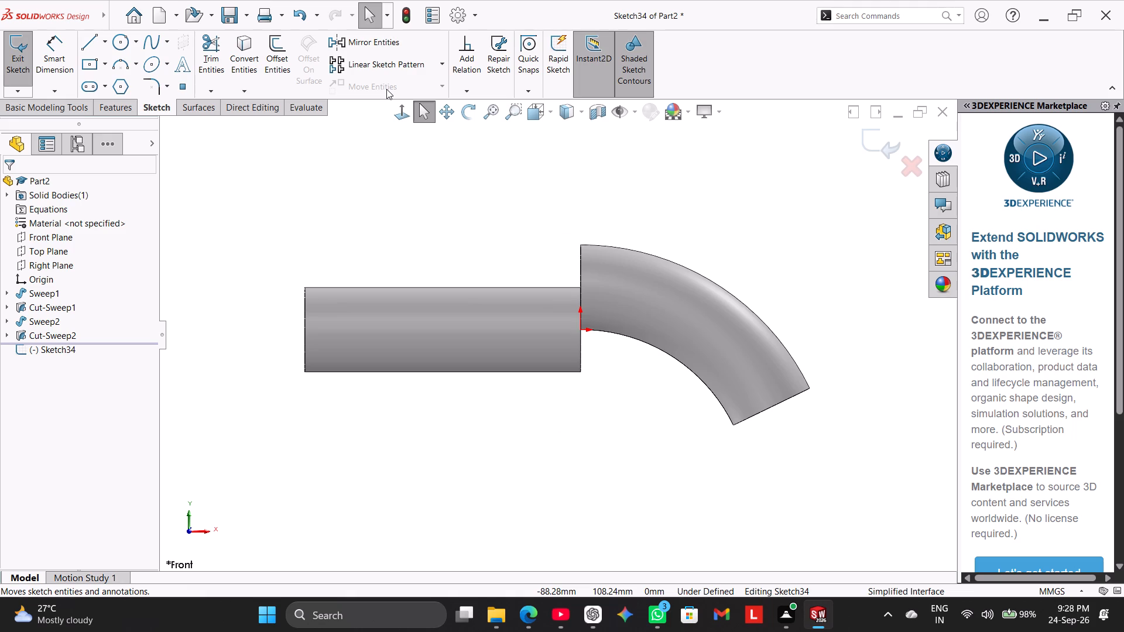
Sketch a single vertical line upward from the origin, ending well above the curved pipe.
click(104, 47)
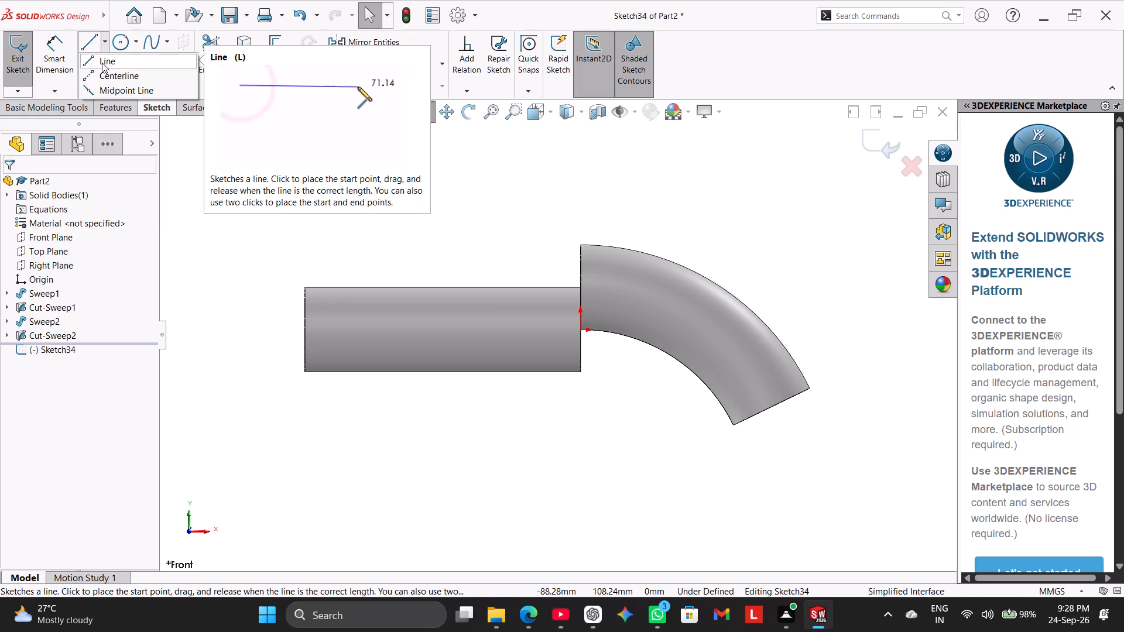
click(102, 63)
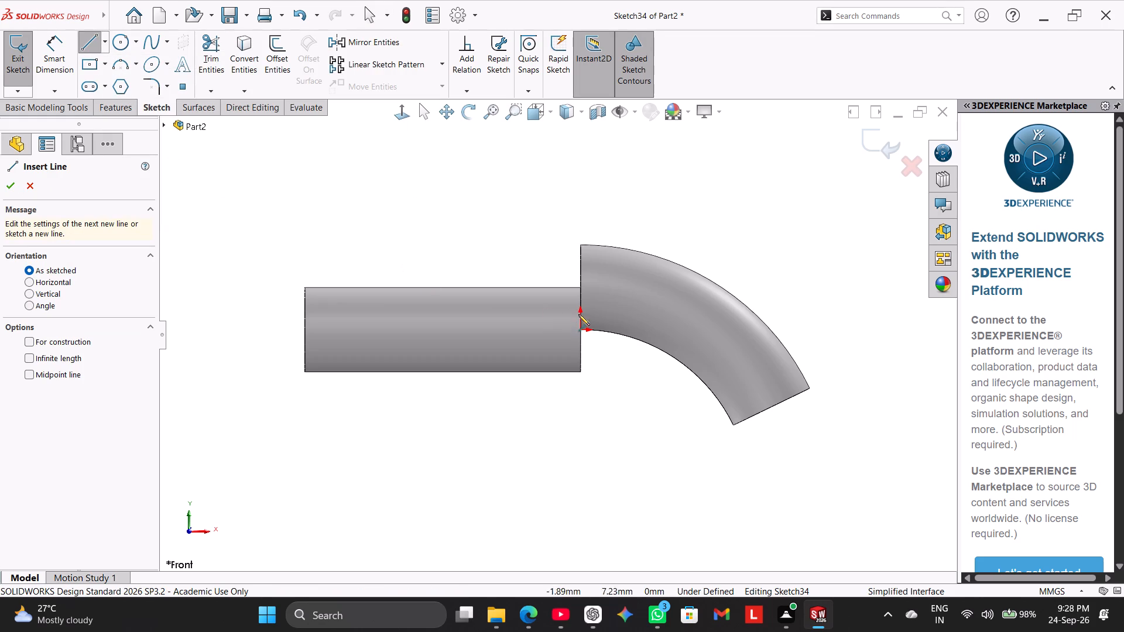
click(582, 329)
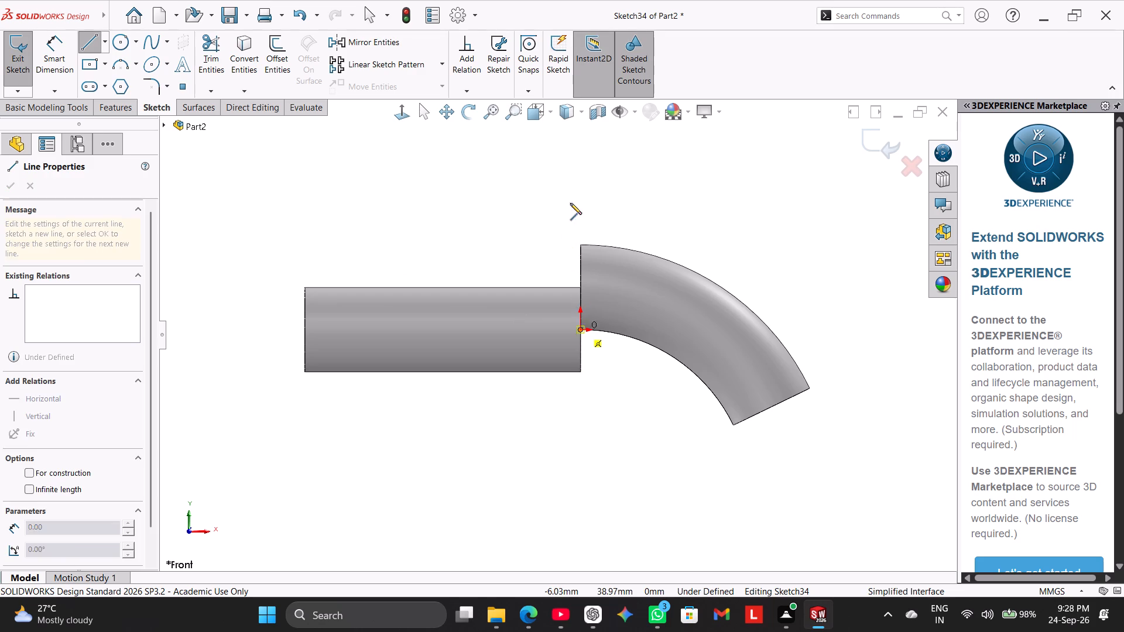
click(578, 142)
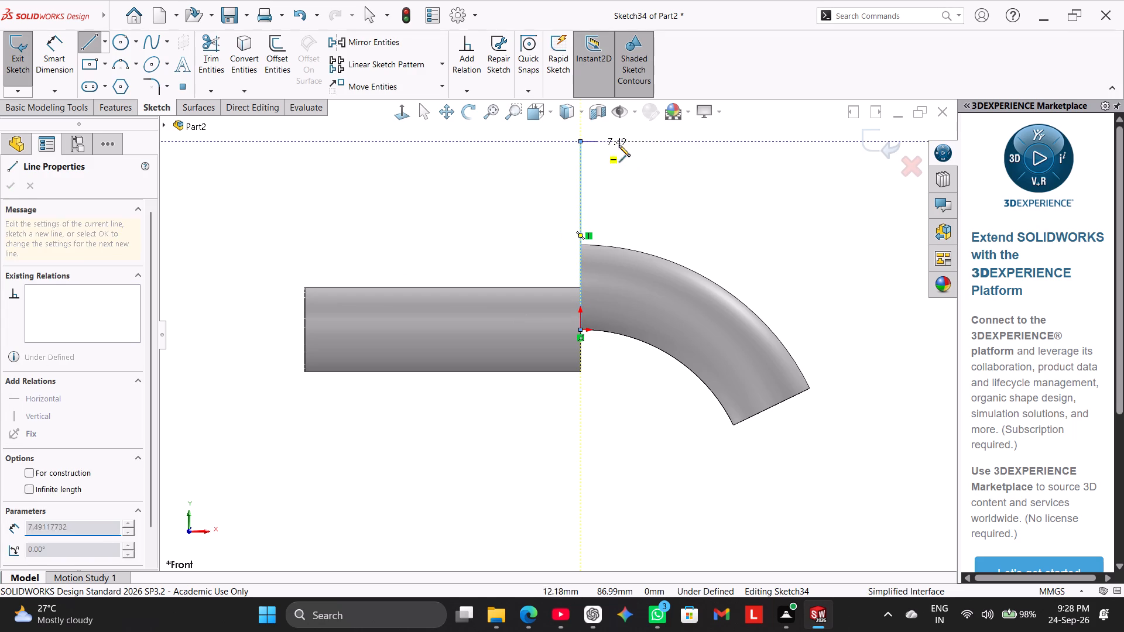
right_click(627, 145)
click(657, 150)
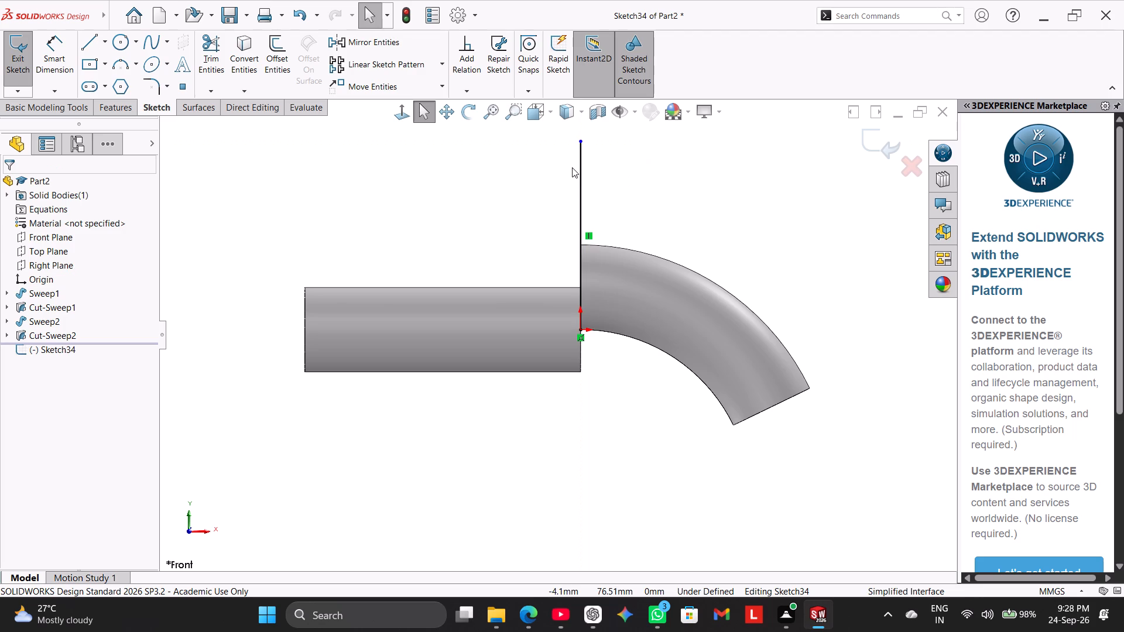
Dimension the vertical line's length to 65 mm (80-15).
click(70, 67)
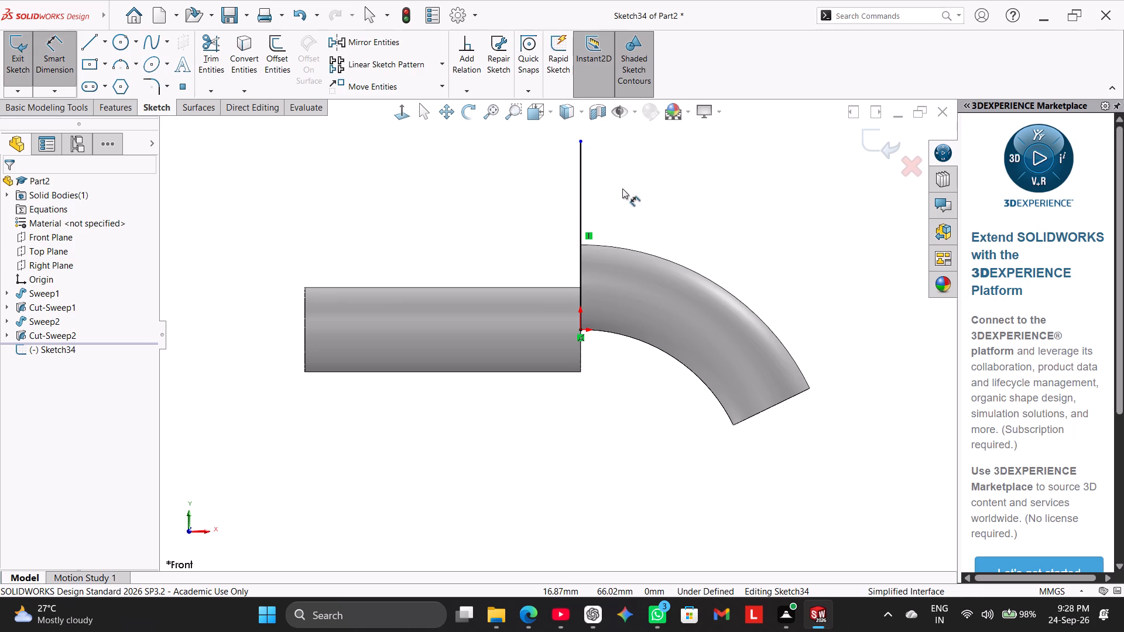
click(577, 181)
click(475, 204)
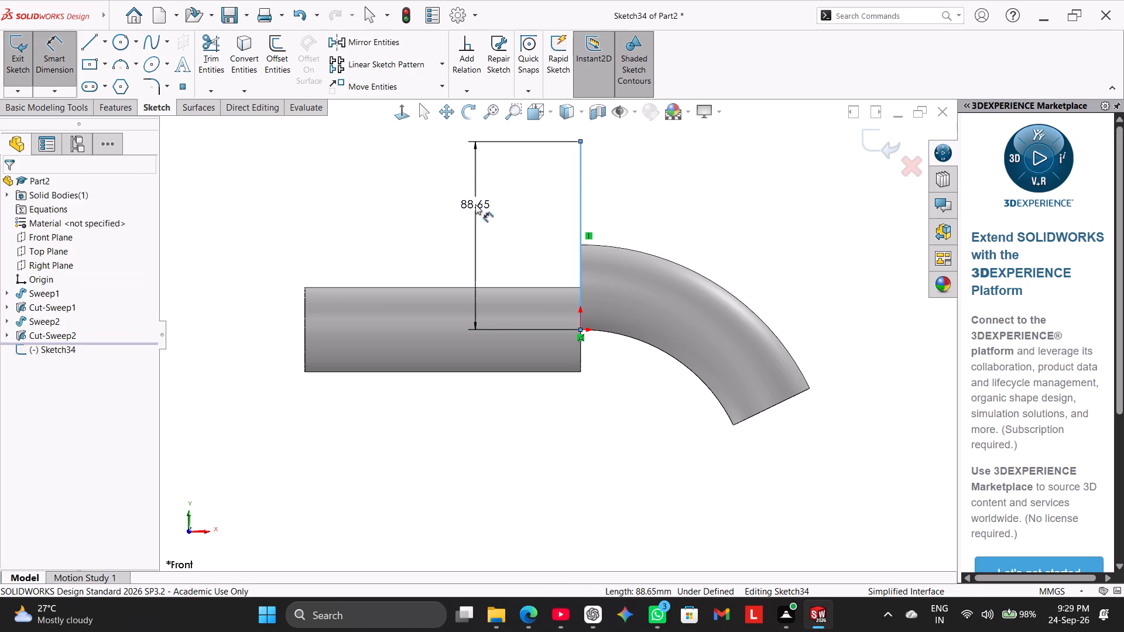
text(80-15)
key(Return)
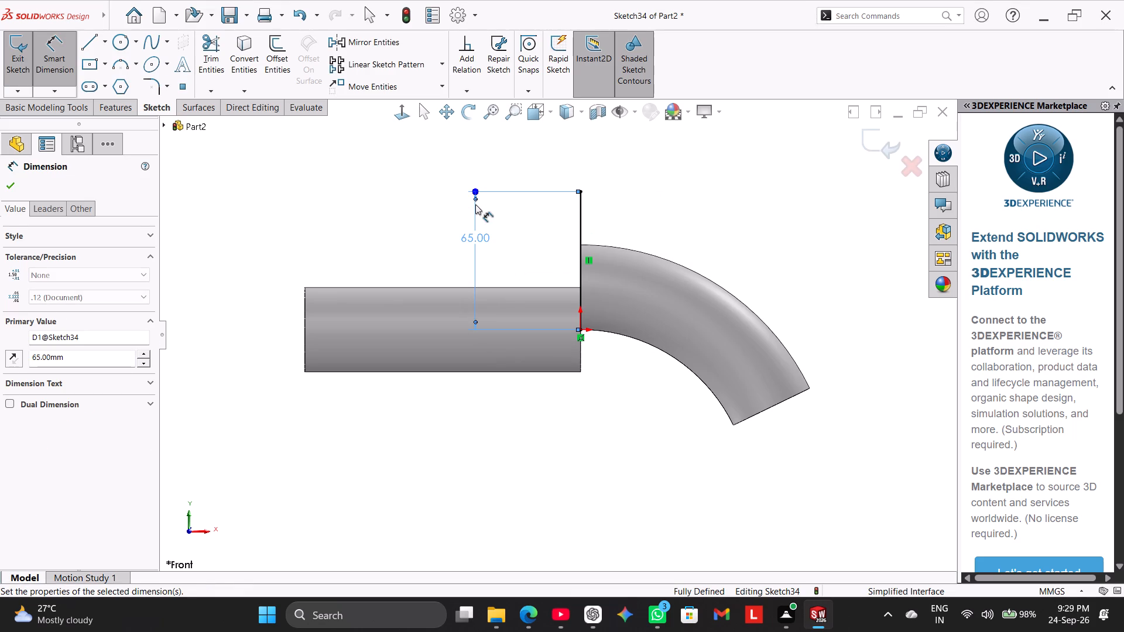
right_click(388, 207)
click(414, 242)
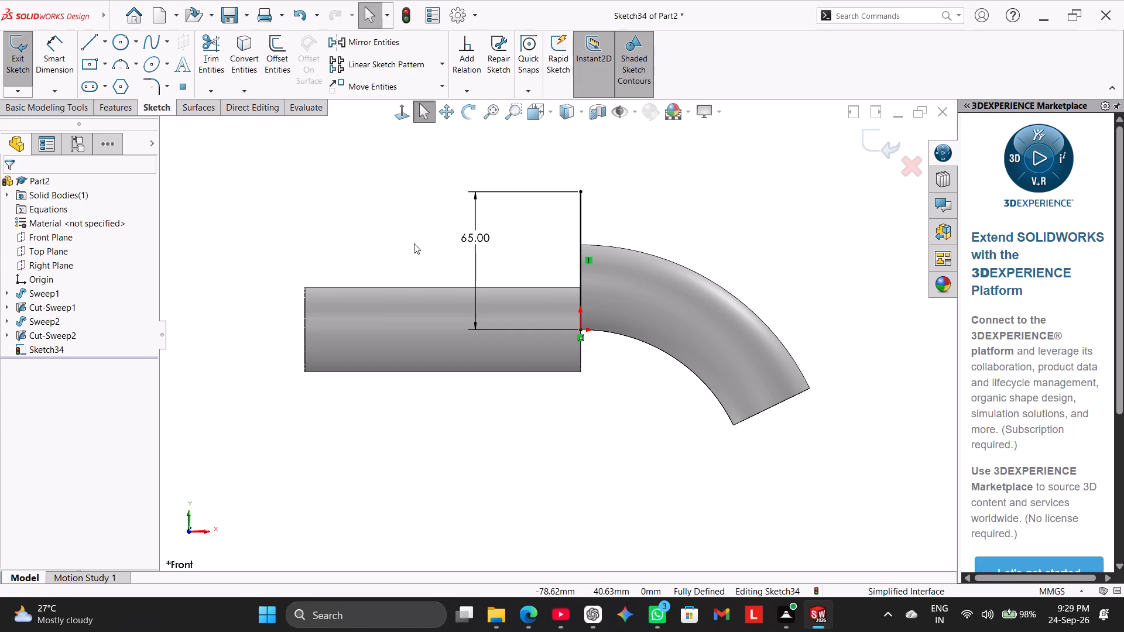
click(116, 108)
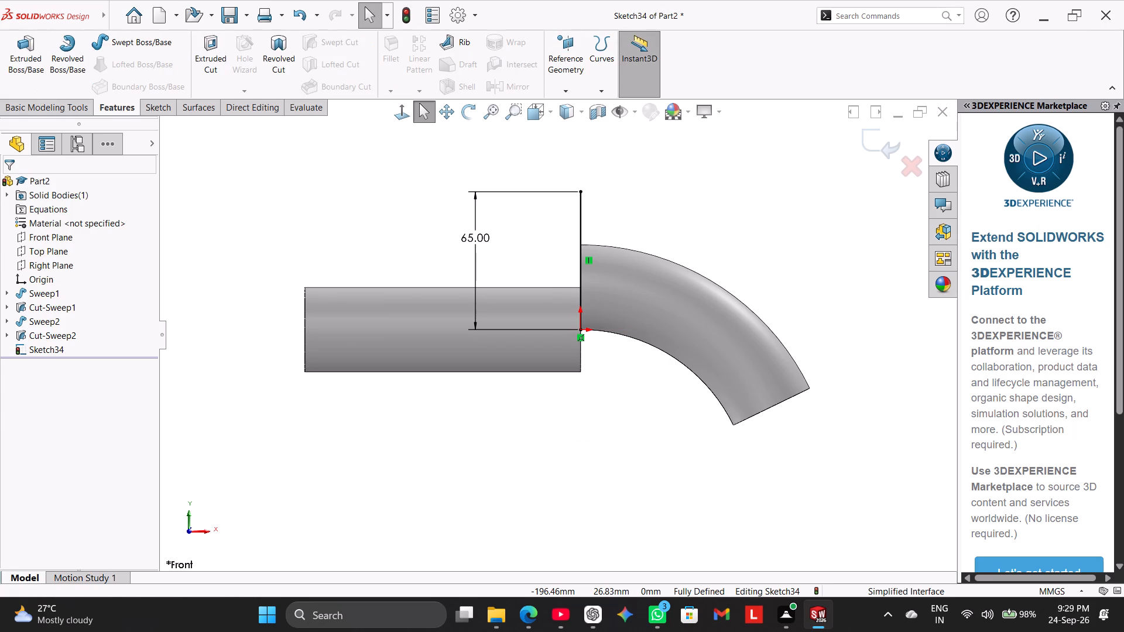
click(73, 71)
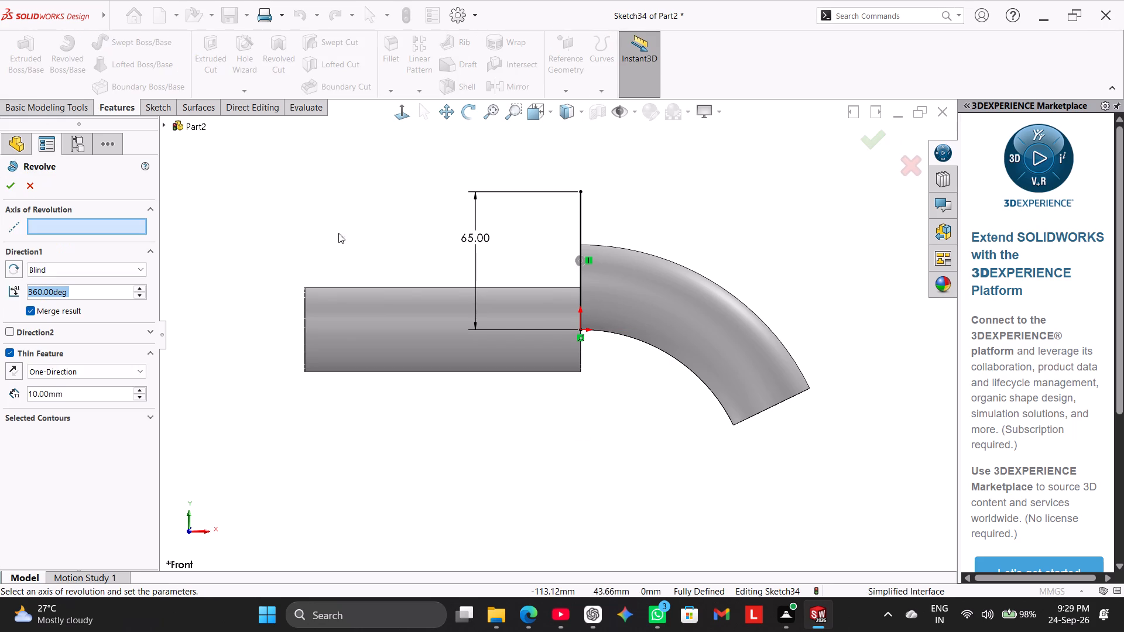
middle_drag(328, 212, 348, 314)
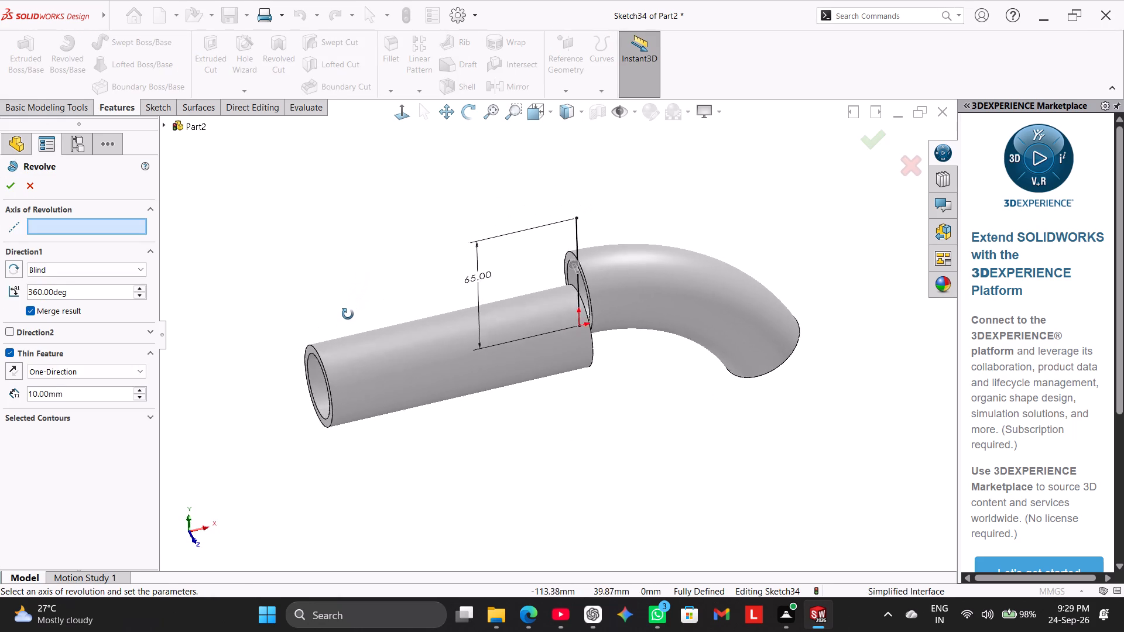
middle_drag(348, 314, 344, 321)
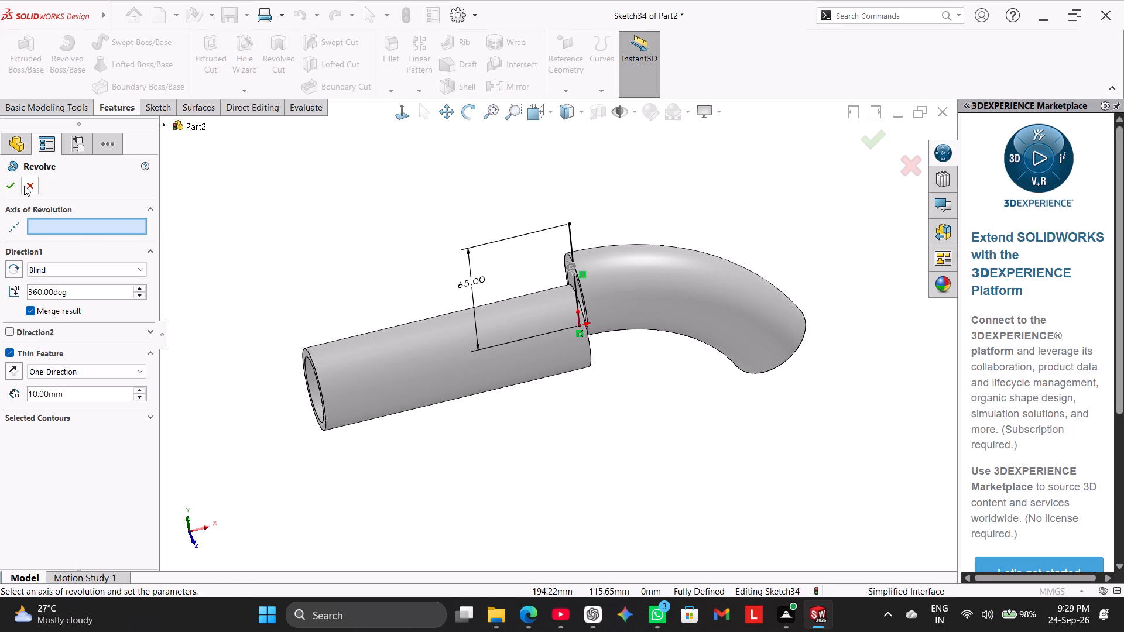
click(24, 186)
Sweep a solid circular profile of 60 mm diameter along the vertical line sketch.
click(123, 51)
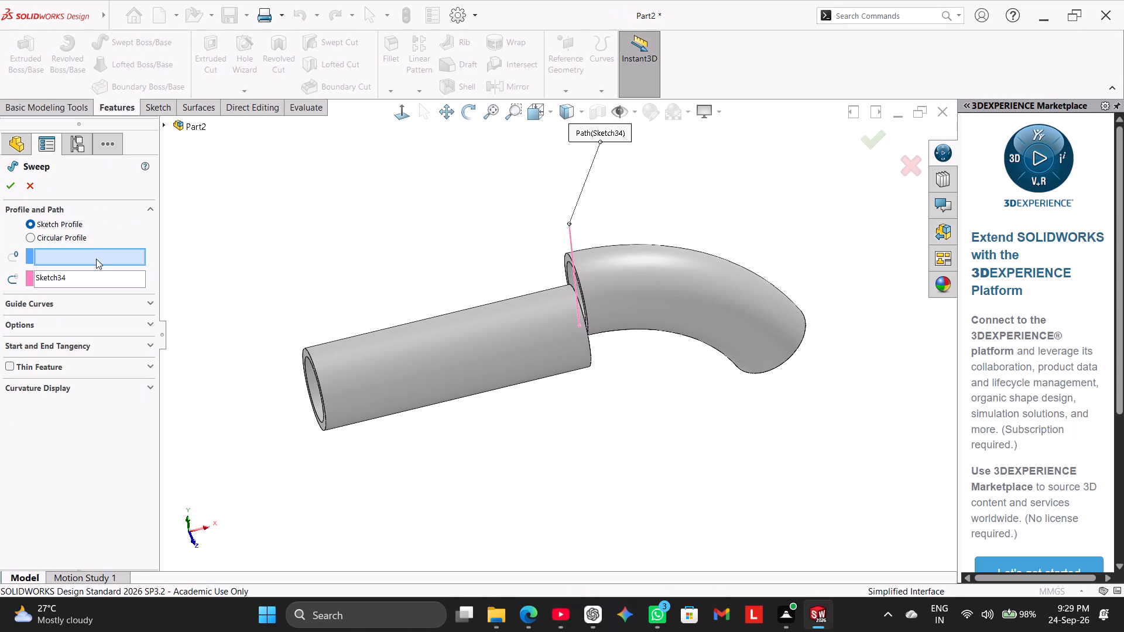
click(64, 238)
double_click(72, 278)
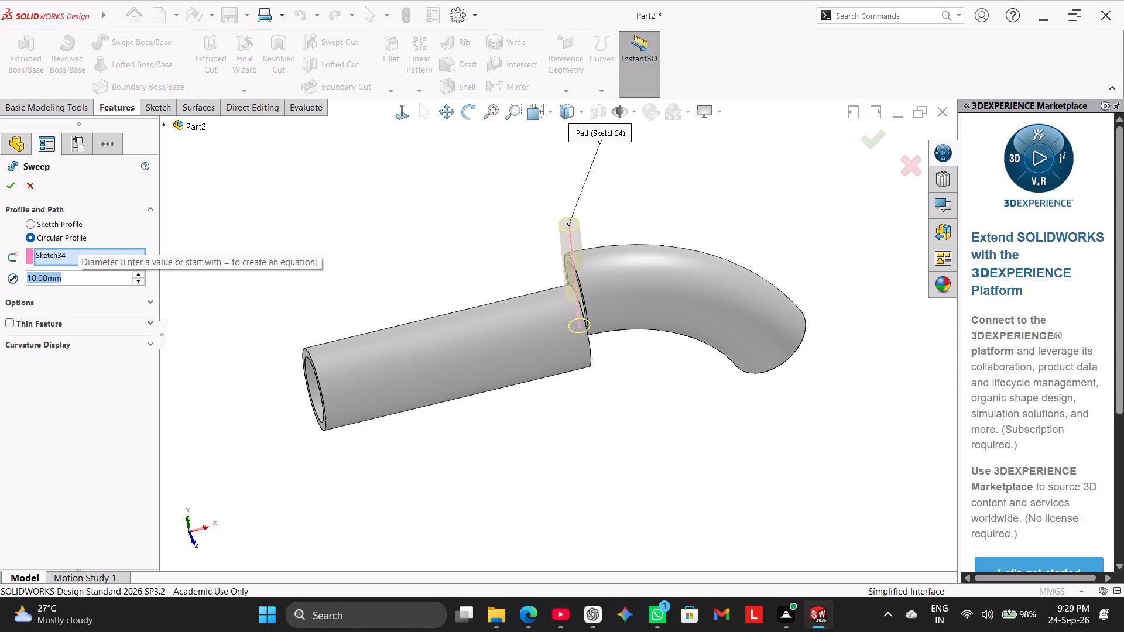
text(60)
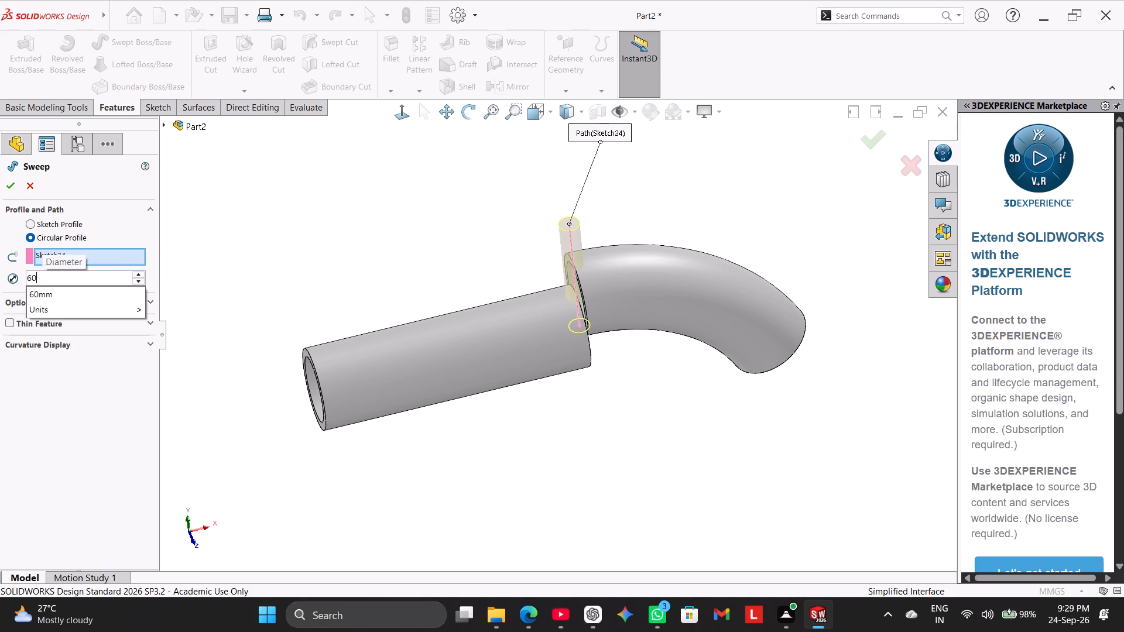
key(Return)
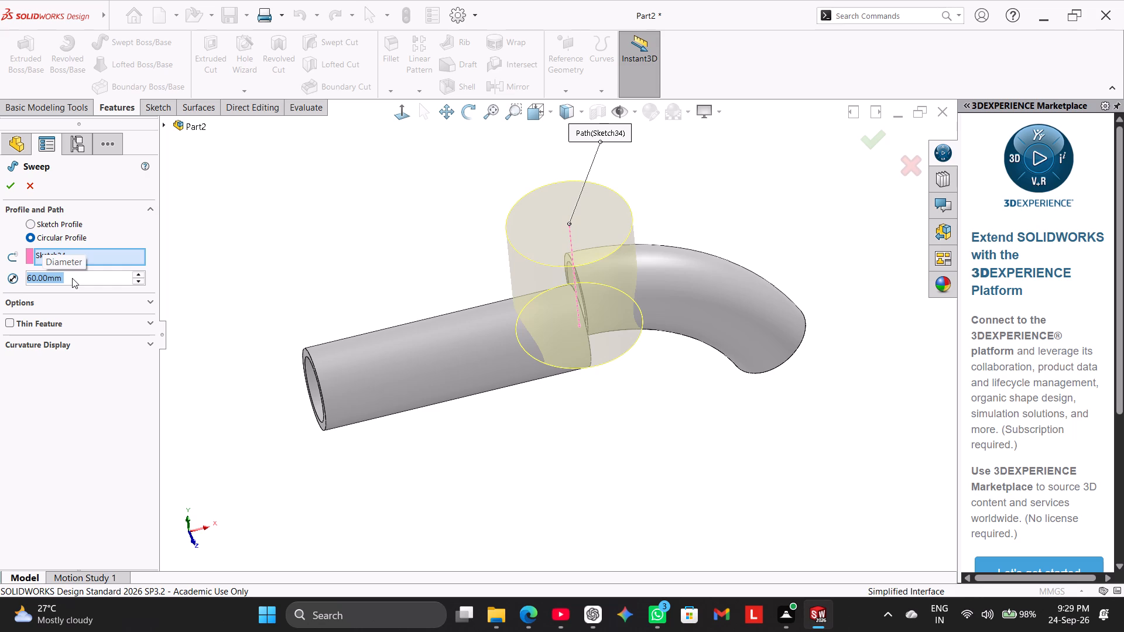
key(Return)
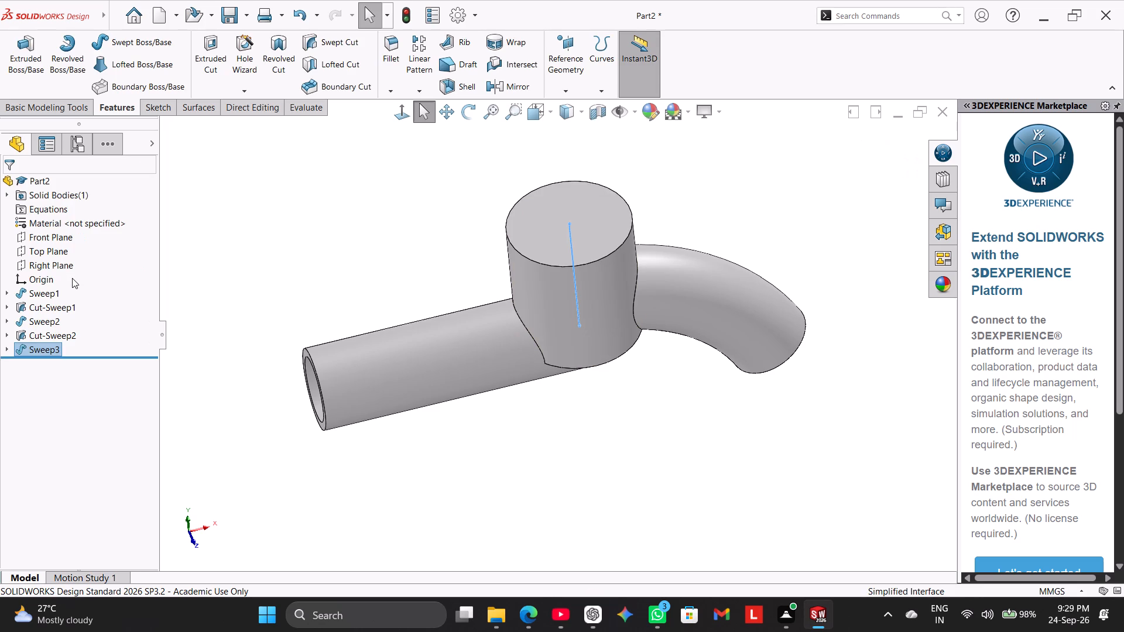
Examine the underside of the swept cylinder where it meets the horizontal and curved pipes.
middle_drag(282, 281, 231, 117)
middle_drag(330, 261, 306, 208)
right_click(555, 280)
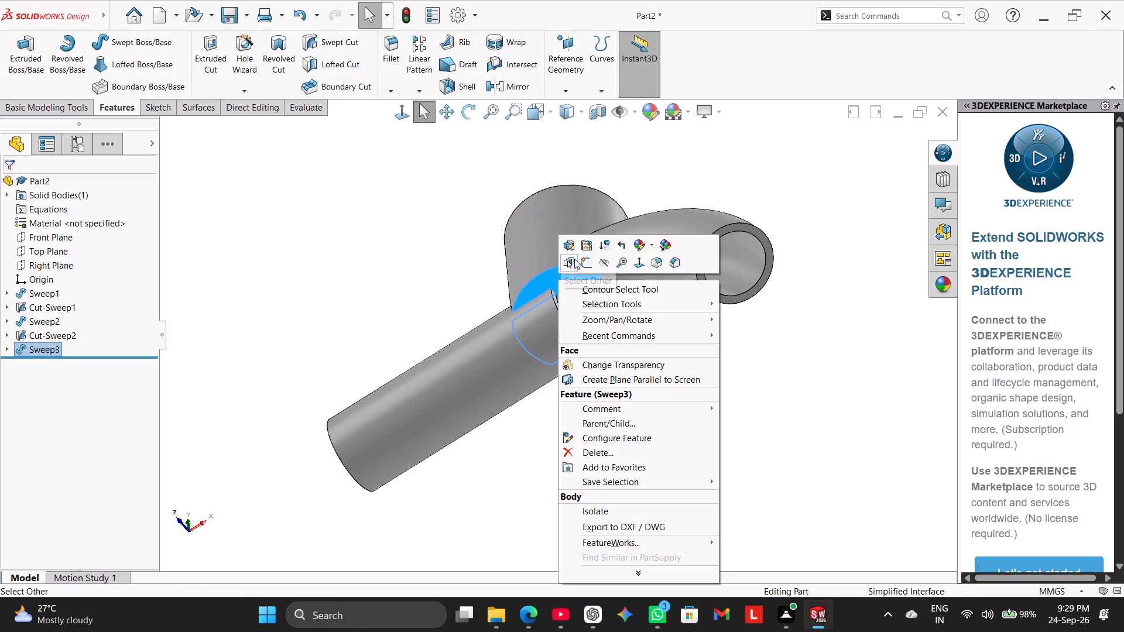
click(445, 244)
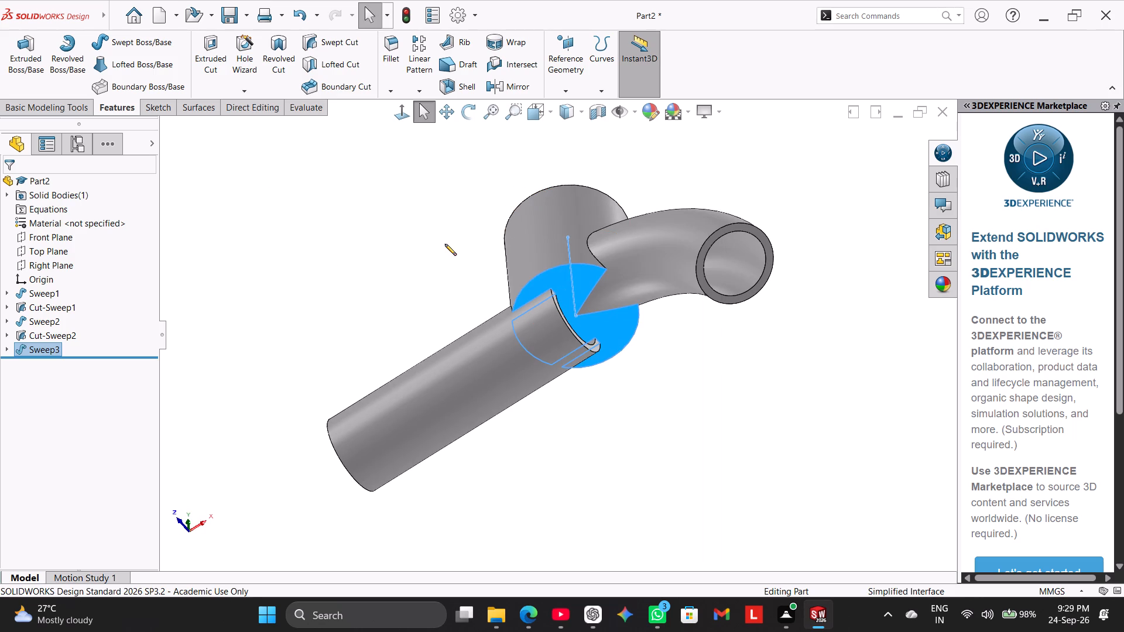
middle_drag(460, 251, 455, 393)
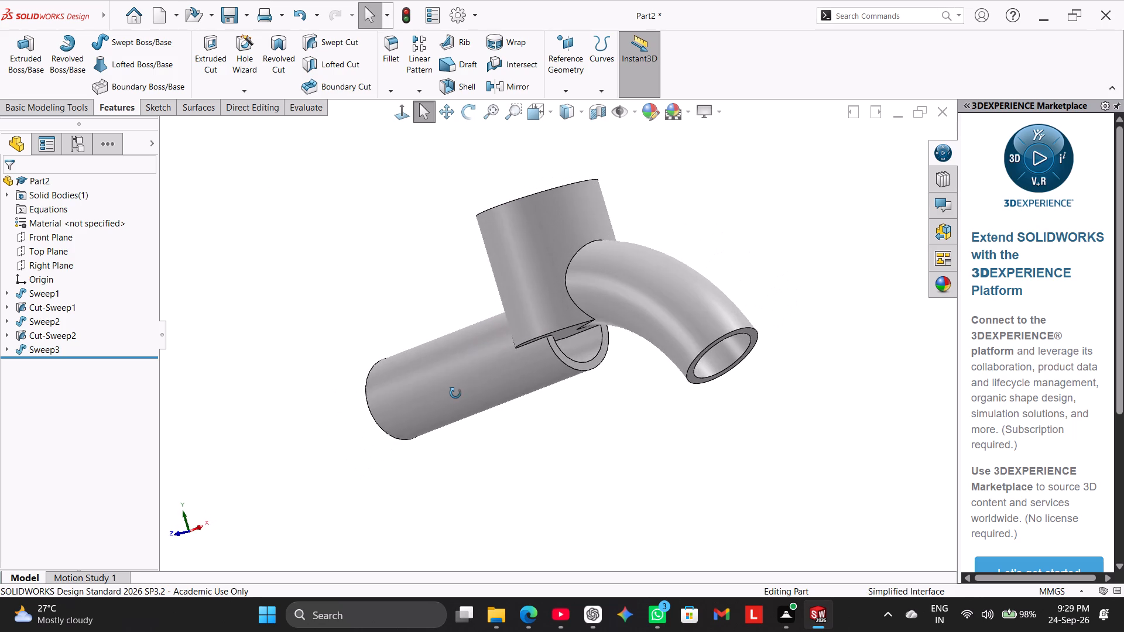
middle_drag(455, 393, 419, 325)
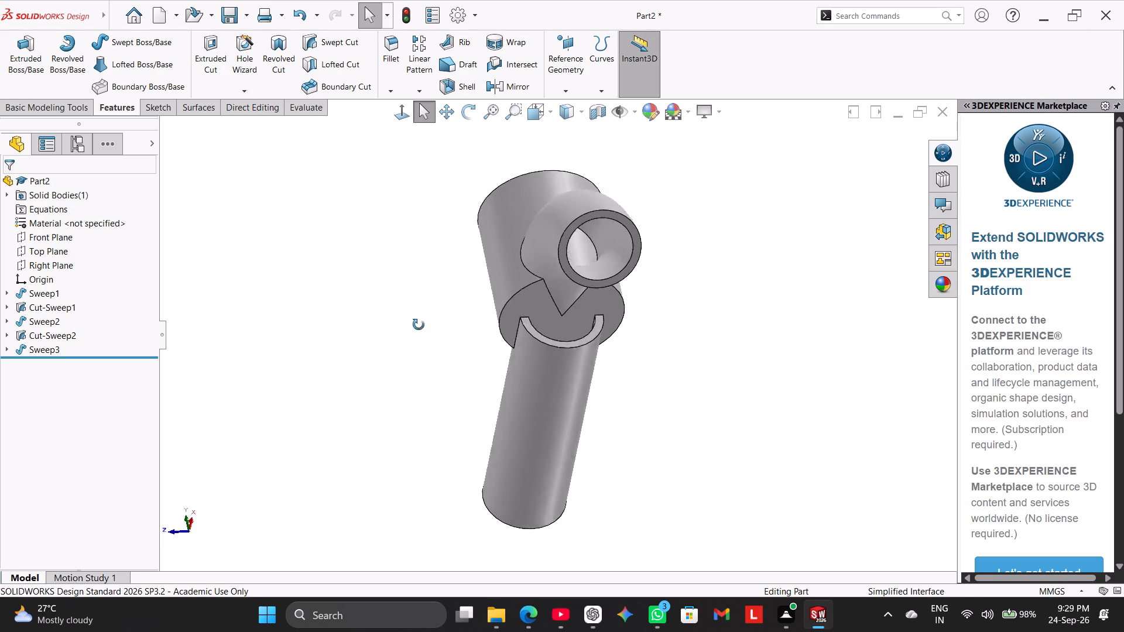
middle_drag(419, 325, 488, 421)
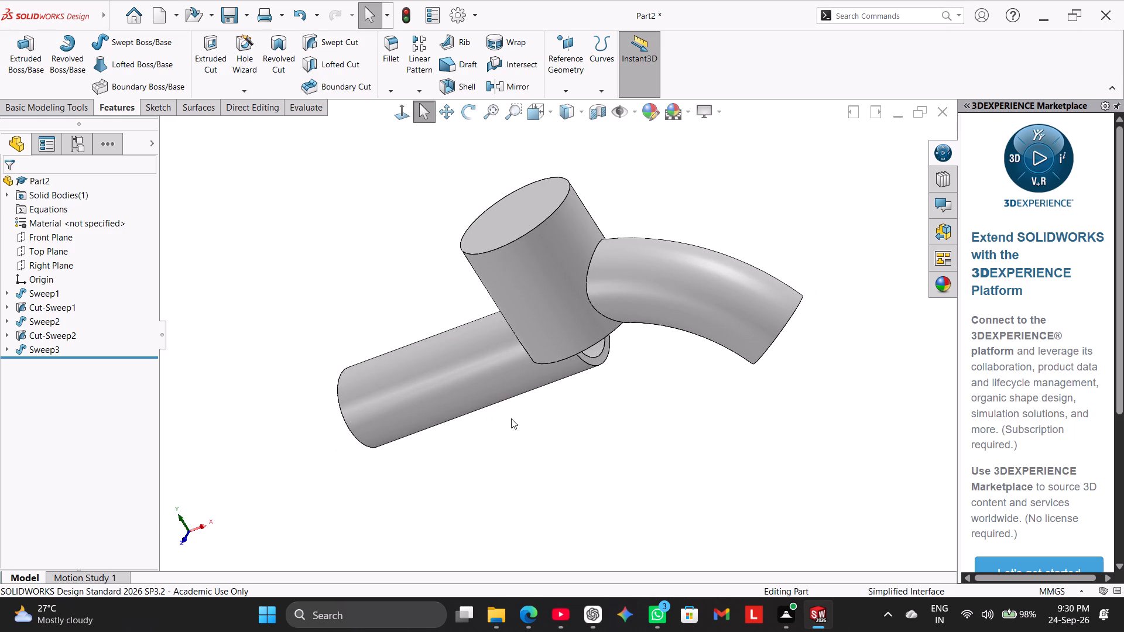
middle_drag(586, 426, 522, 309)
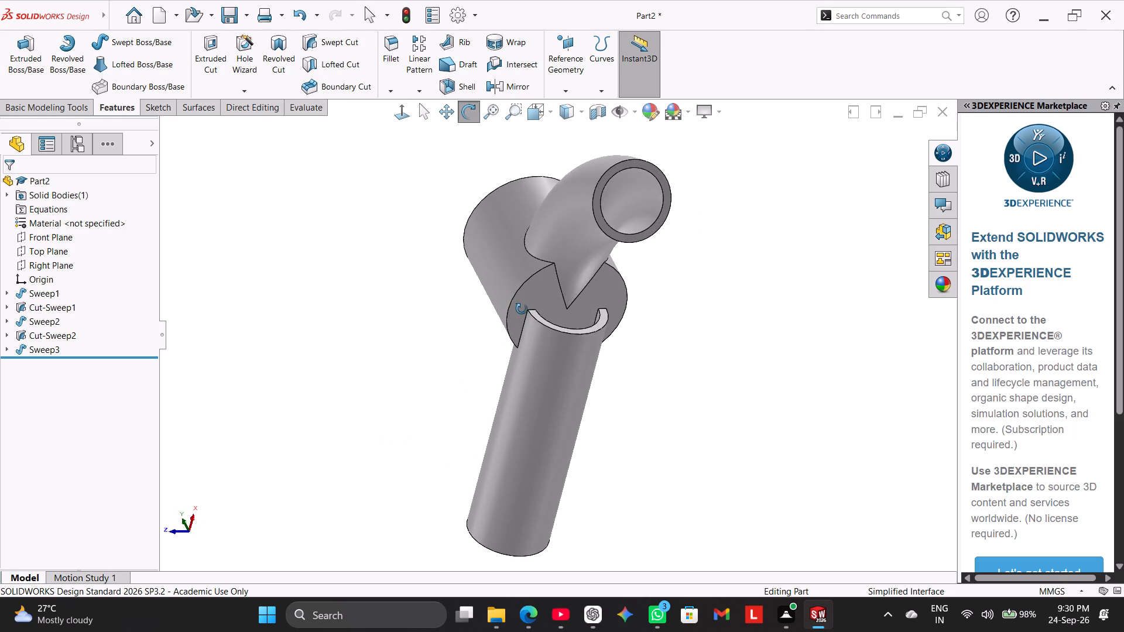
middle_drag(522, 309, 549, 349)
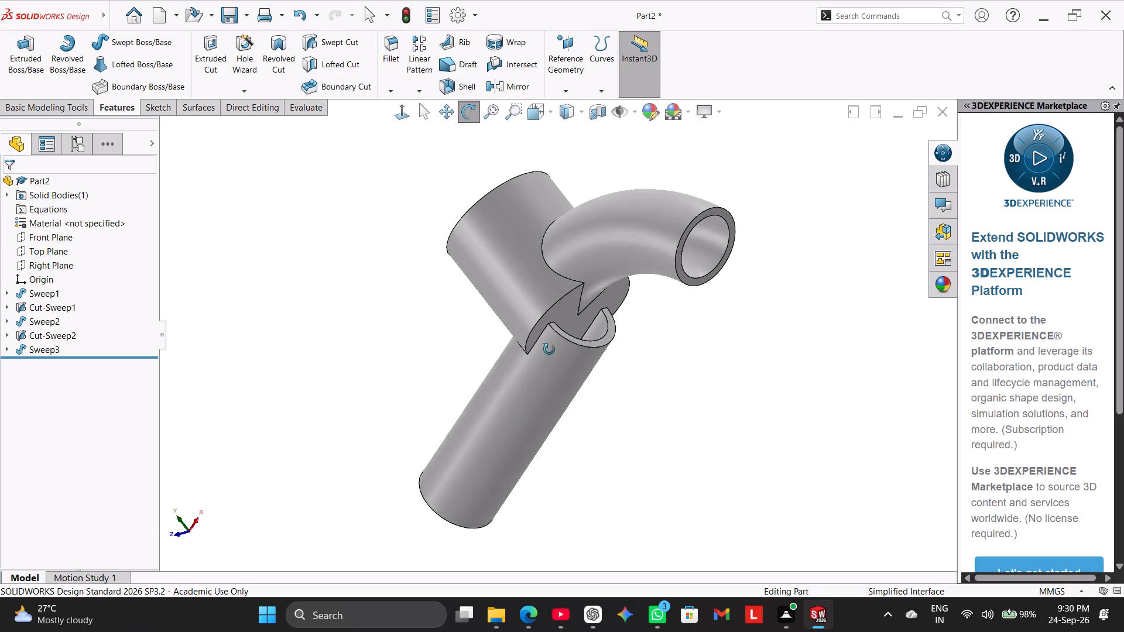
middle_drag(549, 349, 575, 349)
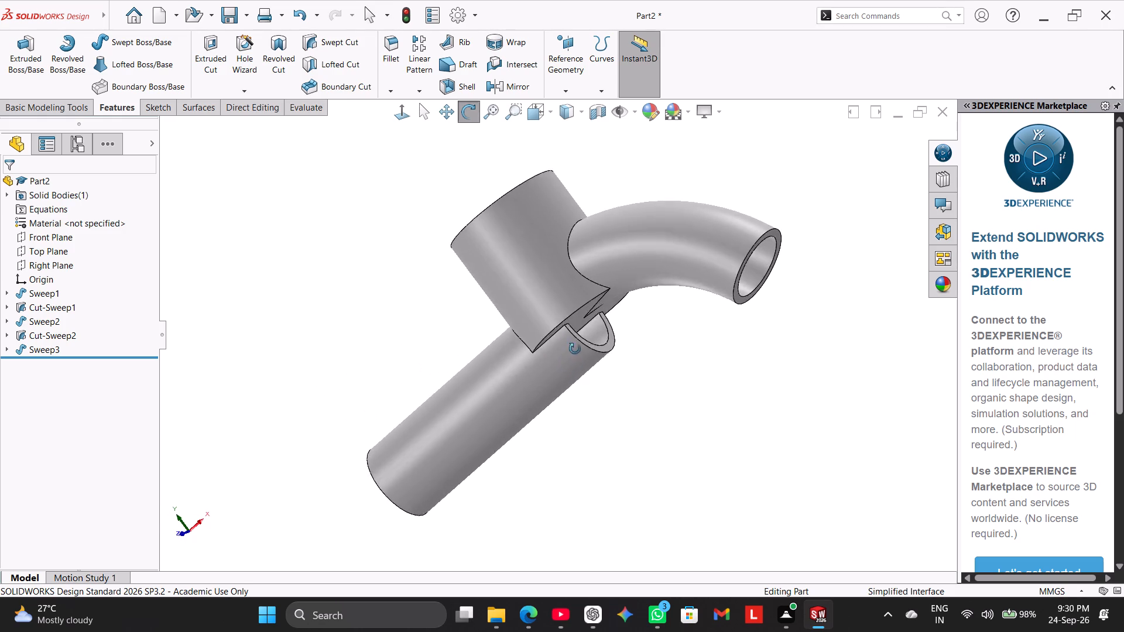
middle_drag(575, 349, 602, 334)
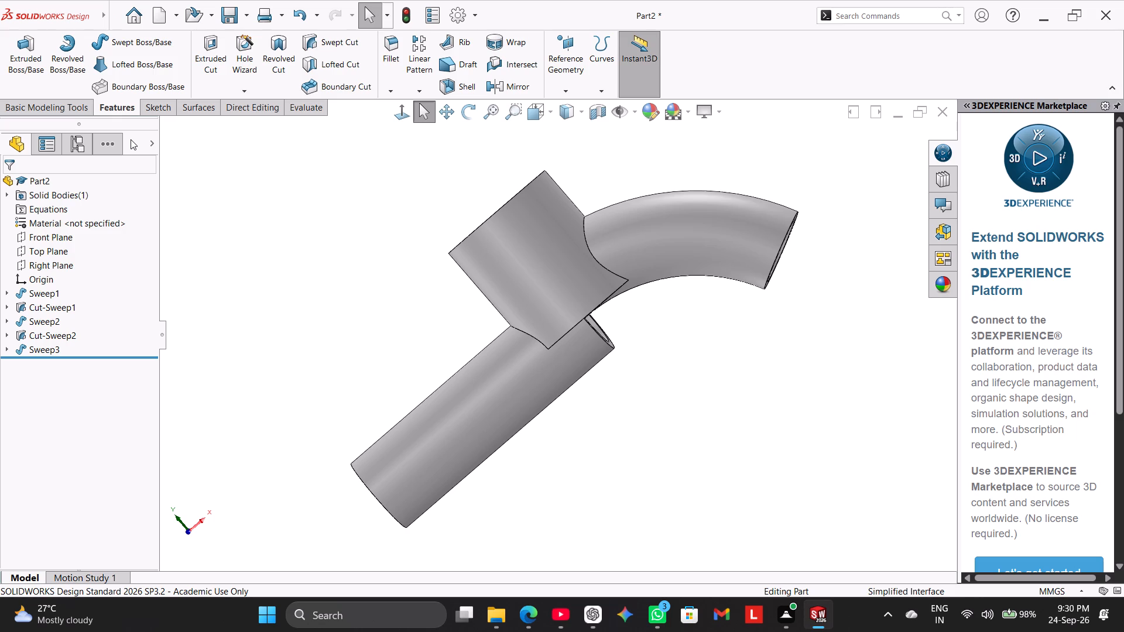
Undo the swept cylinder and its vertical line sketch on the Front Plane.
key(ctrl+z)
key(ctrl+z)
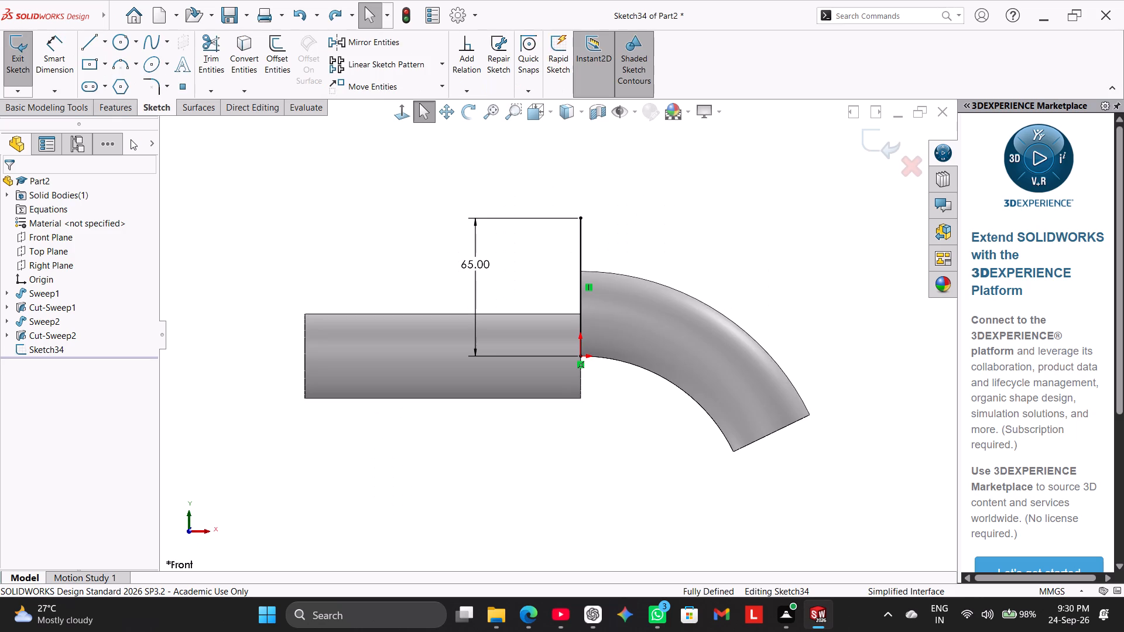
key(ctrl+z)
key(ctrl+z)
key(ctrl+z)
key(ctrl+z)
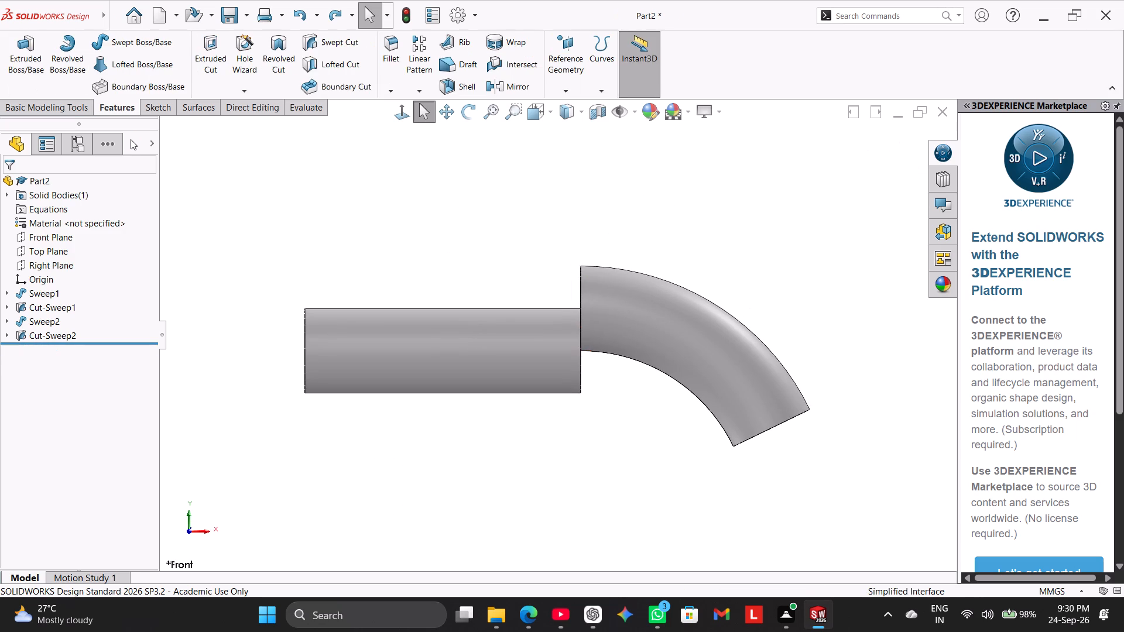
Undo the deletions of Sketch16 and of the revolved round-bottomed body with its top flange.
key(ctrl+z)
key(ctrl+z)
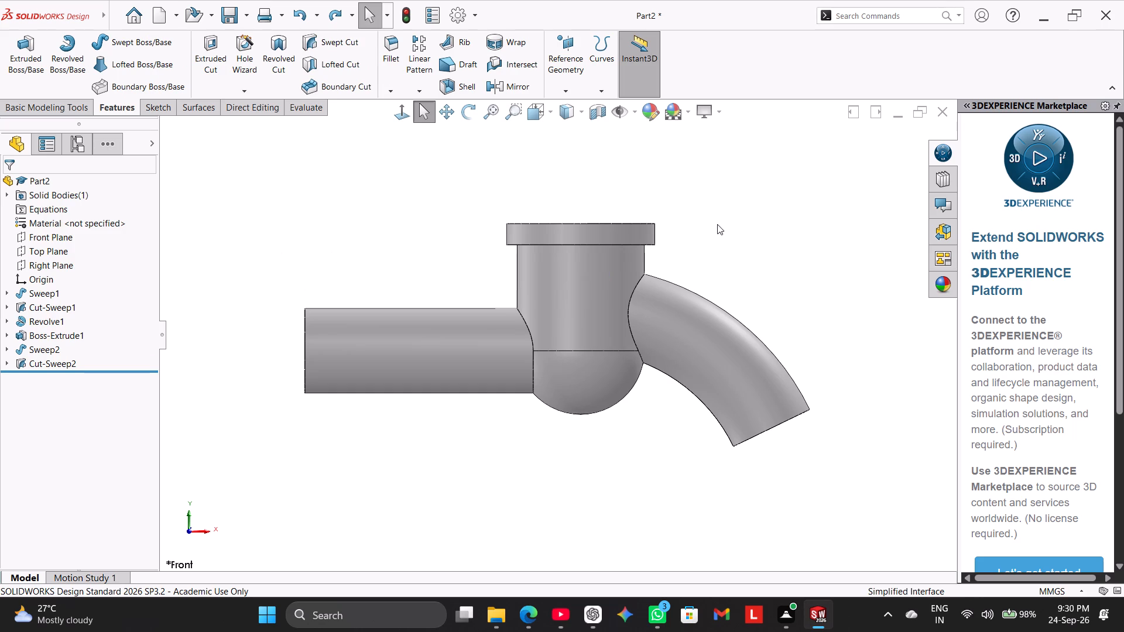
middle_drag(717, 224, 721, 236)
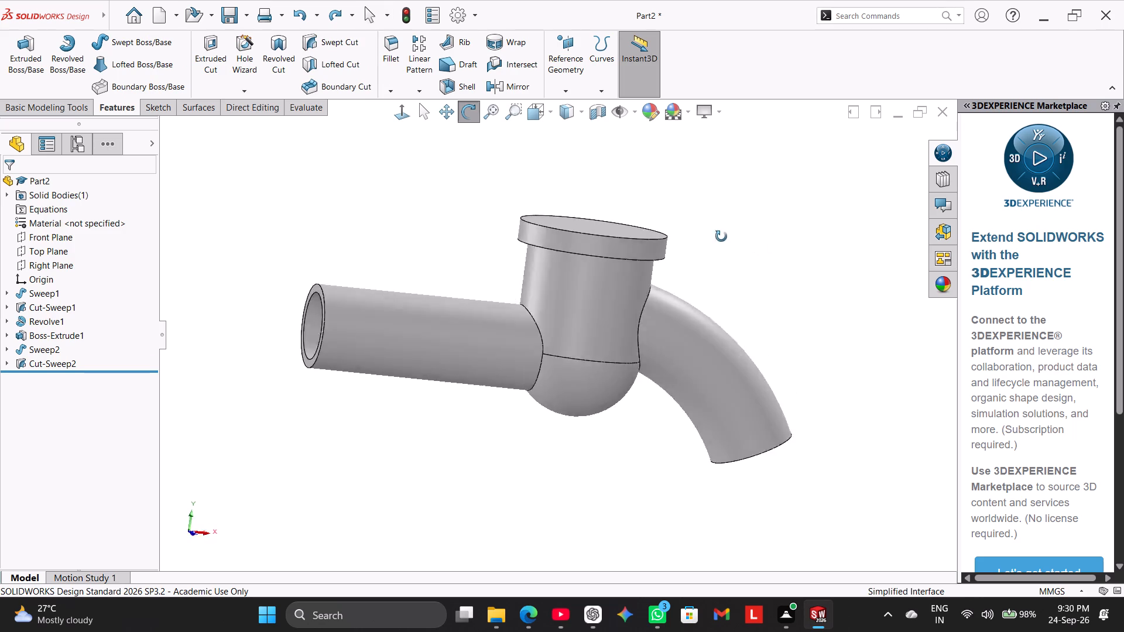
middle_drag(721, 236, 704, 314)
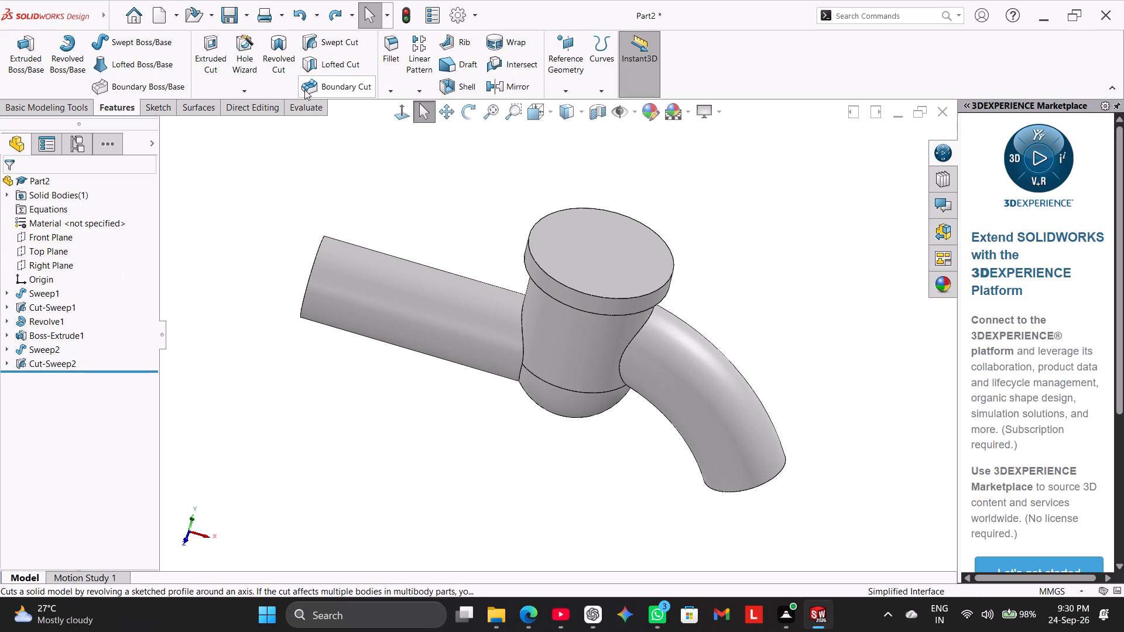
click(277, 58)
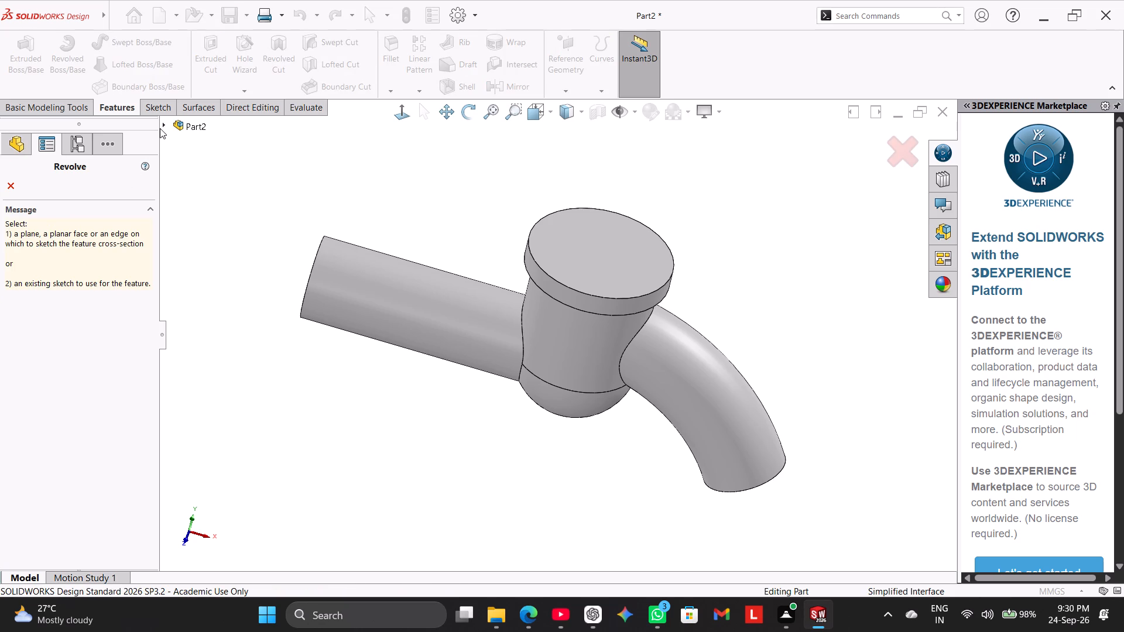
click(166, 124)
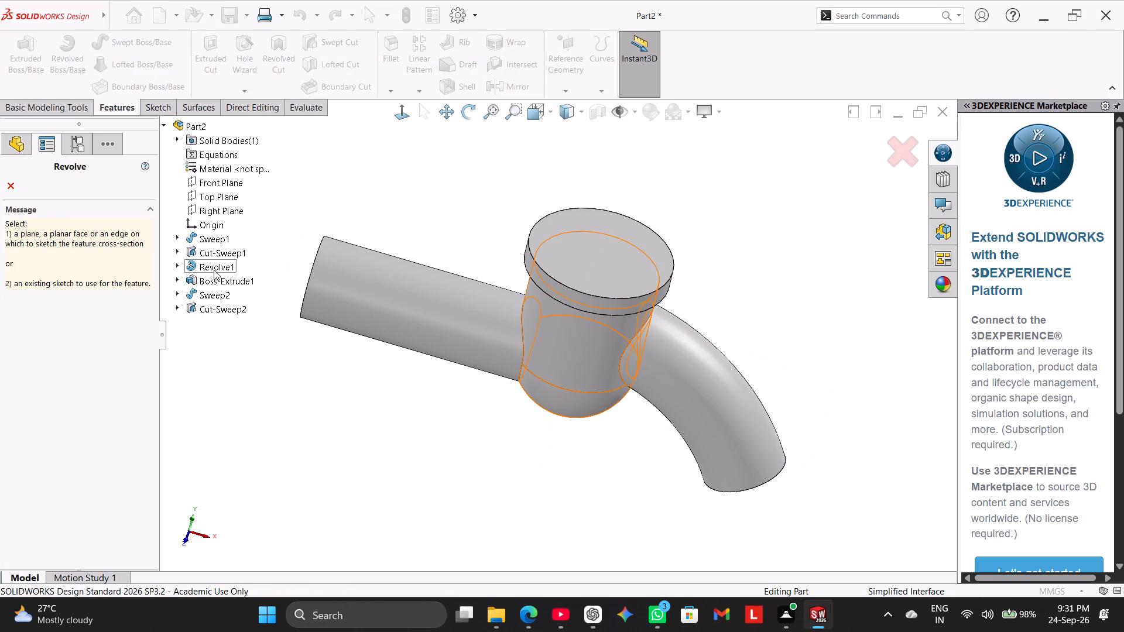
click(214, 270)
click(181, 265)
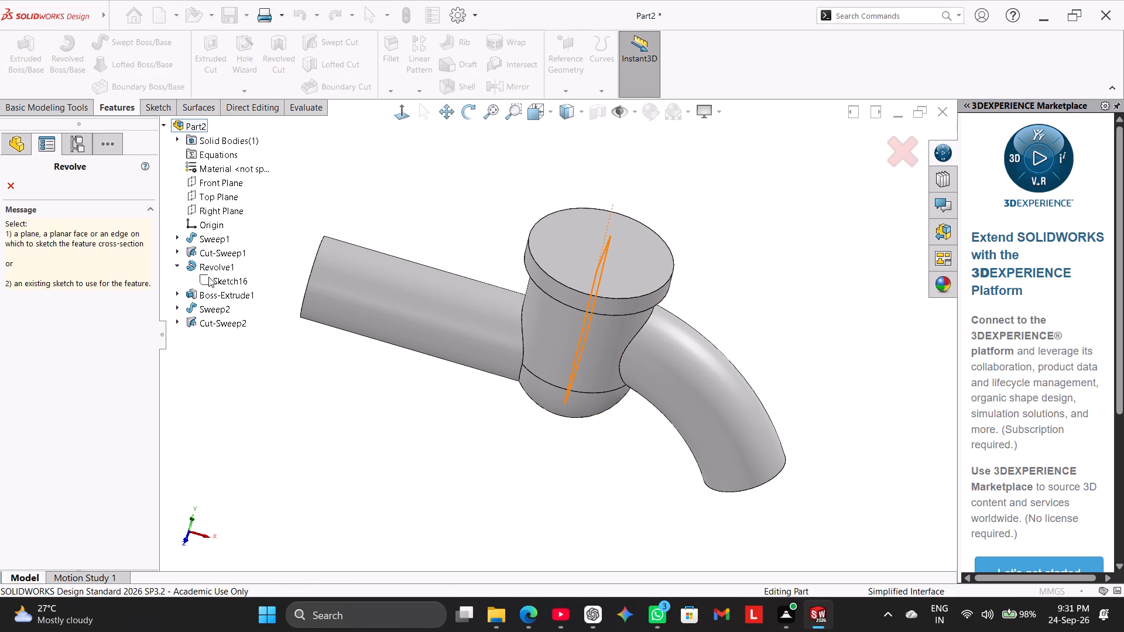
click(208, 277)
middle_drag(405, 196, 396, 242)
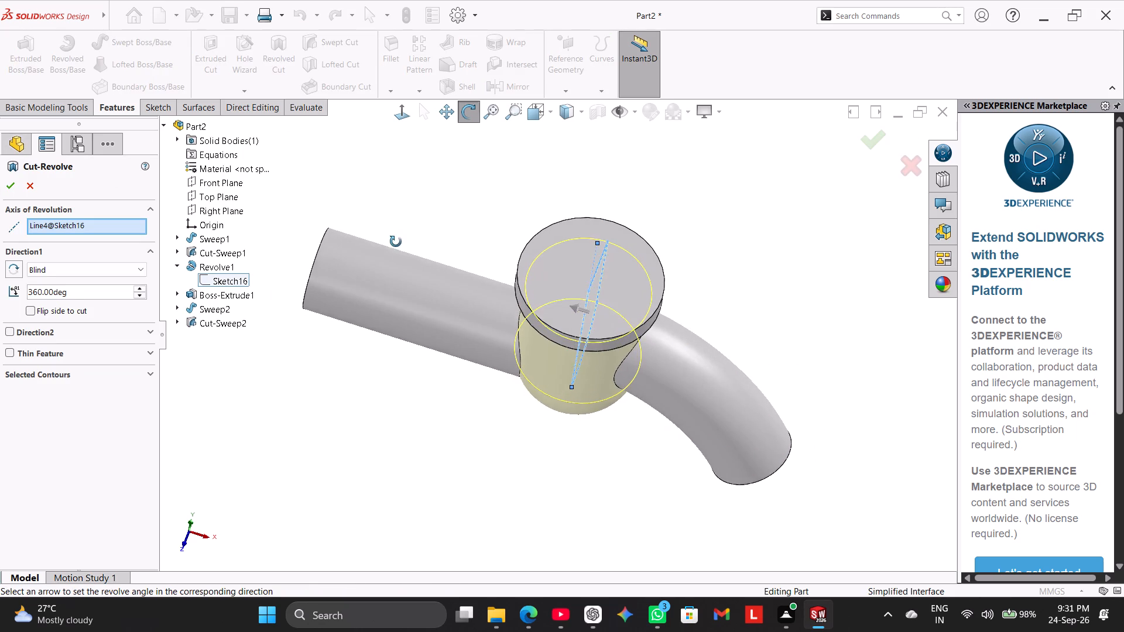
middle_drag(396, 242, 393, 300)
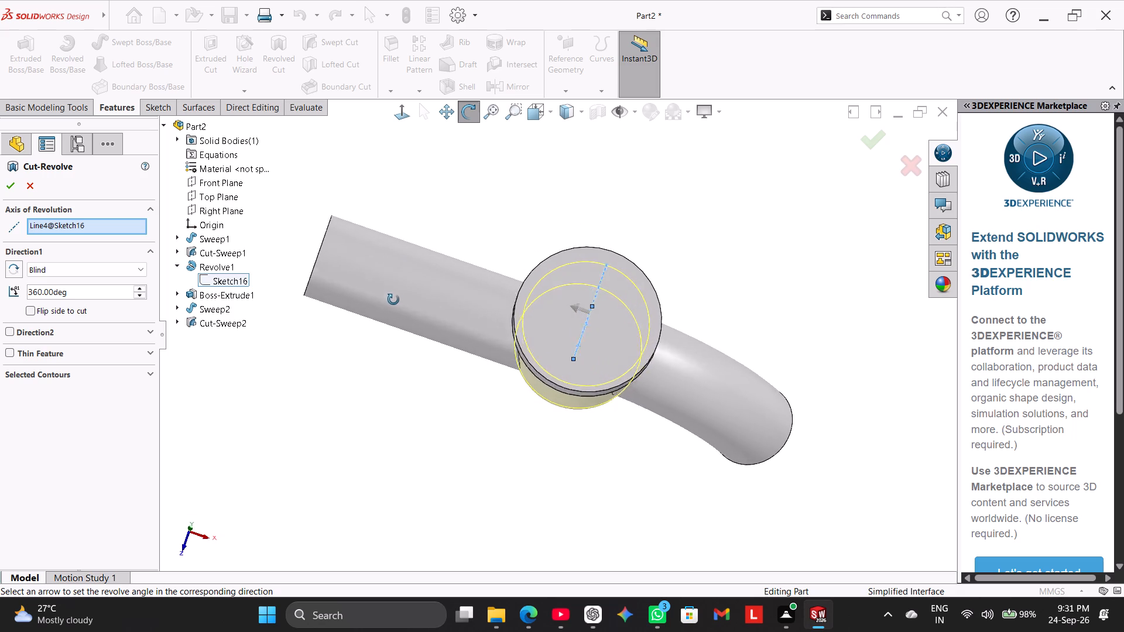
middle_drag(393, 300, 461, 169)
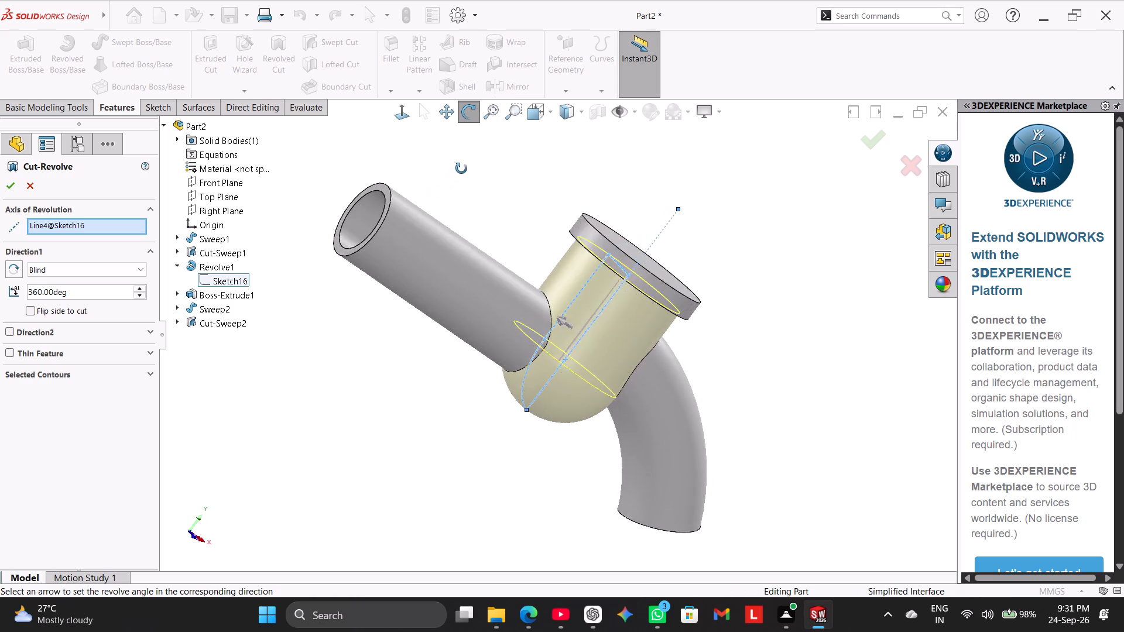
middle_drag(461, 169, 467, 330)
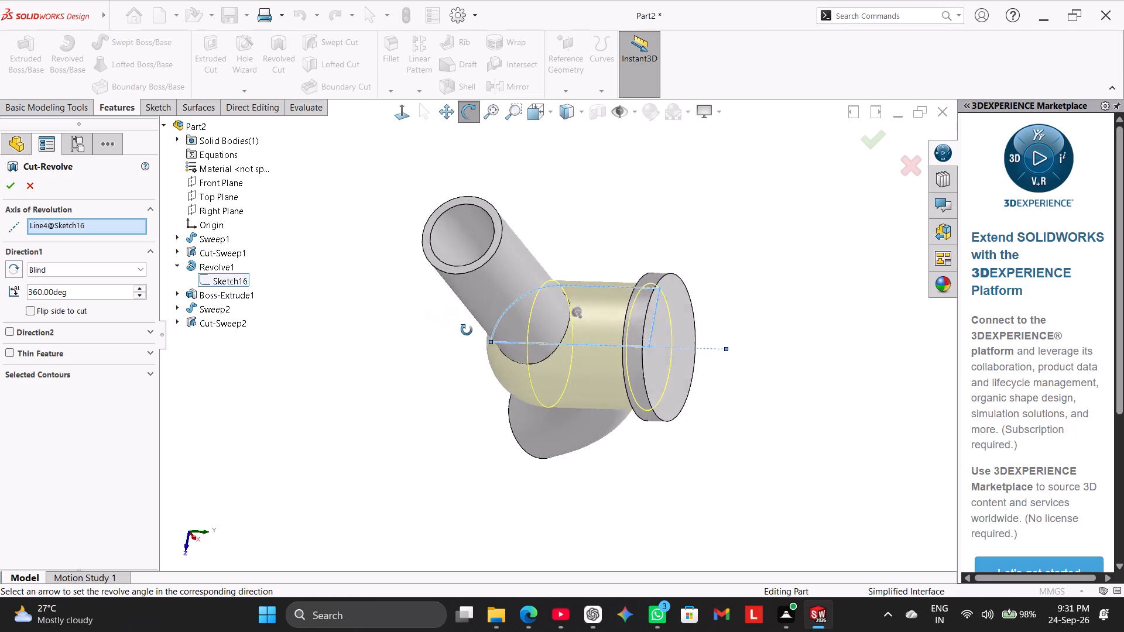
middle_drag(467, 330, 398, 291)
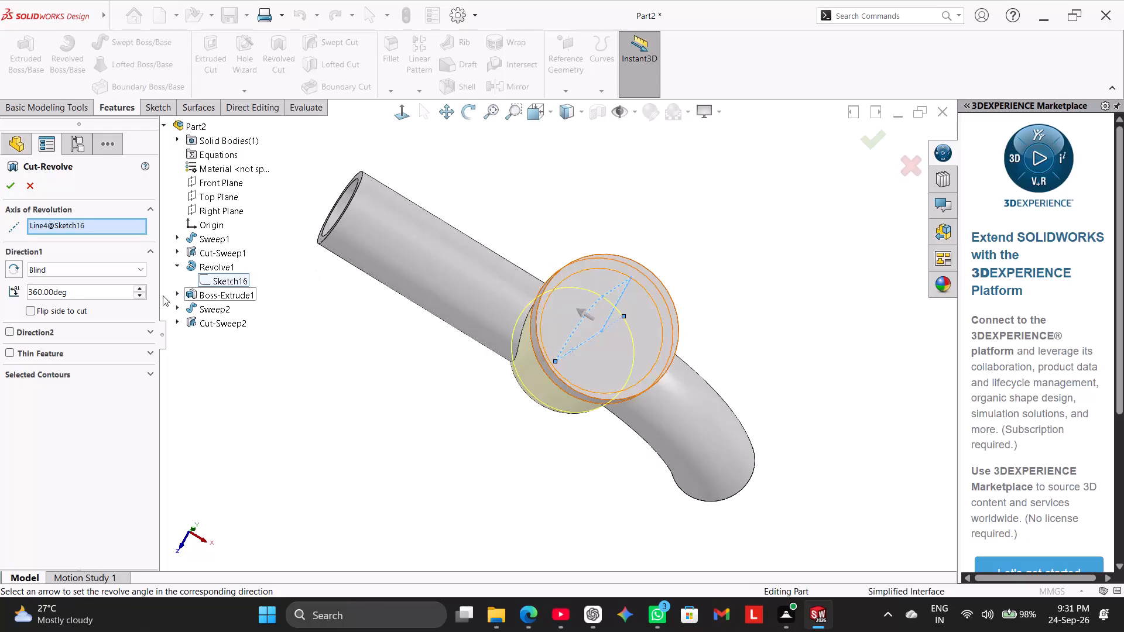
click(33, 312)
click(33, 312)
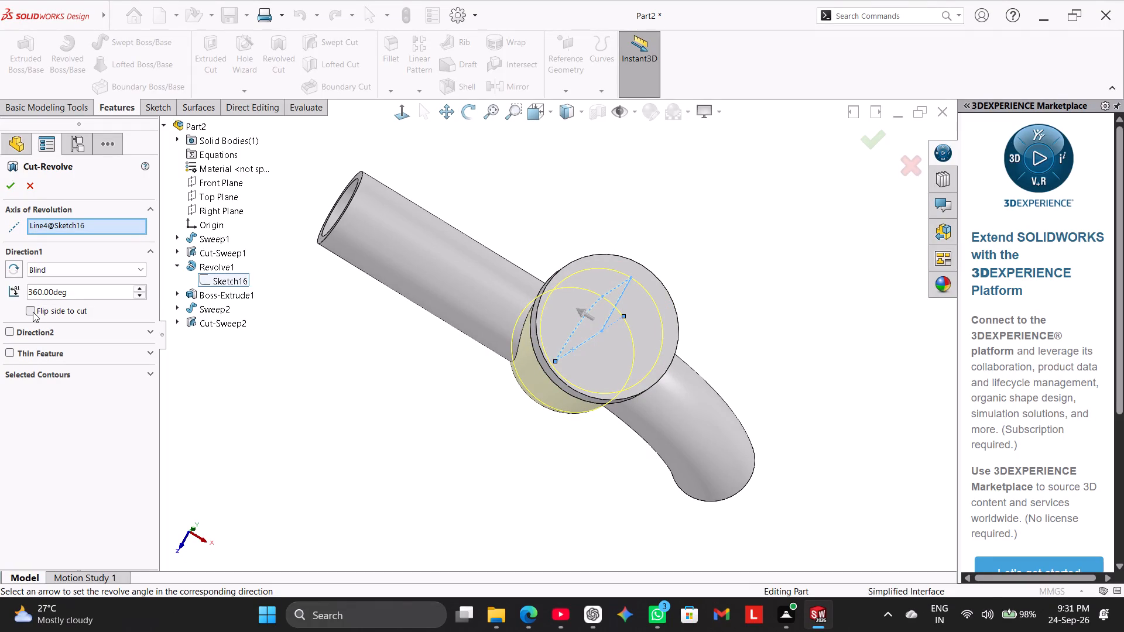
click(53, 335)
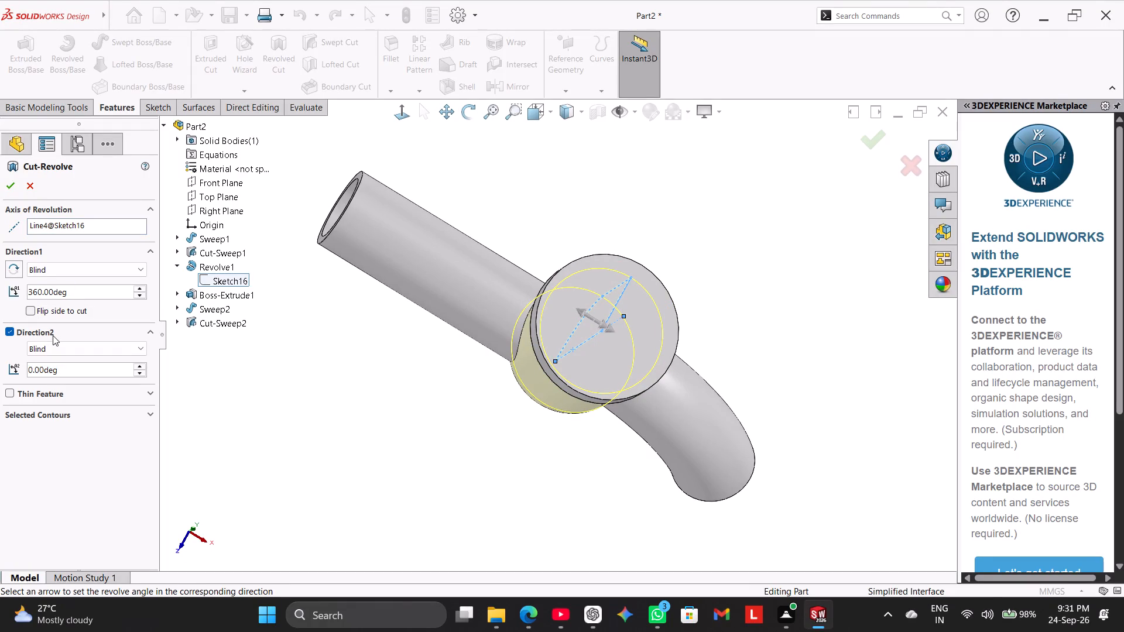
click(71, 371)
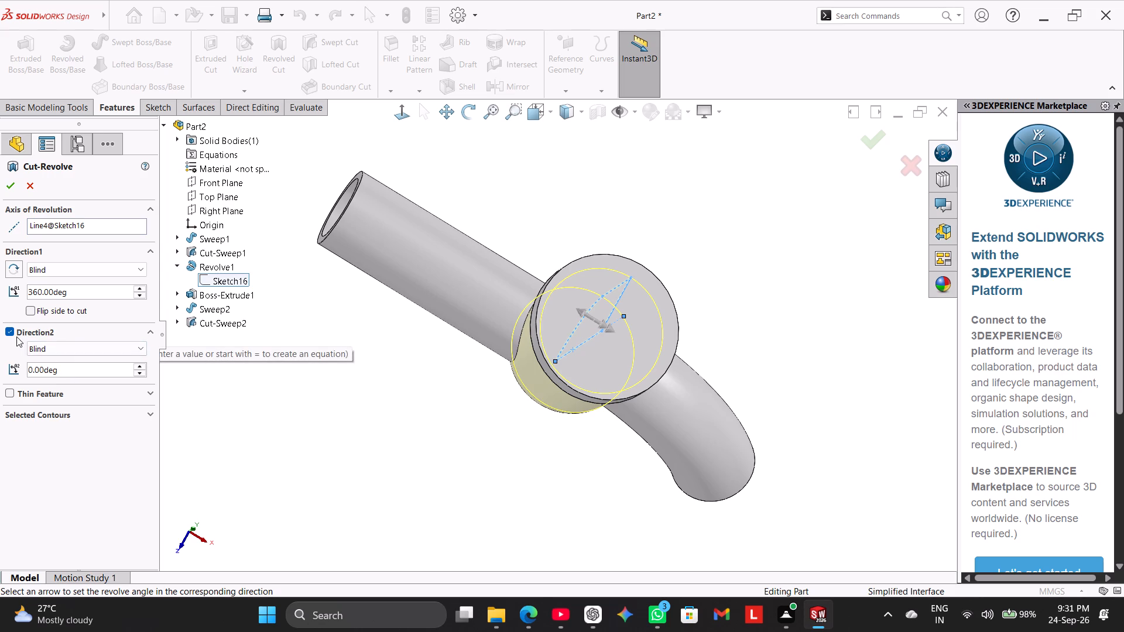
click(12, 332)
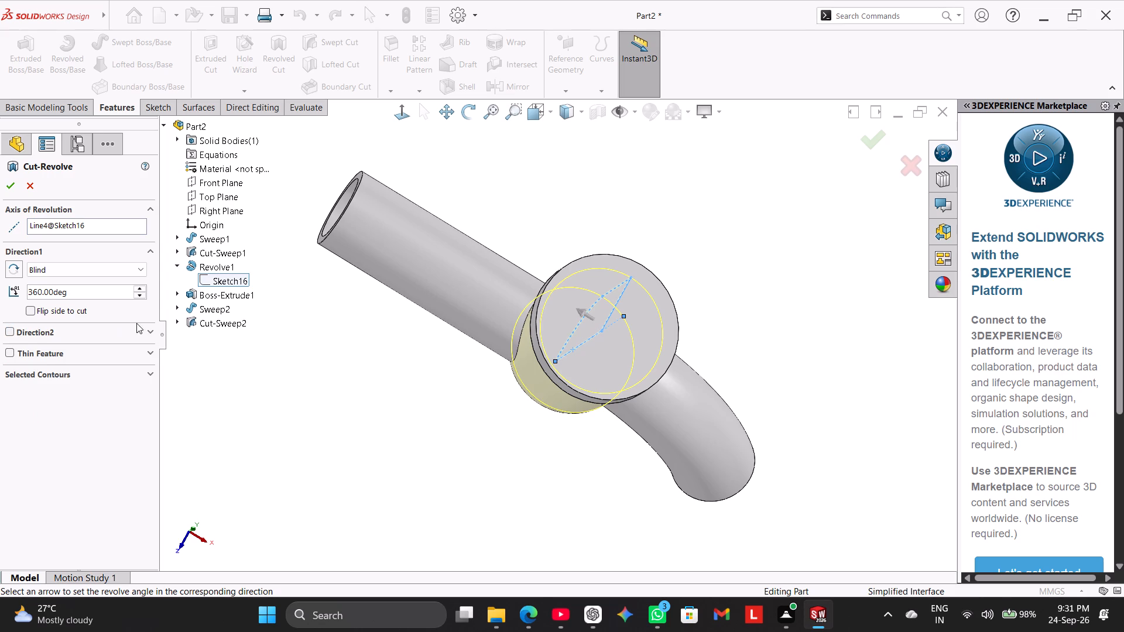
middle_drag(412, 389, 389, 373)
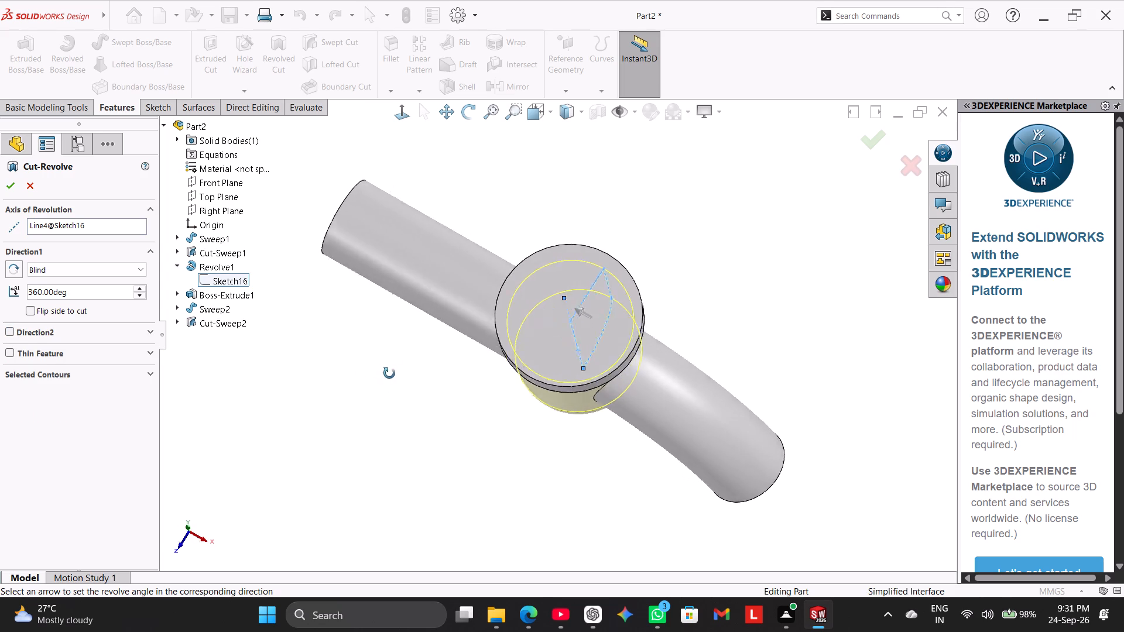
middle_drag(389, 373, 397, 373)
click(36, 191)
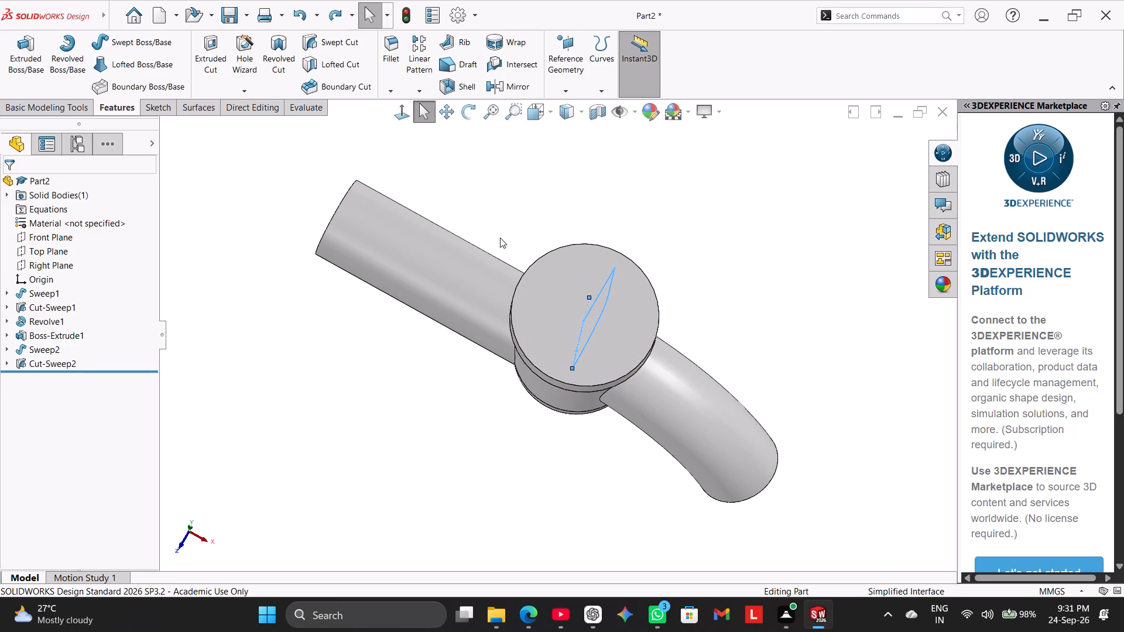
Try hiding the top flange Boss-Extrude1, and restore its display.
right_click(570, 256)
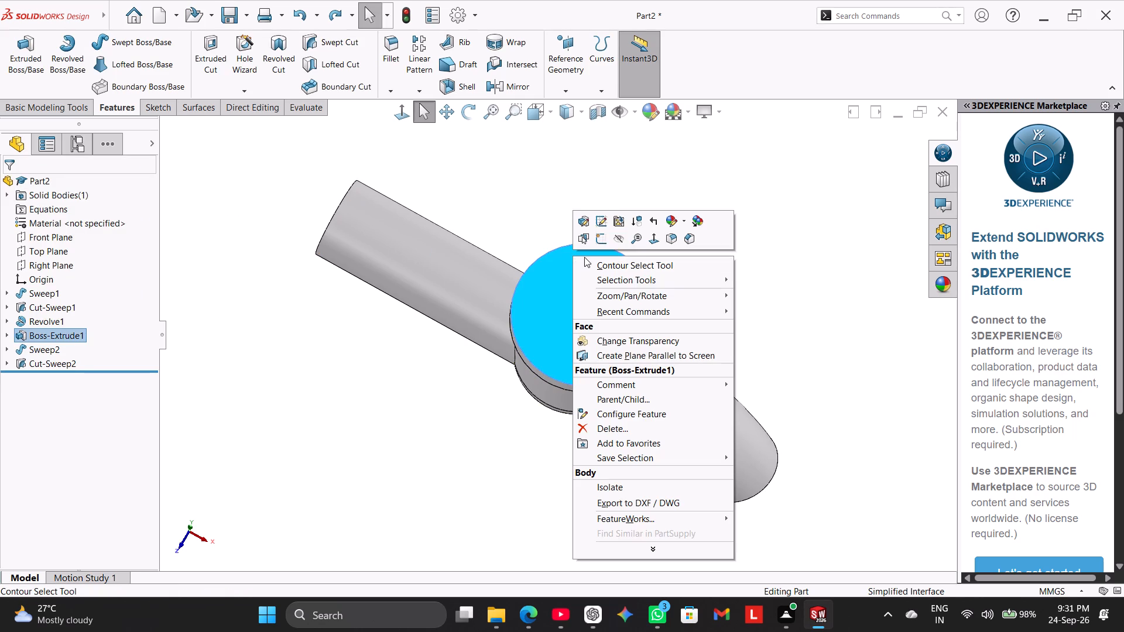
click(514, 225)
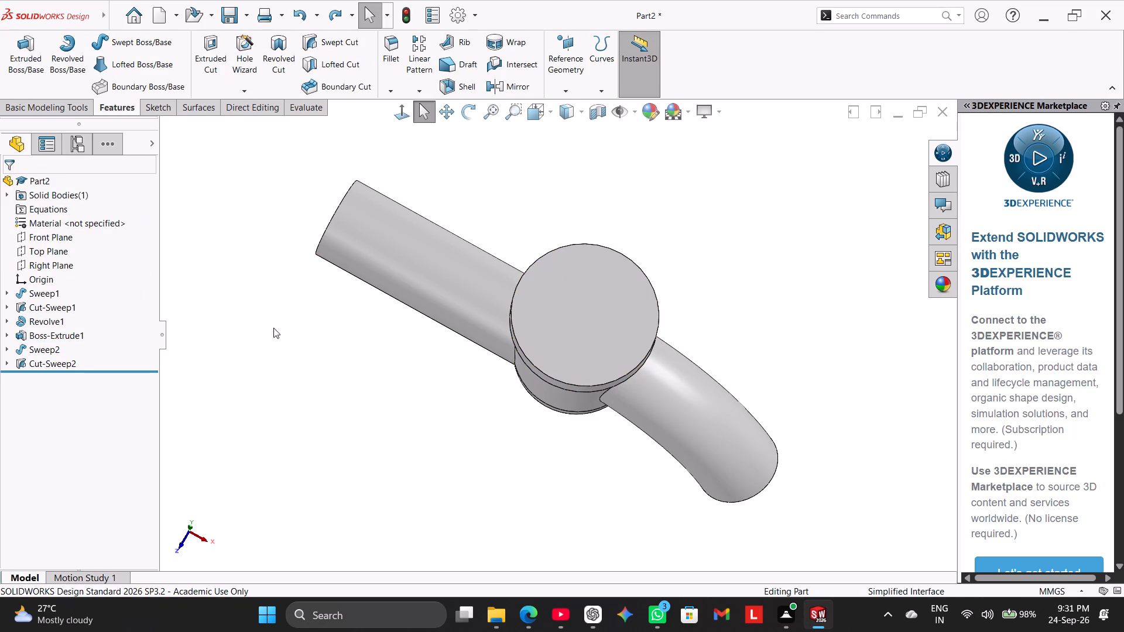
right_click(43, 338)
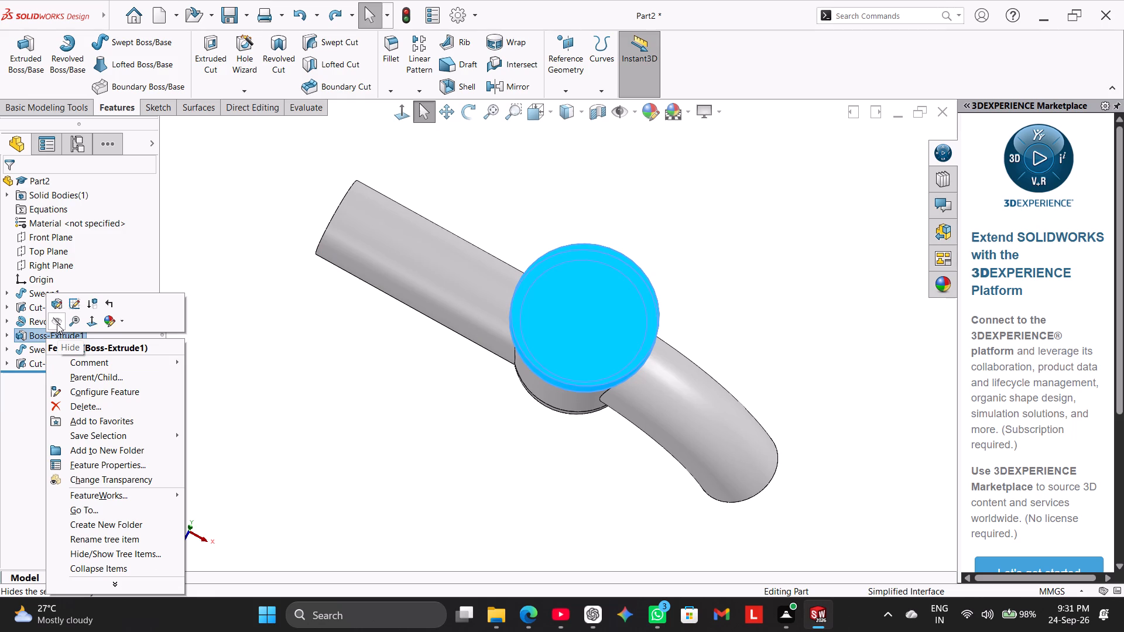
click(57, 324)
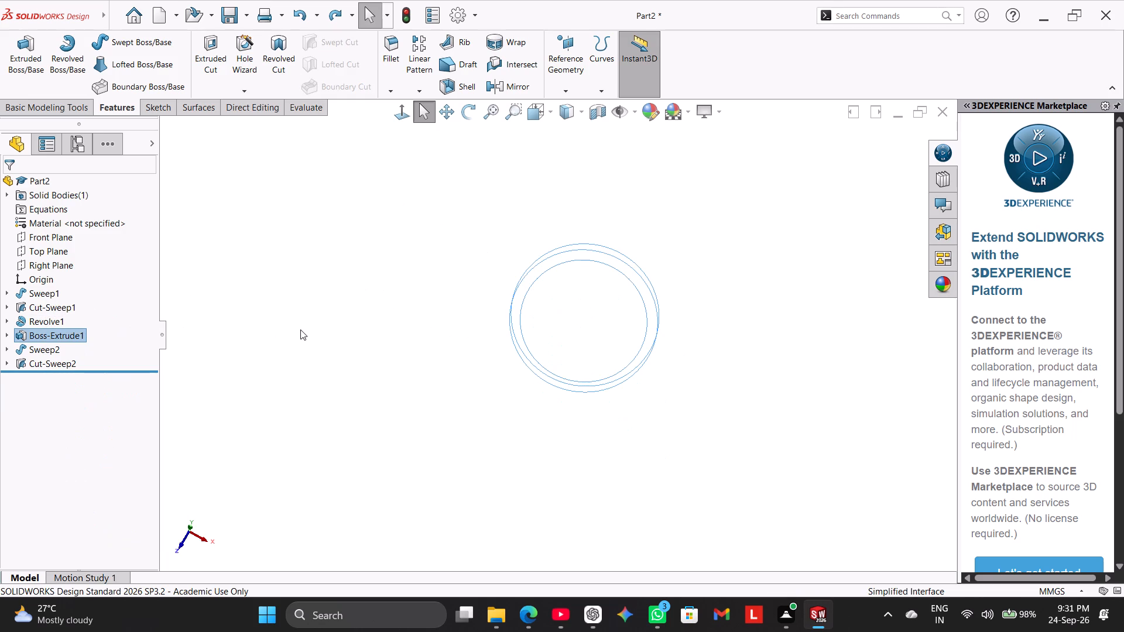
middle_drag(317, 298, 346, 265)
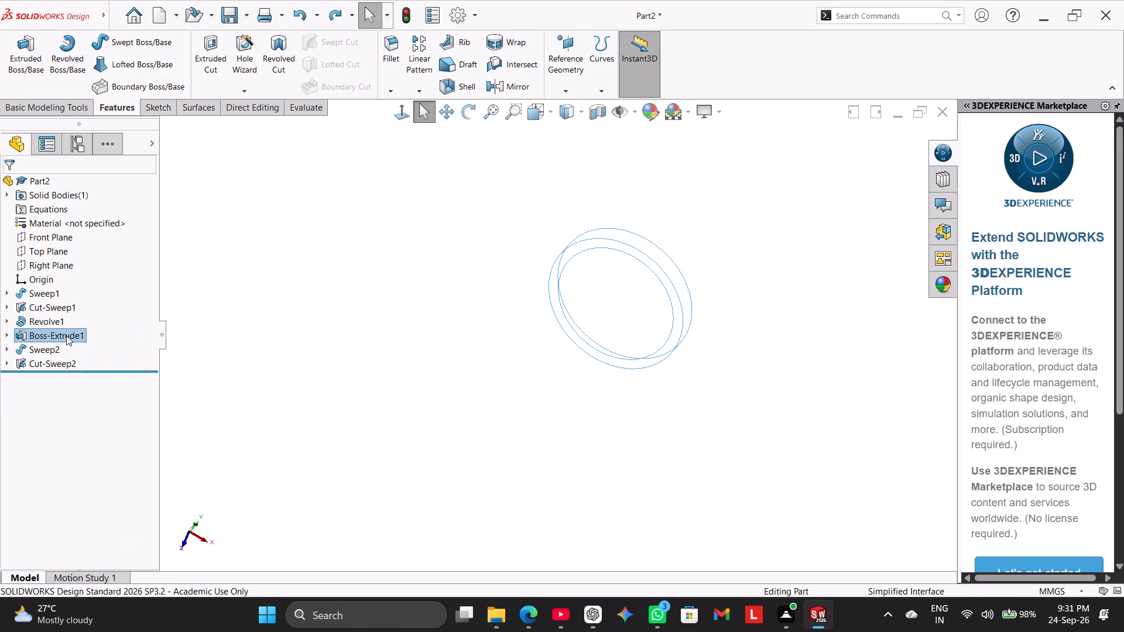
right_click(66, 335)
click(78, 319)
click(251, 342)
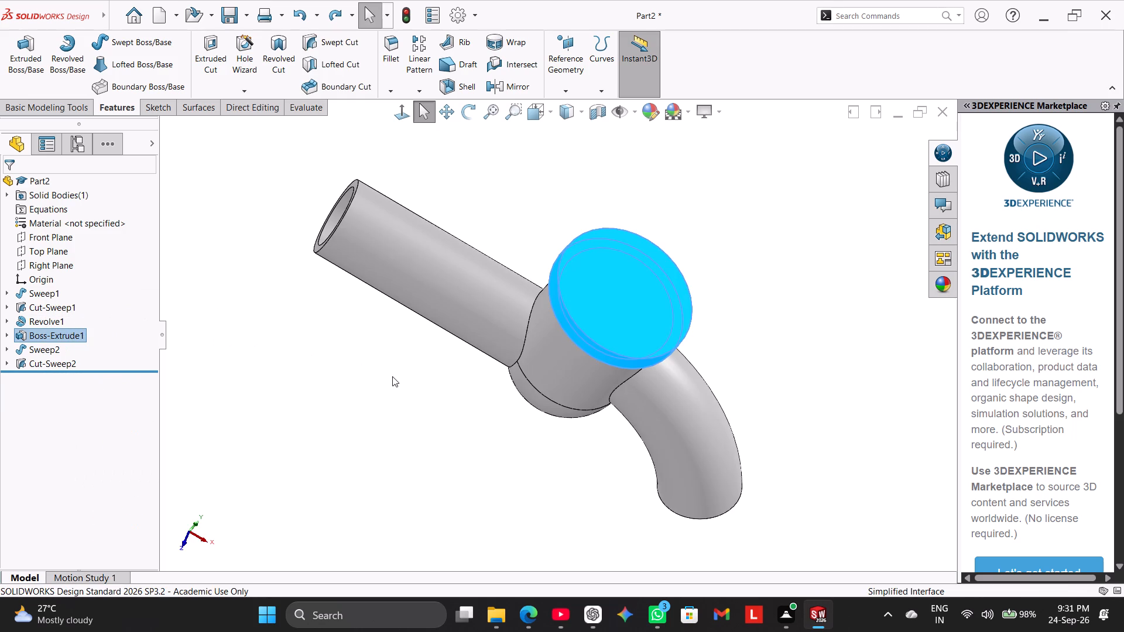
Delete the top flange feature Boss-Extrude1 while keeping its circle sketch.
middle_drag(392, 376, 373, 340)
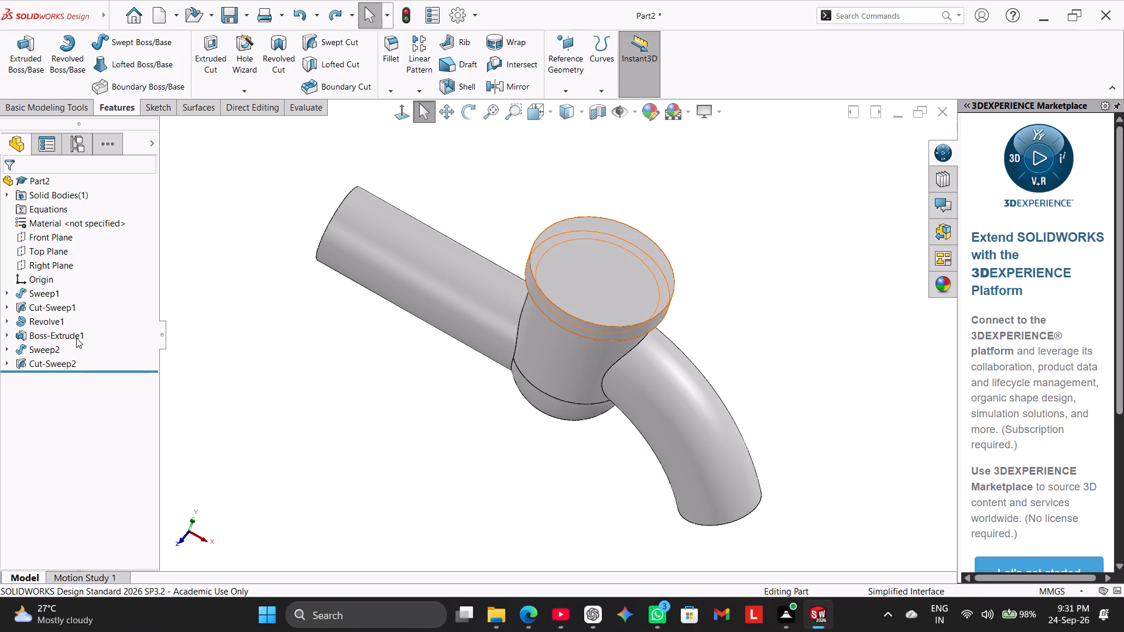
right_click(76, 337)
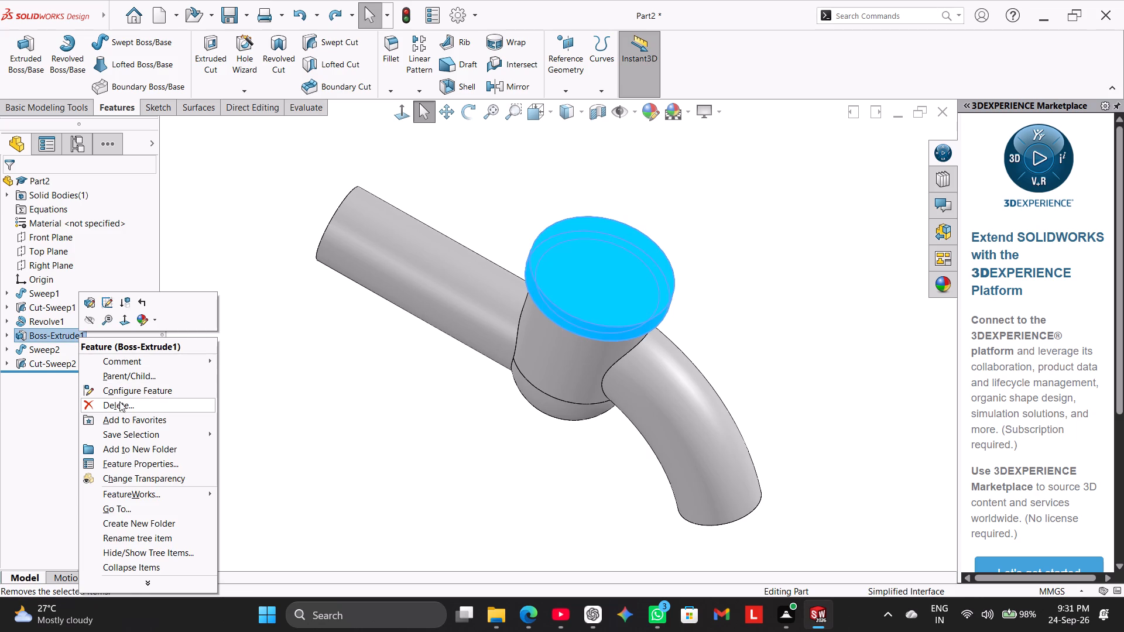
click(119, 401)
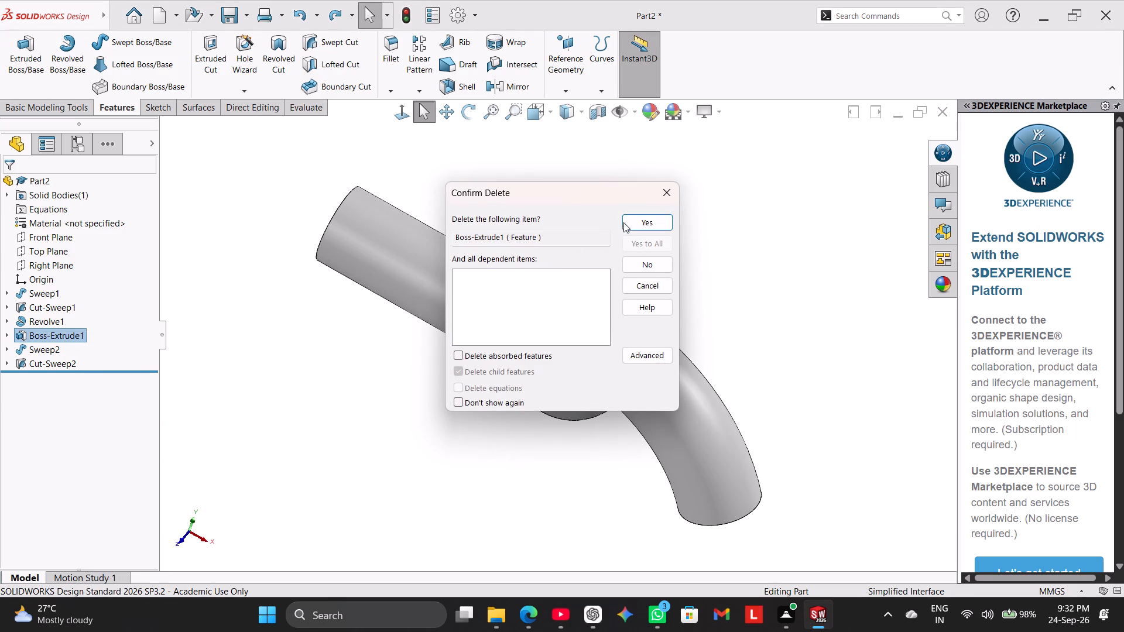
click(634, 222)
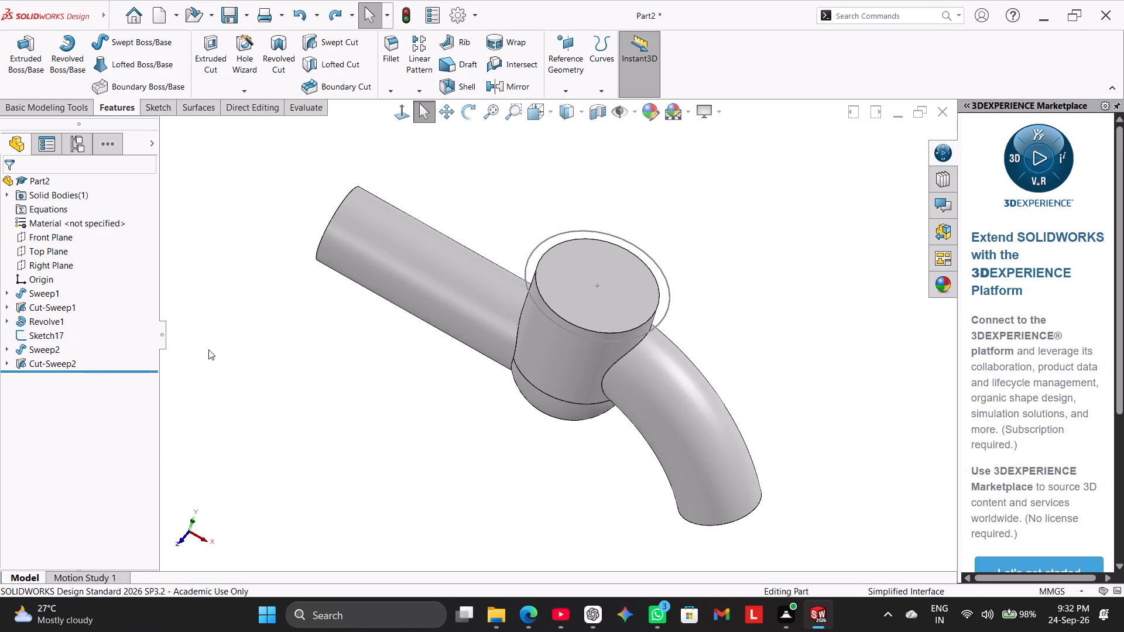
Sketch a circle about 48.8 mm in diameter, centred on the origin, on the central body's flat top face.
click(543, 280)
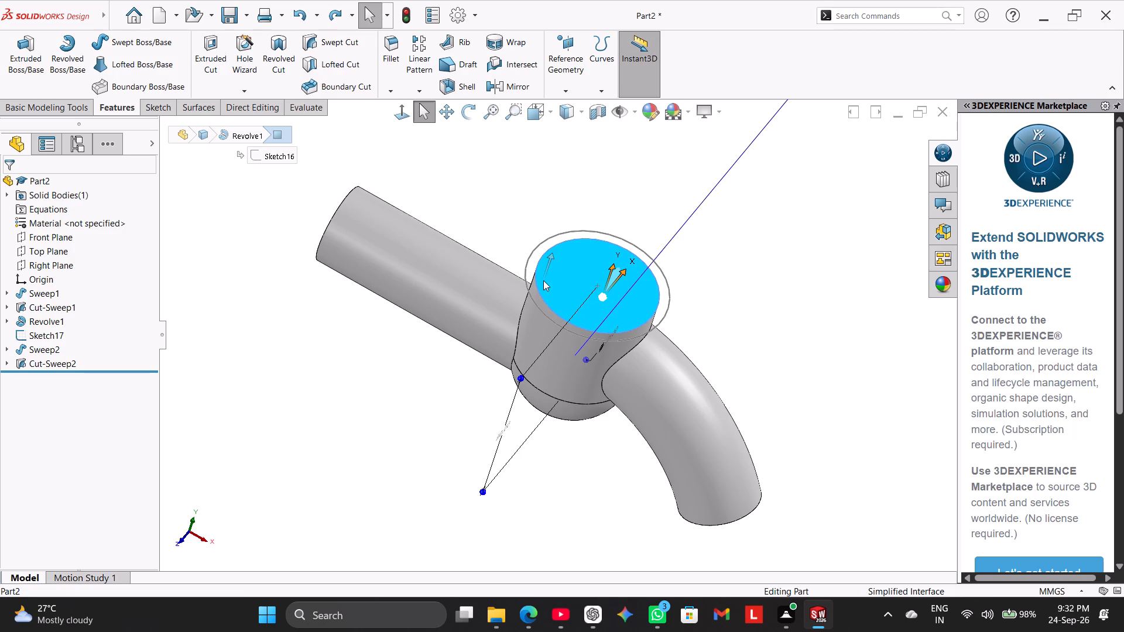
click(599, 245)
click(503, 233)
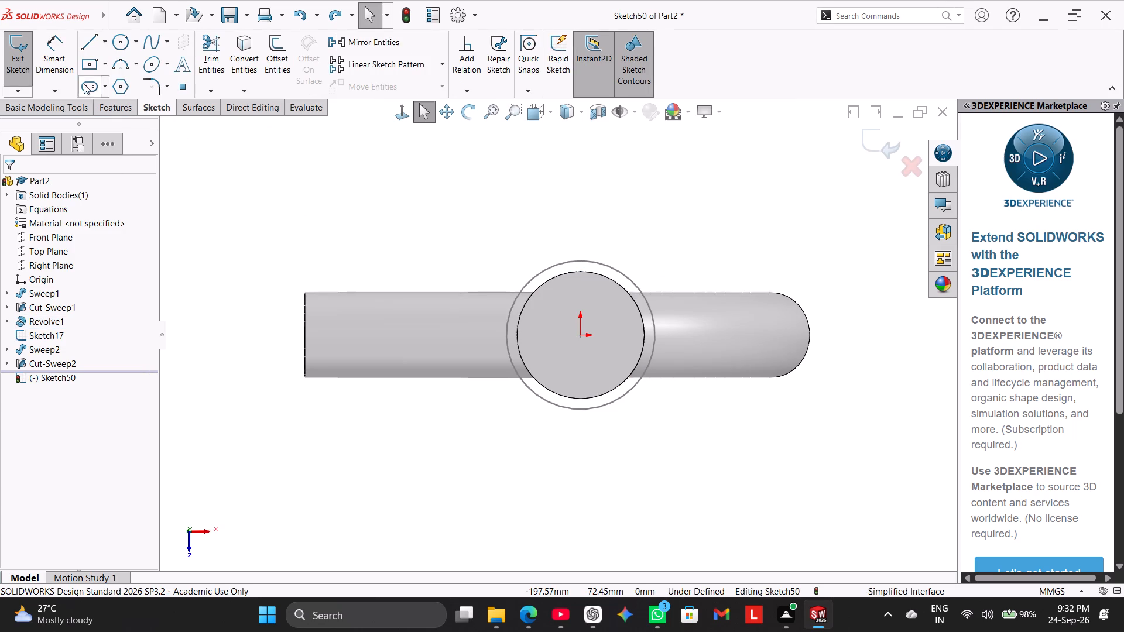
click(128, 43)
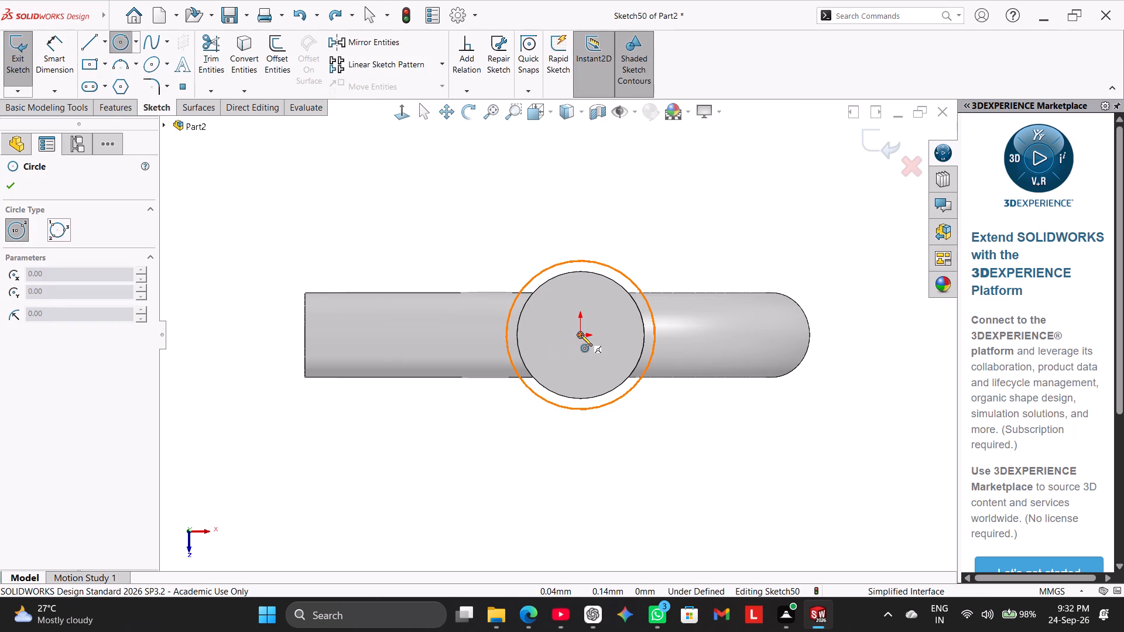
click(581, 335)
click(615, 374)
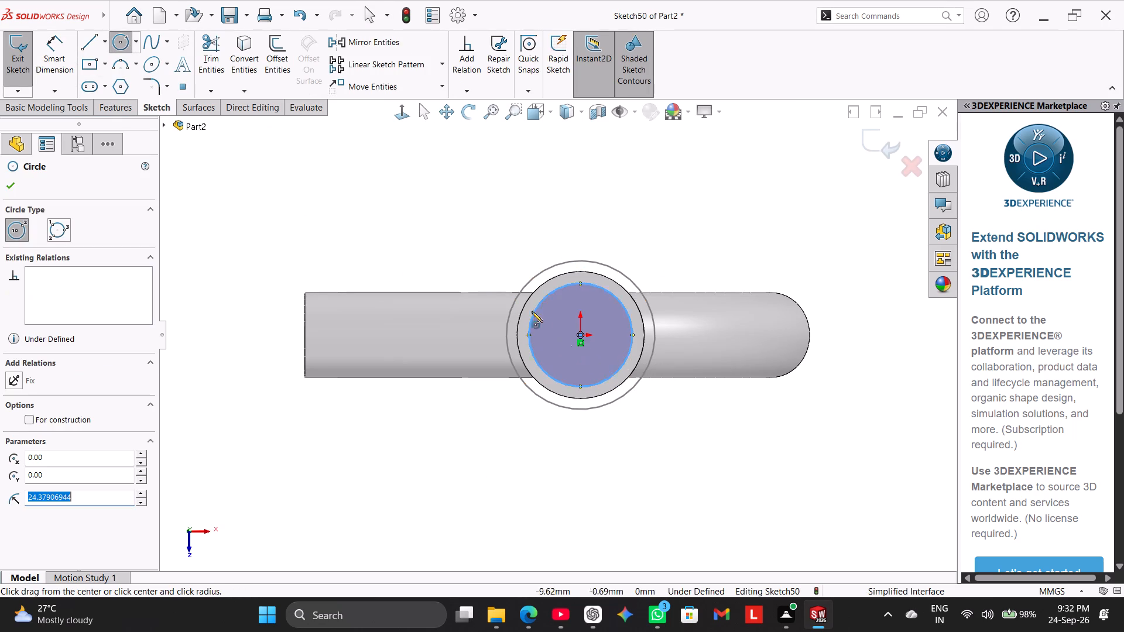
right_click(451, 232)
click(481, 241)
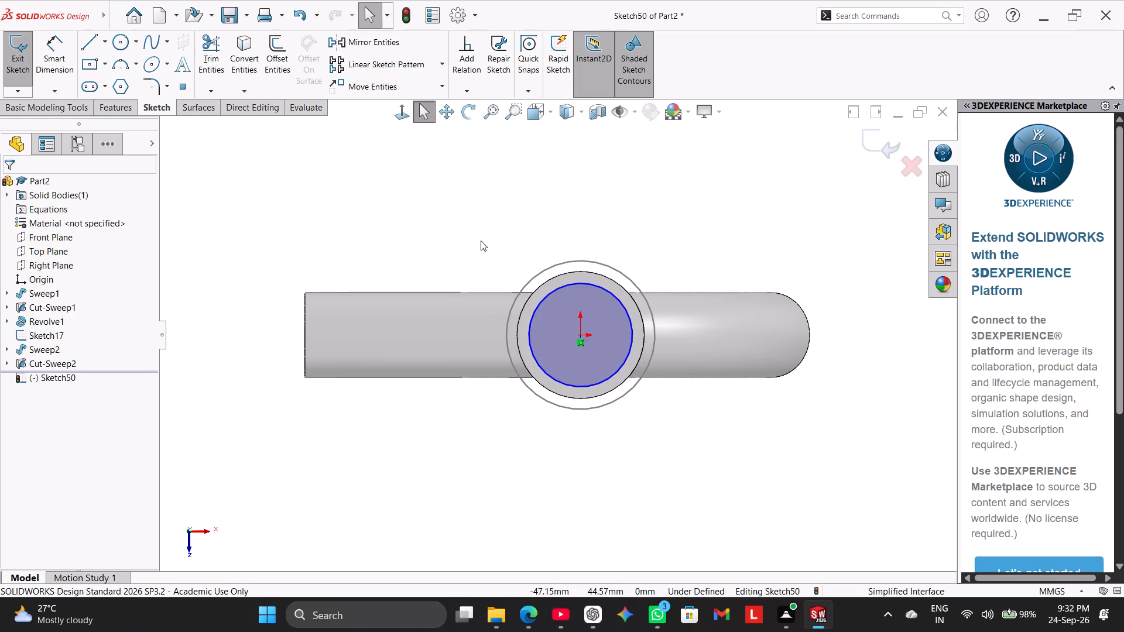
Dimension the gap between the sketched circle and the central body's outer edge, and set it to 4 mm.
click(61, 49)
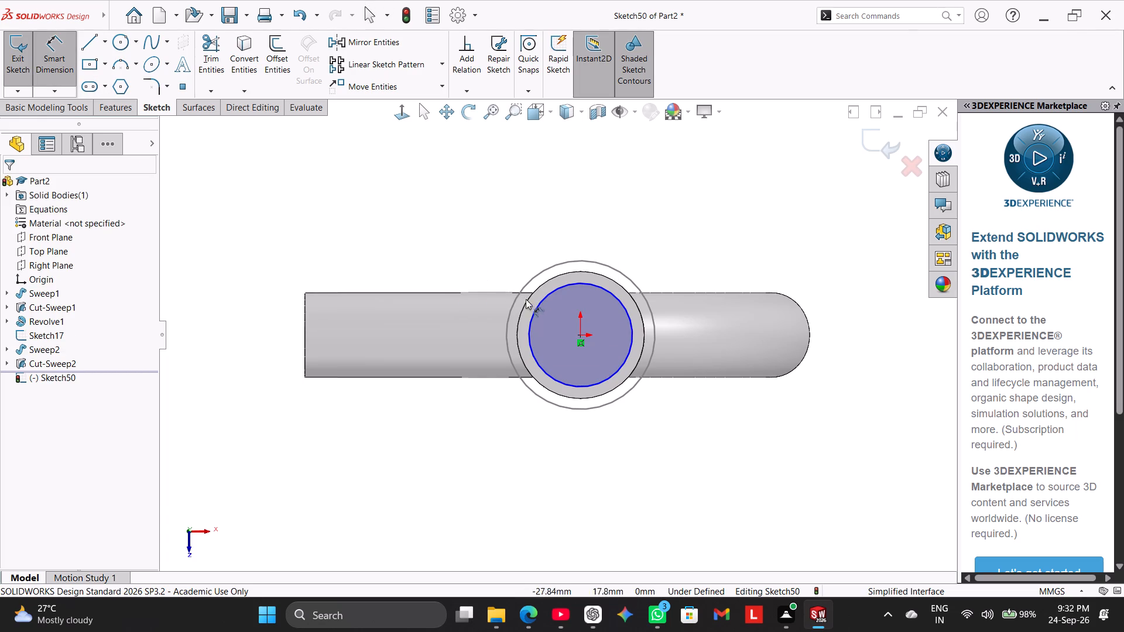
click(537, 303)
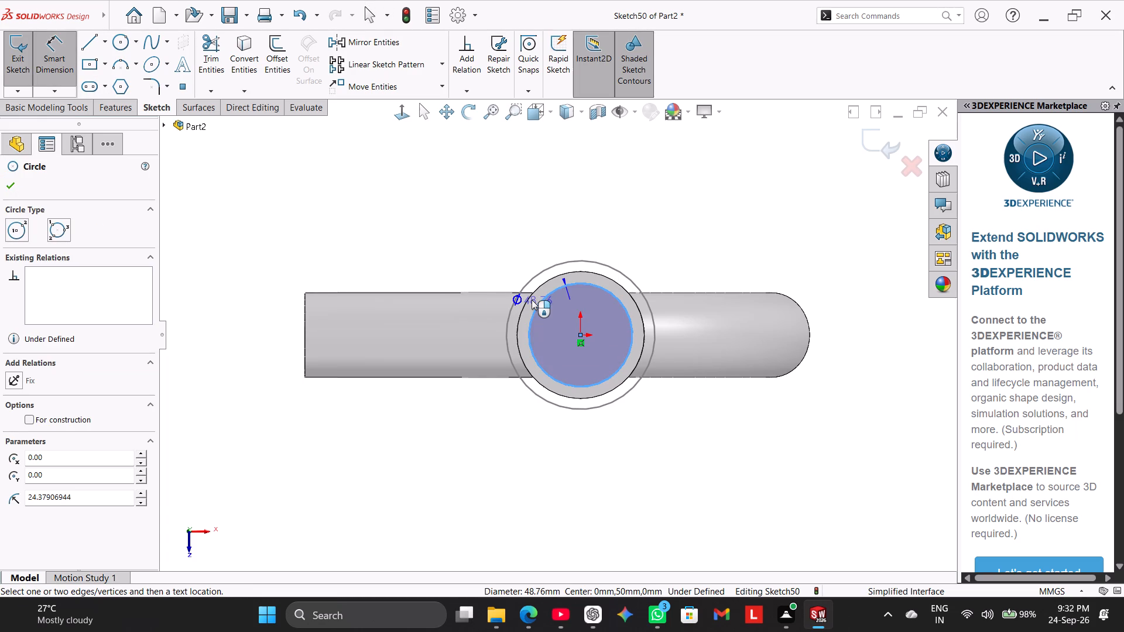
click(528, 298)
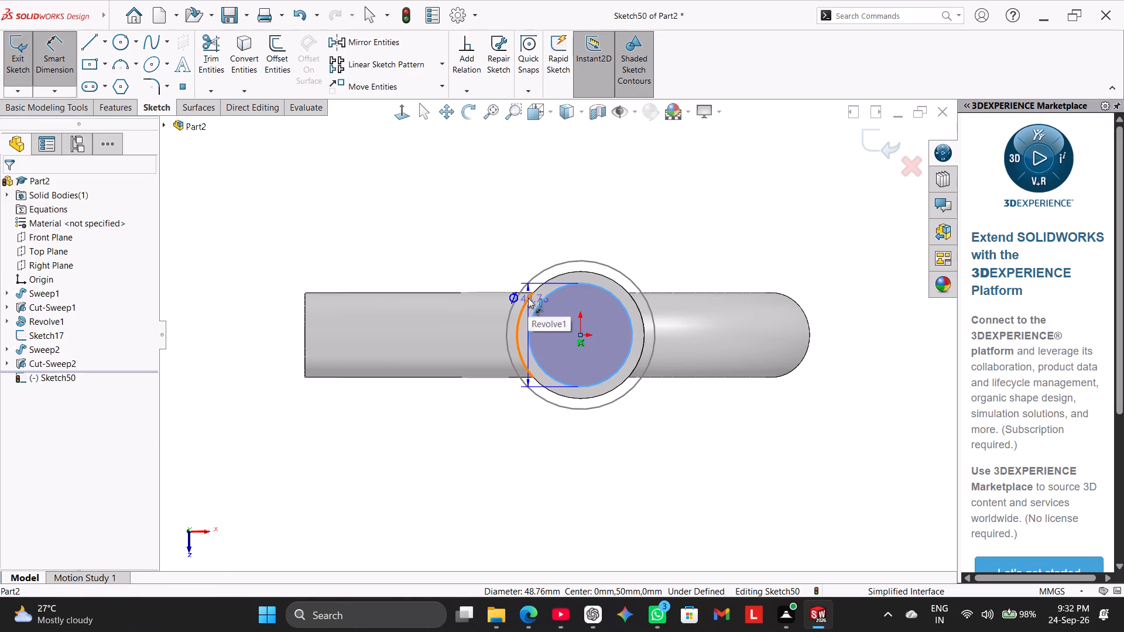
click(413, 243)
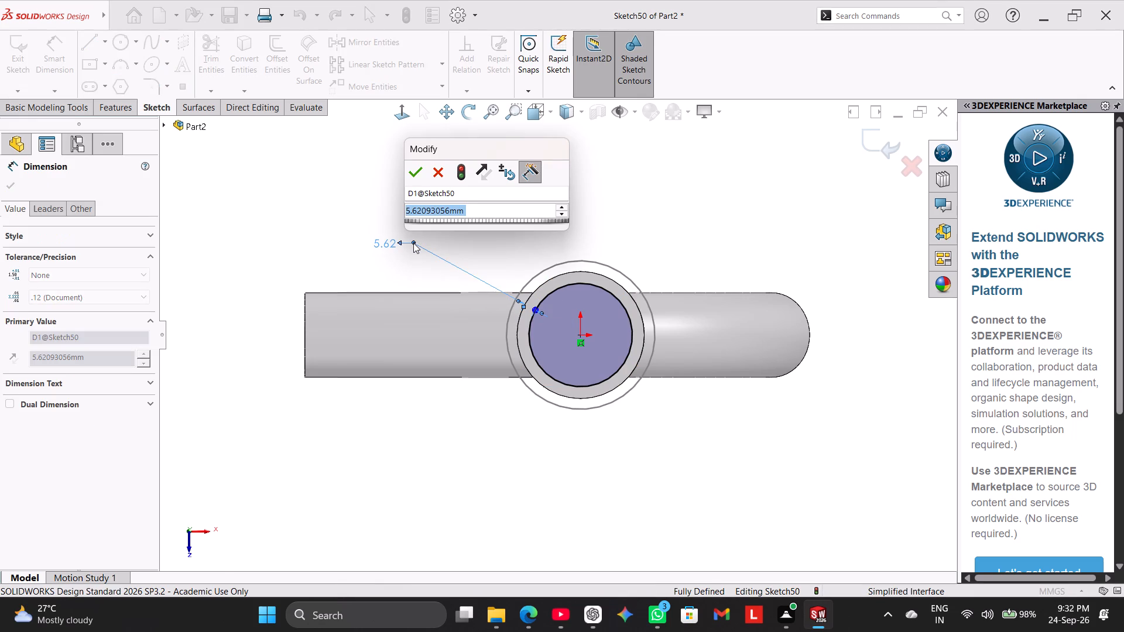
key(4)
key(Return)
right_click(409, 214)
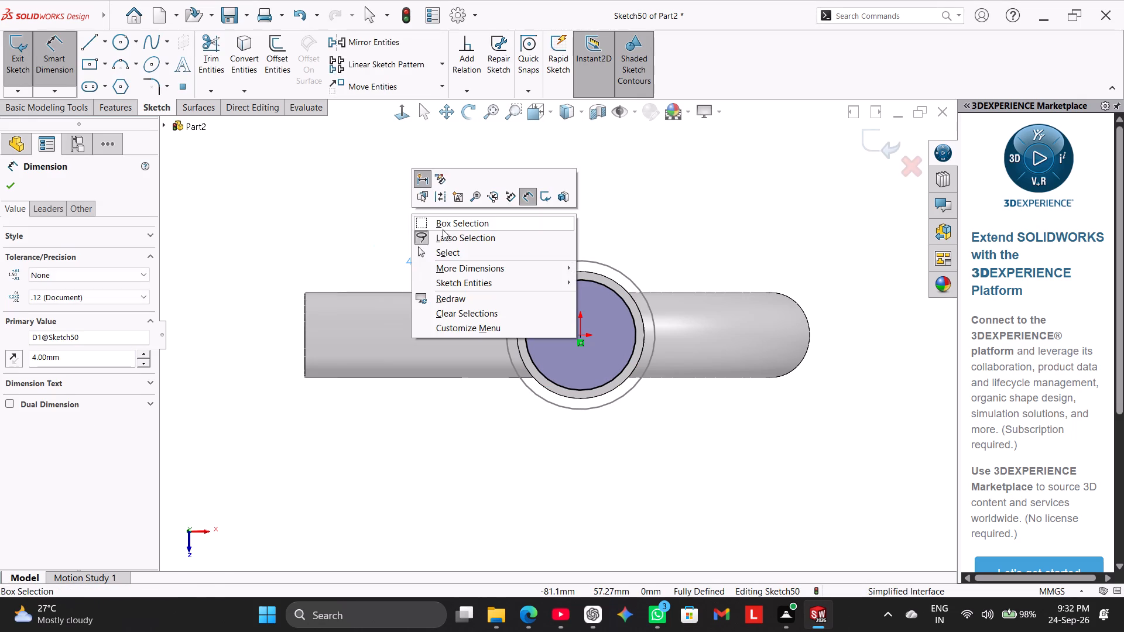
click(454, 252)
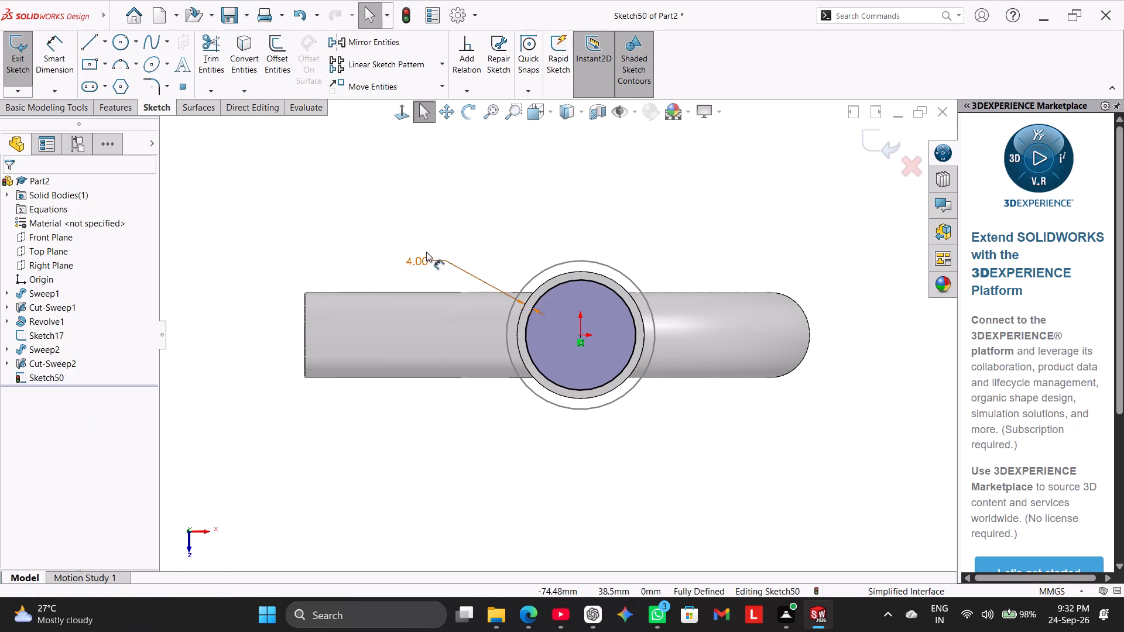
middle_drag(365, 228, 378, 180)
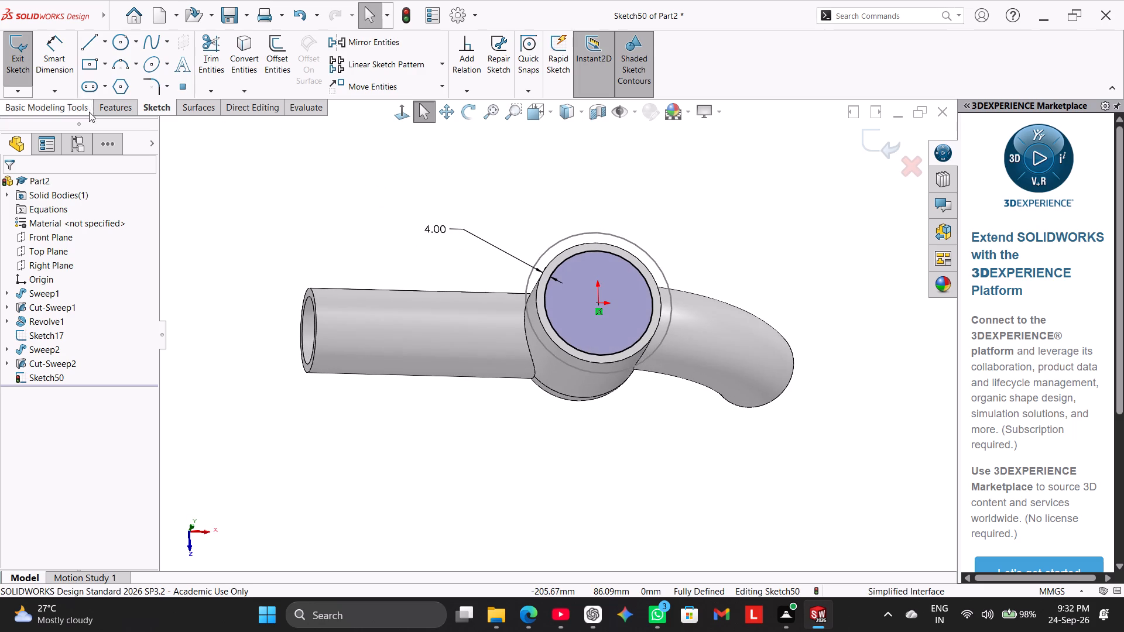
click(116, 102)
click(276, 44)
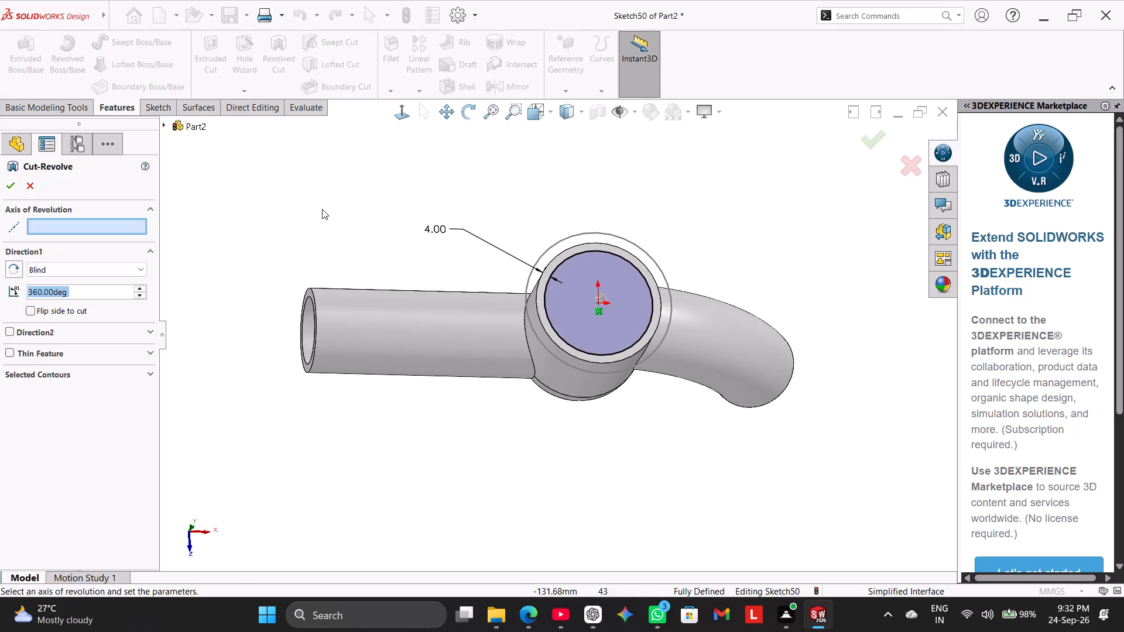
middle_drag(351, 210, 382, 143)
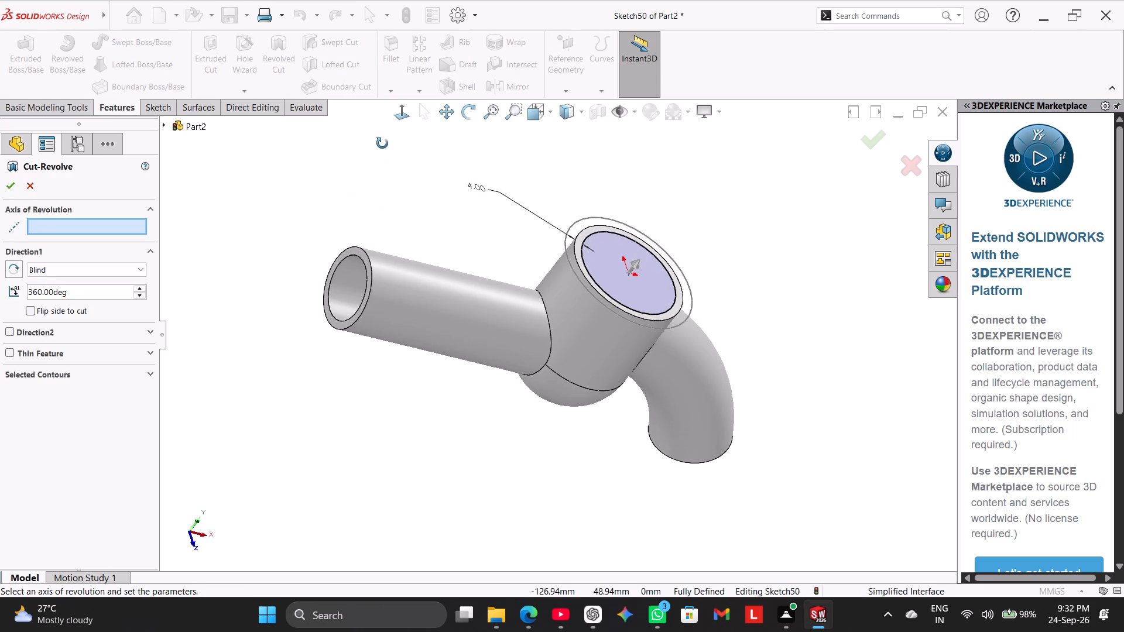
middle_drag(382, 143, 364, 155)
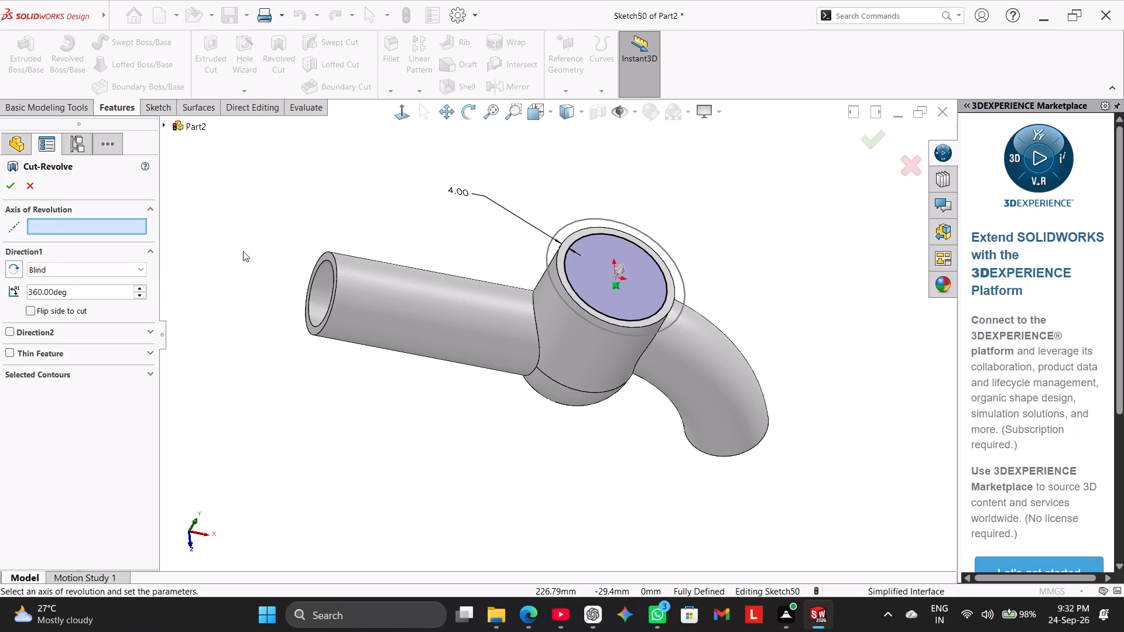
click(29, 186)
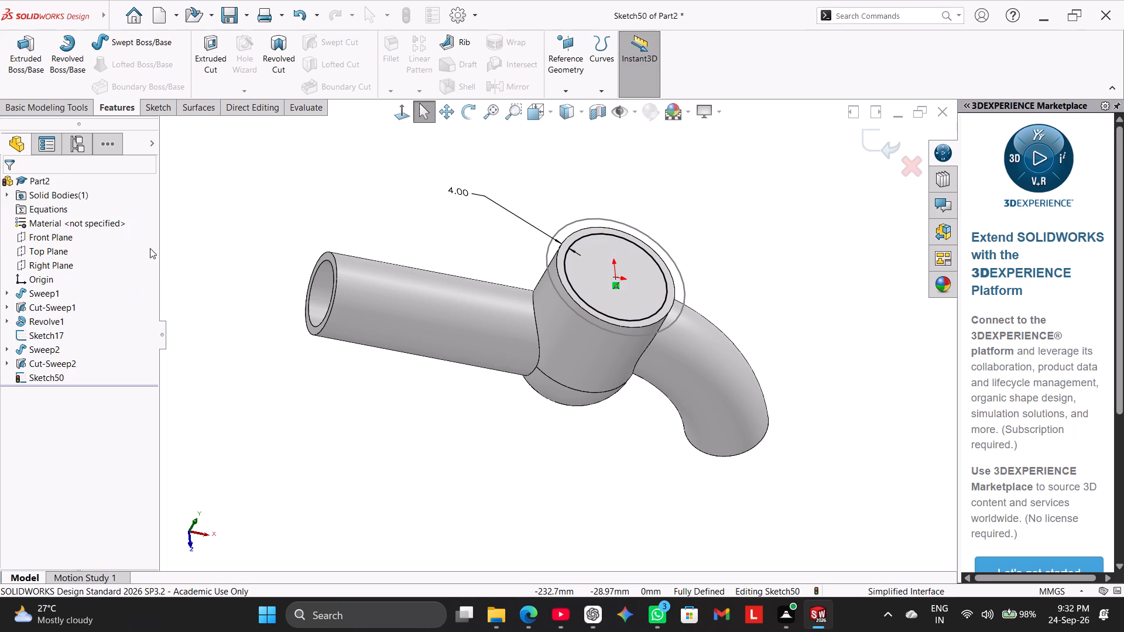
Delete the circle from the central body's top-face sketch, including its dimension, and exit the sketch.
right_click(573, 293)
click(622, 477)
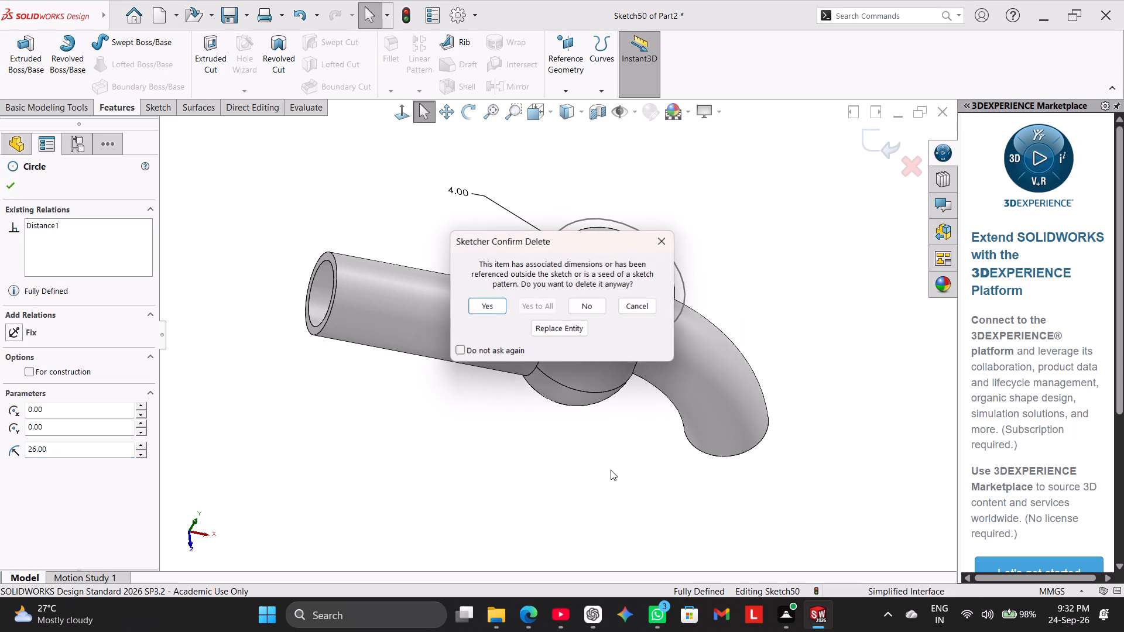
click(469, 303)
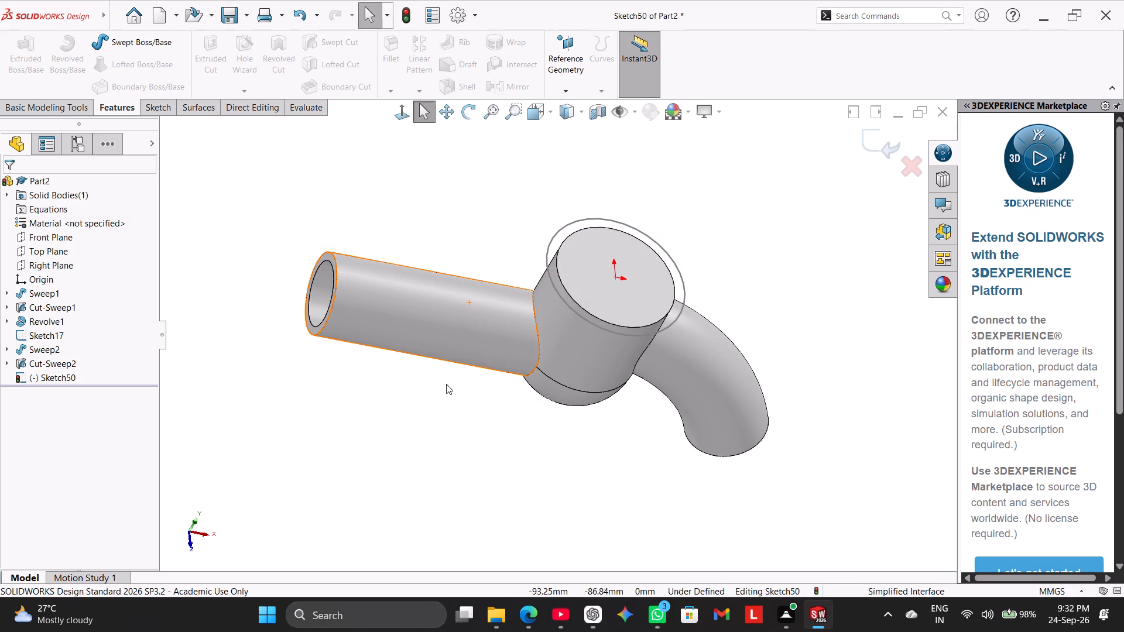
click(446, 389)
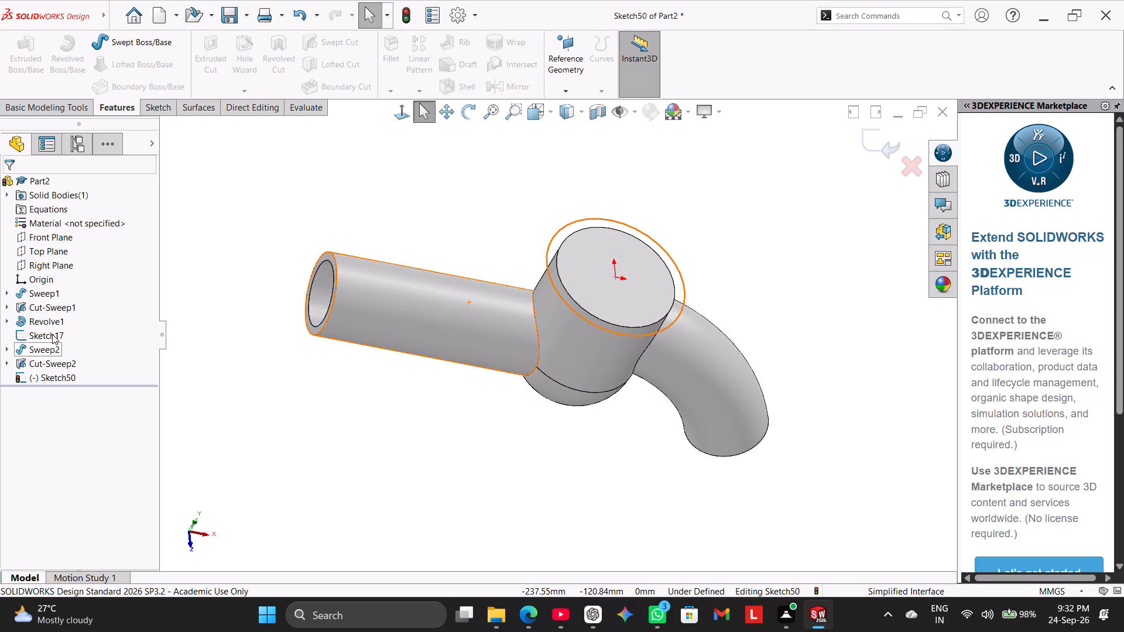
click(52, 334)
right_click(196, 286)
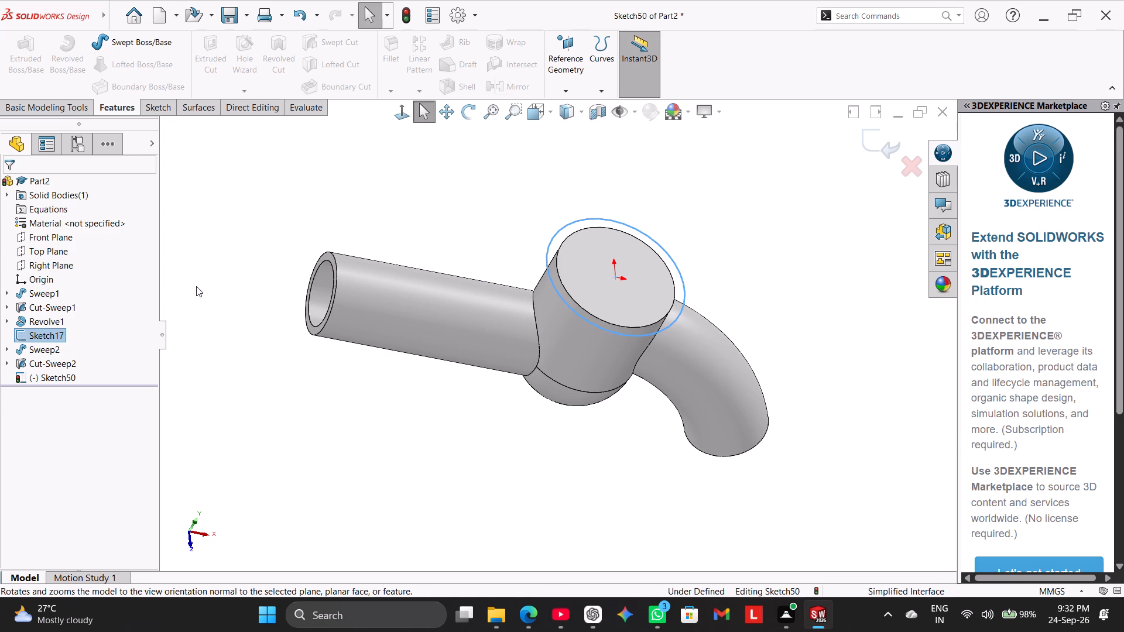
click(6, 321)
right_click(34, 336)
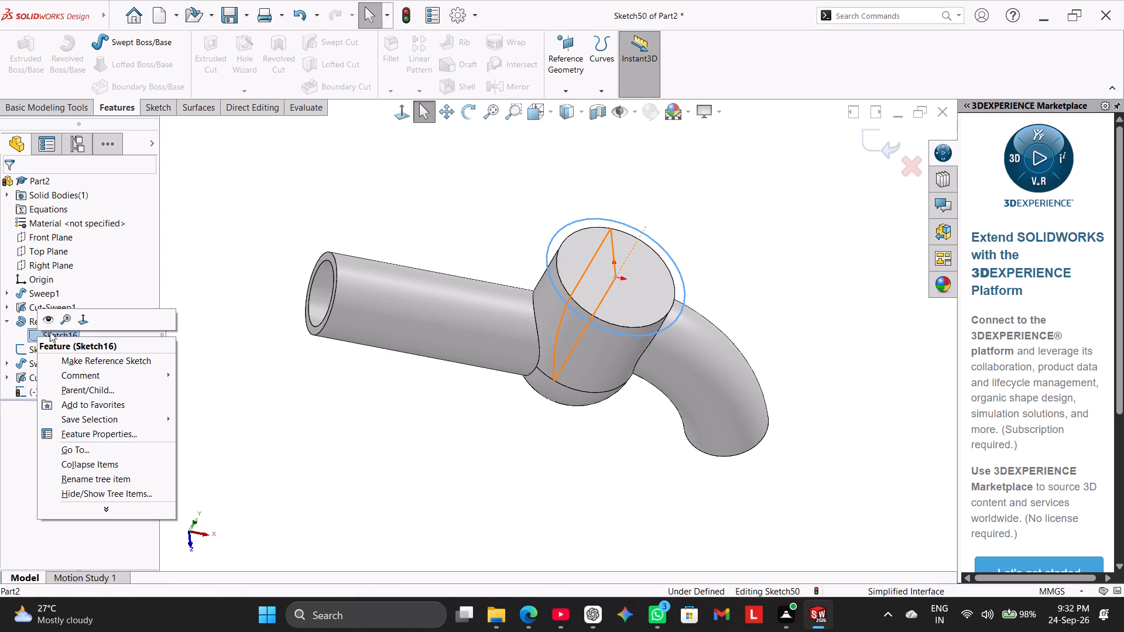
click(231, 215)
click(145, 104)
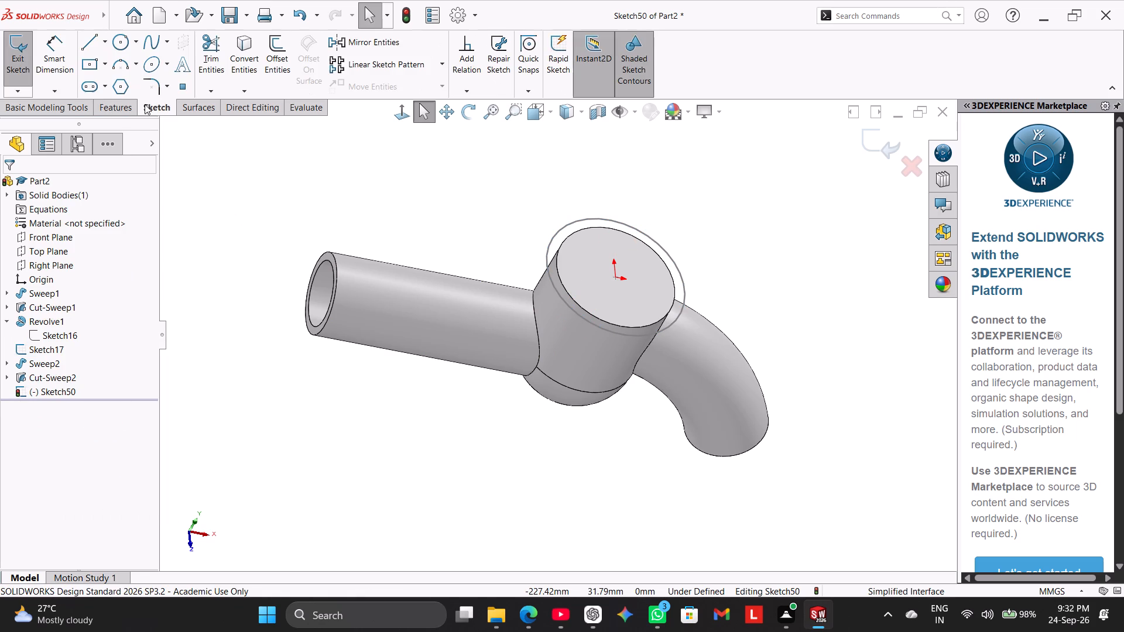
click(22, 52)
Edit Revolve1's profile Sketch16 by offsetting its whole closed outline inward by 4 mm with dimensions added, and exit the sketch.
right_click(68, 331)
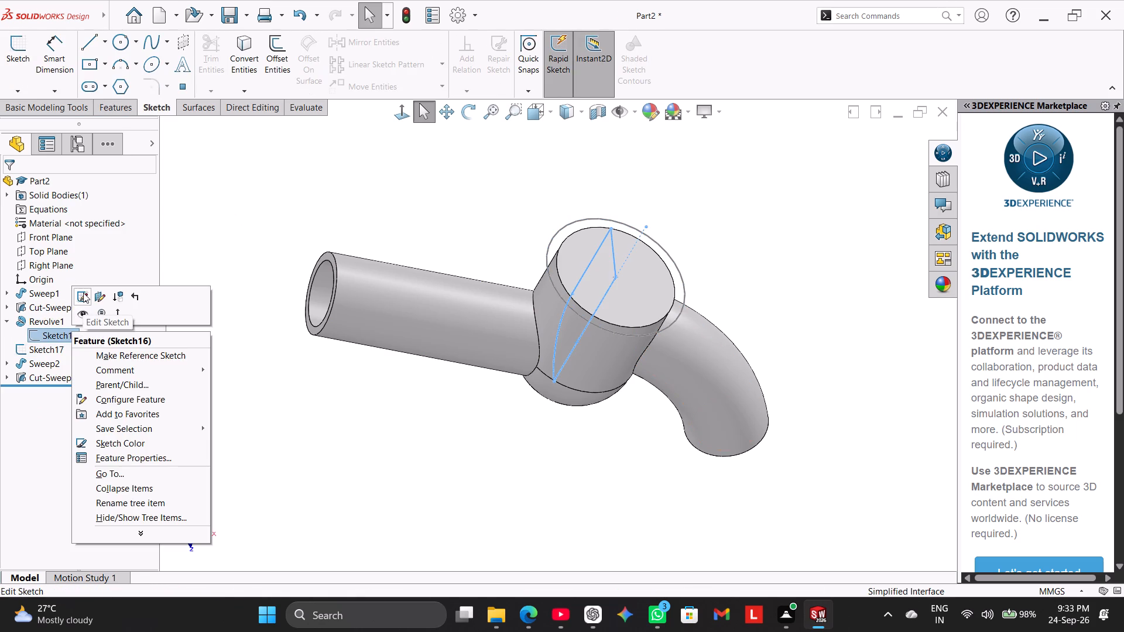
click(83, 291)
click(358, 173)
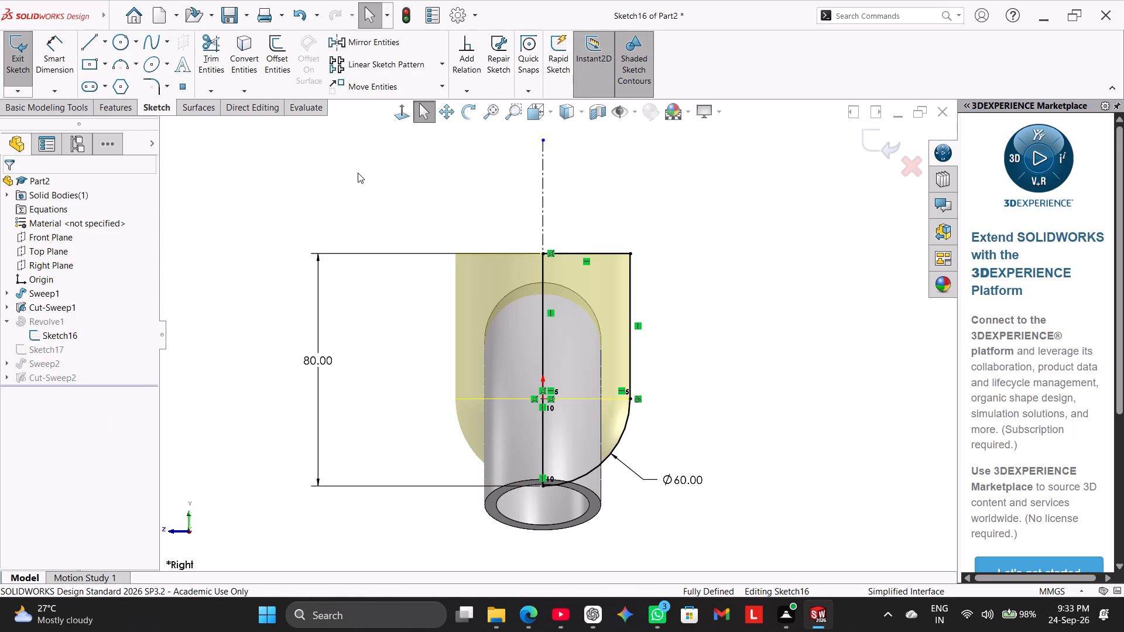
click(269, 52)
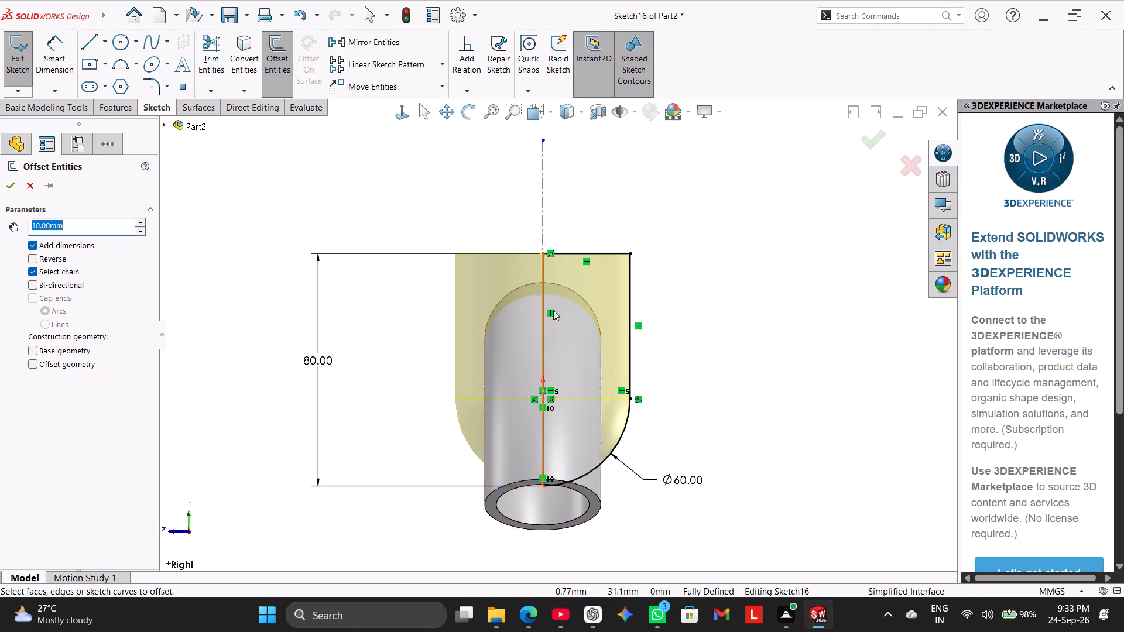
click(629, 283)
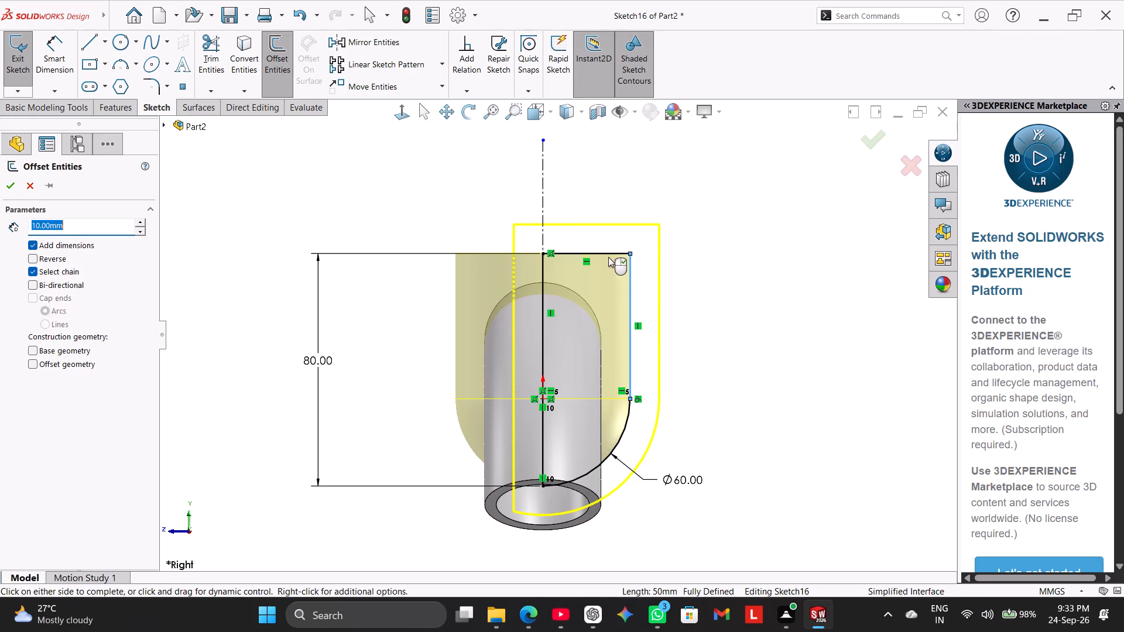
click(606, 255)
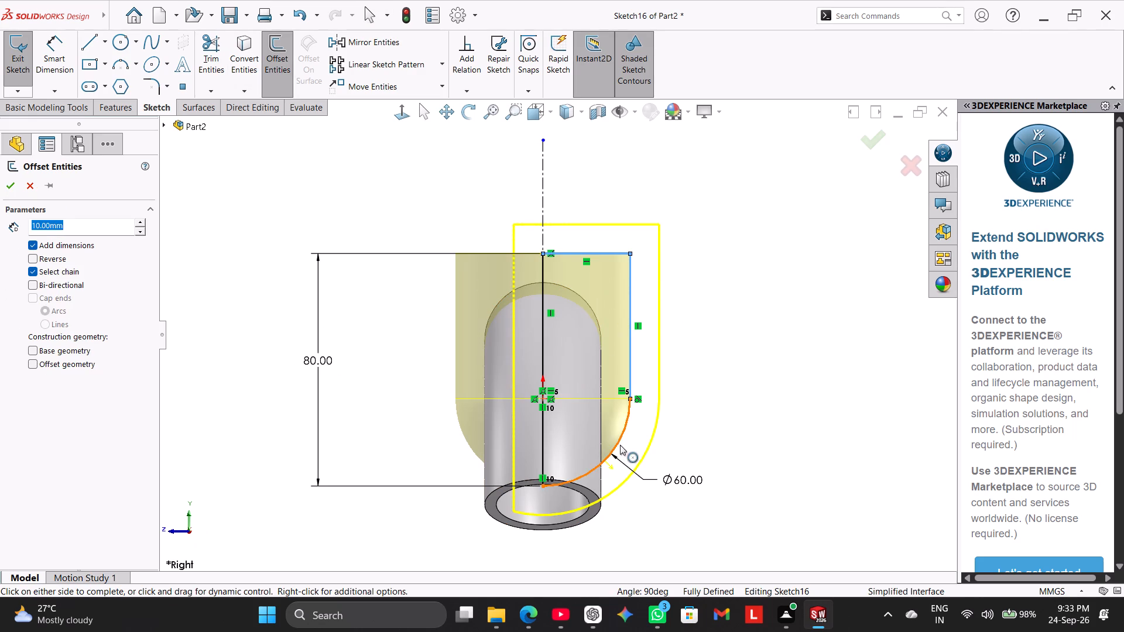
click(620, 445)
click(541, 418)
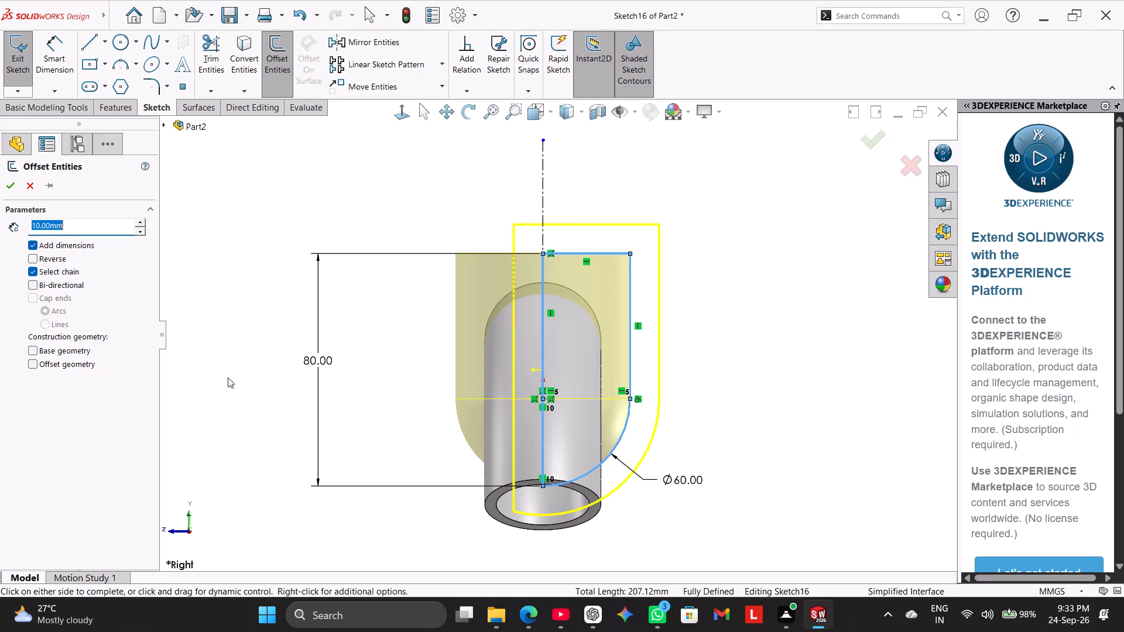
click(52, 259)
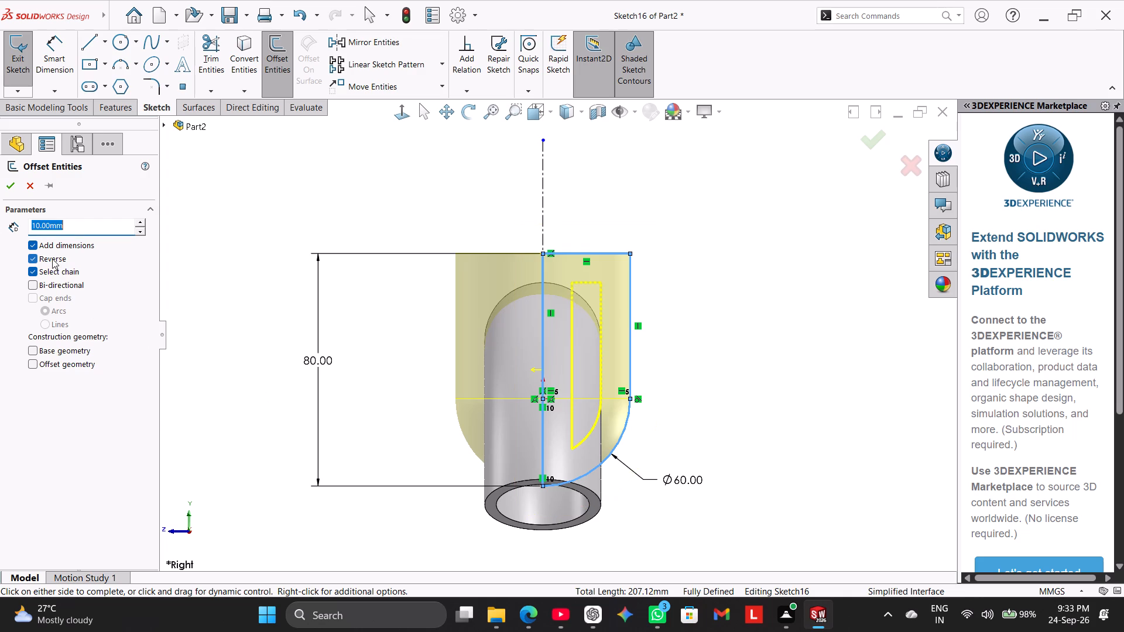
double_click(71, 221)
key(4)
key(Return)
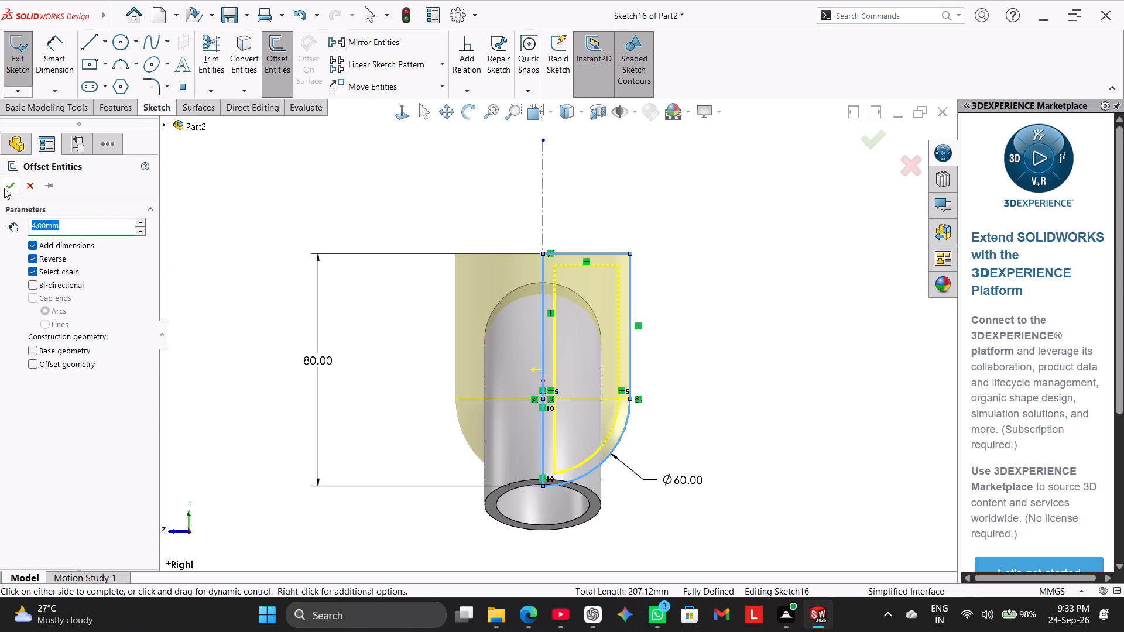
click(4, 188)
click(189, 237)
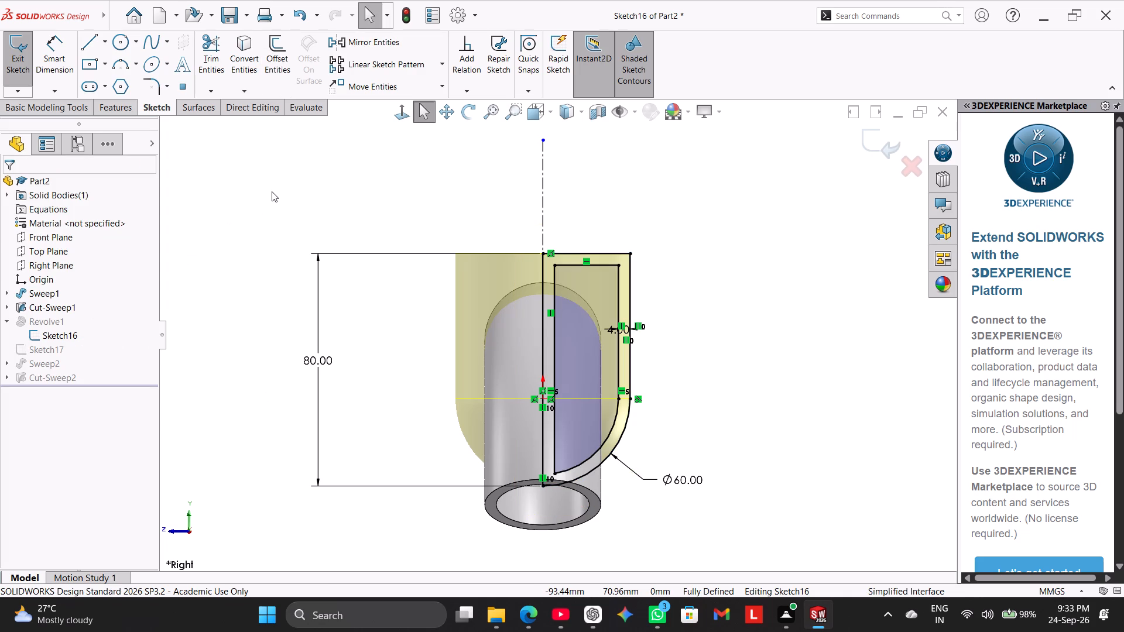
click(108, 104)
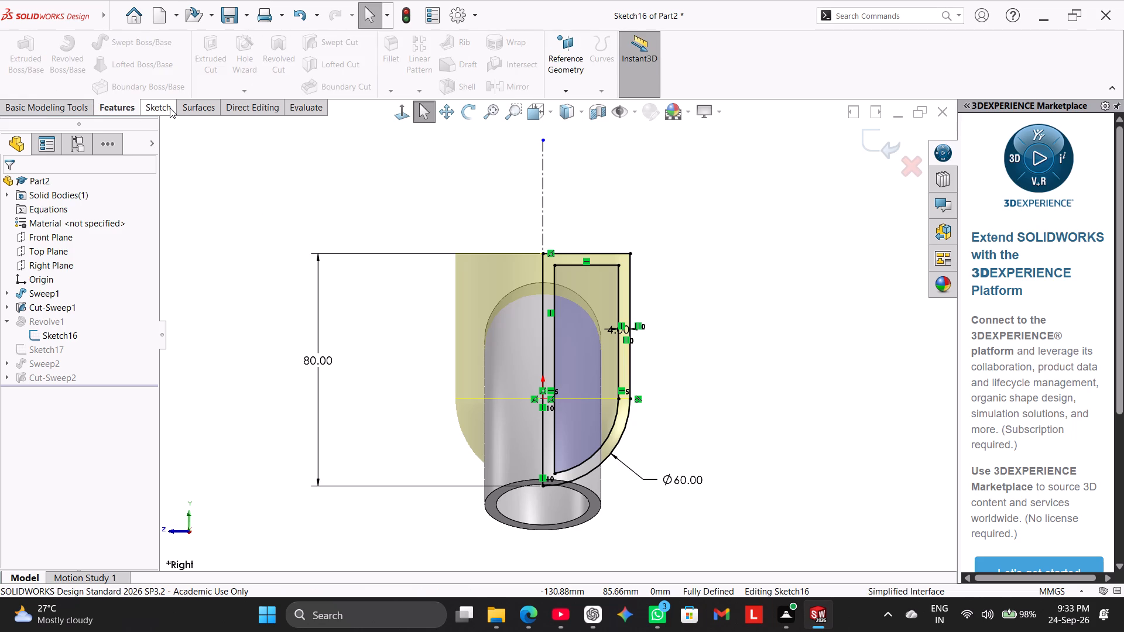
click(170, 108)
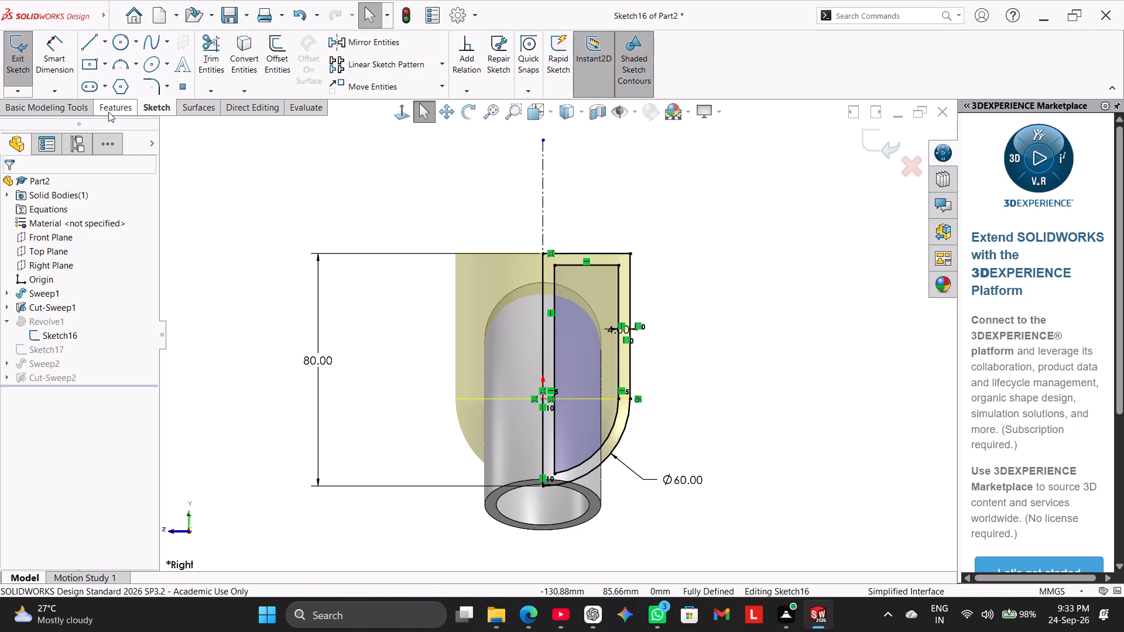
click(108, 112)
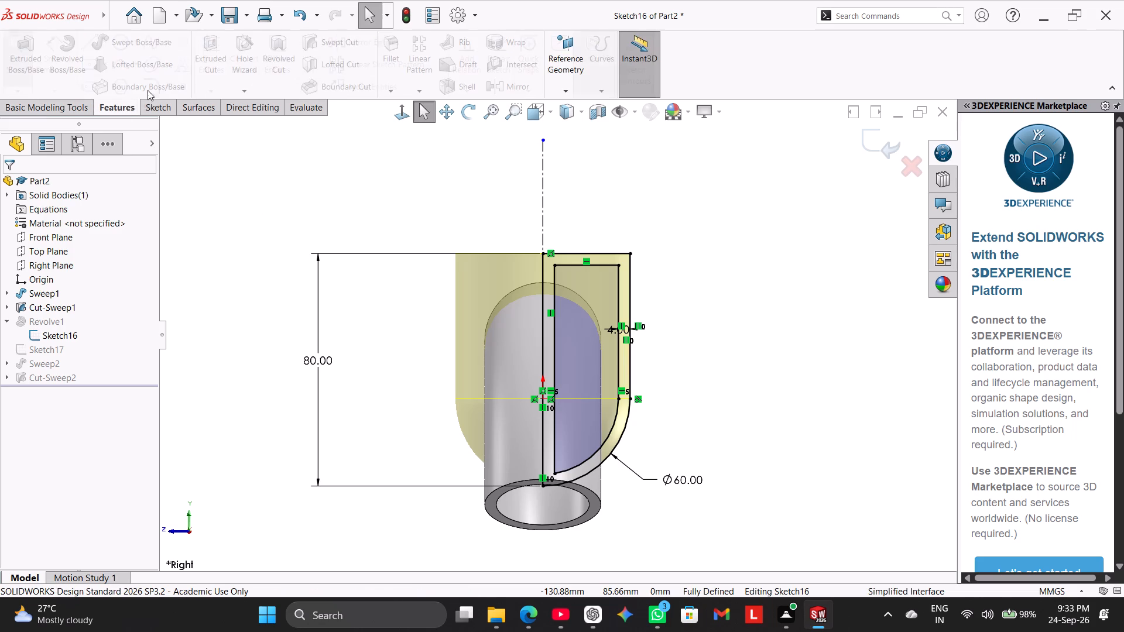
click(169, 104)
click(16, 56)
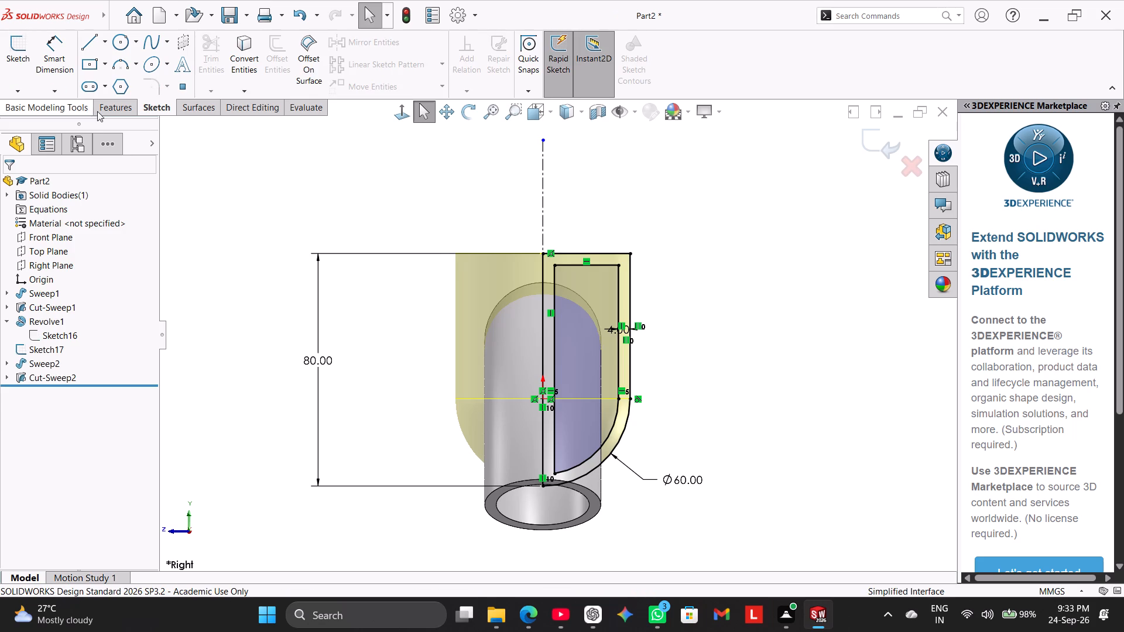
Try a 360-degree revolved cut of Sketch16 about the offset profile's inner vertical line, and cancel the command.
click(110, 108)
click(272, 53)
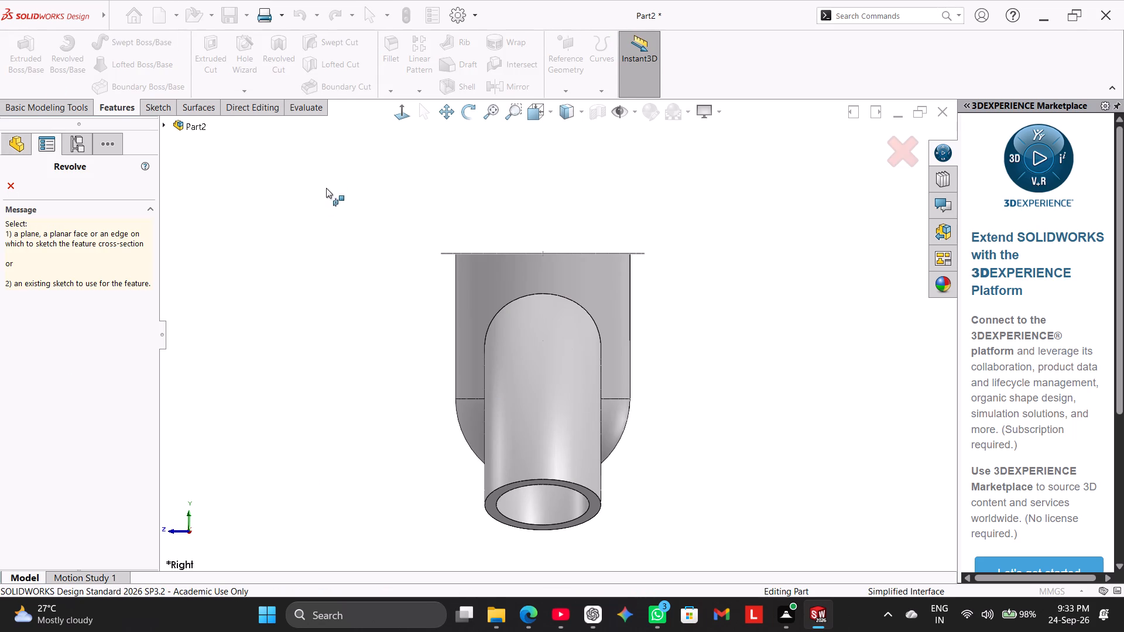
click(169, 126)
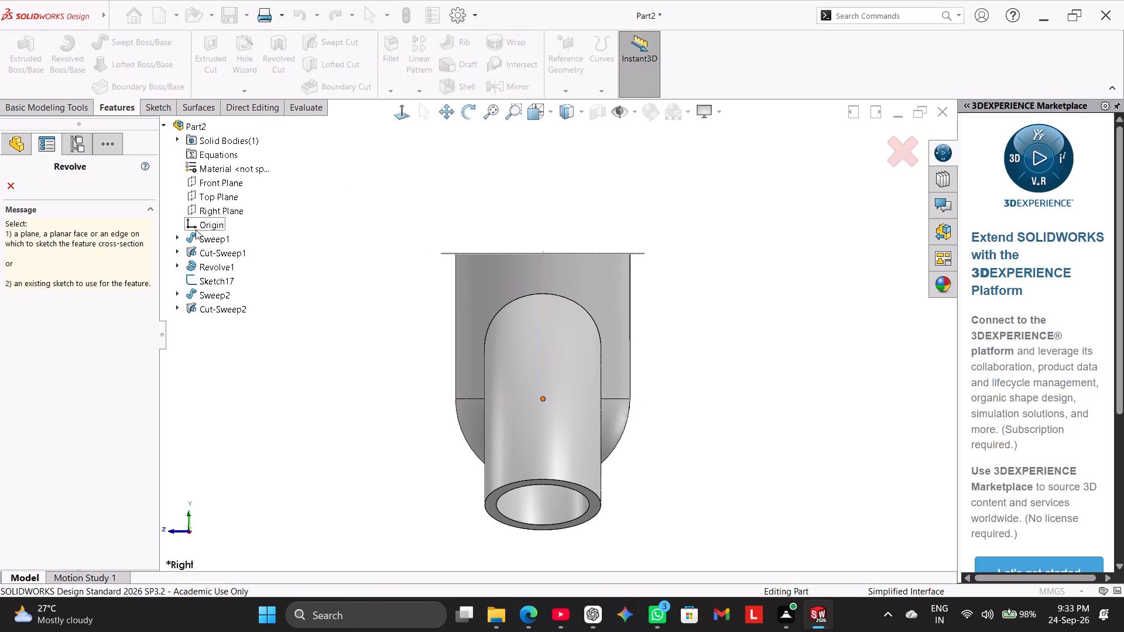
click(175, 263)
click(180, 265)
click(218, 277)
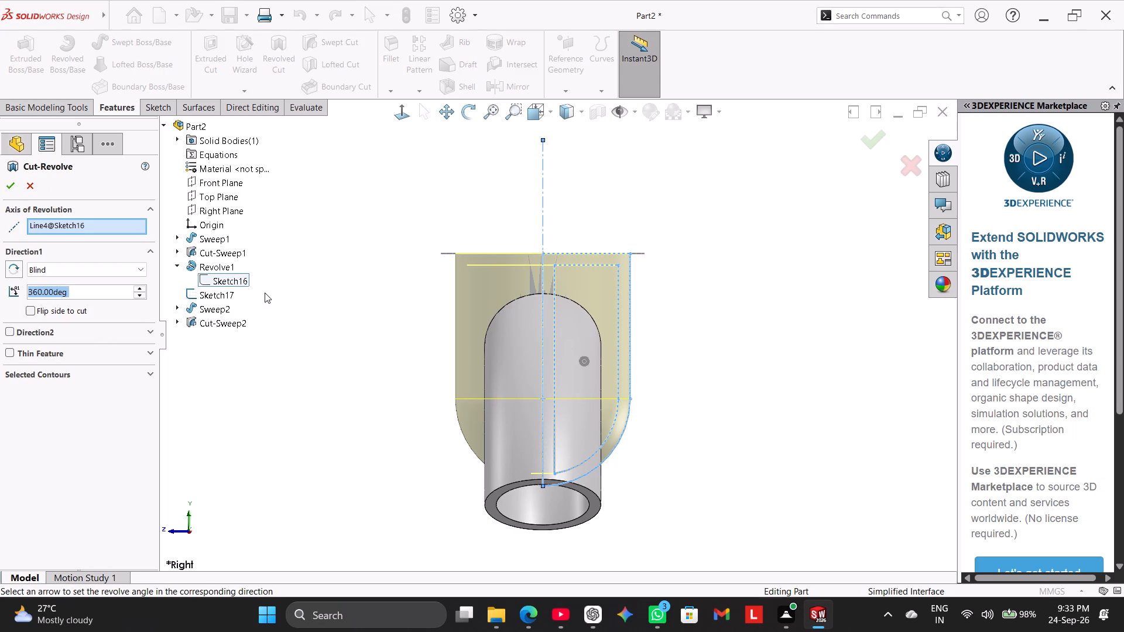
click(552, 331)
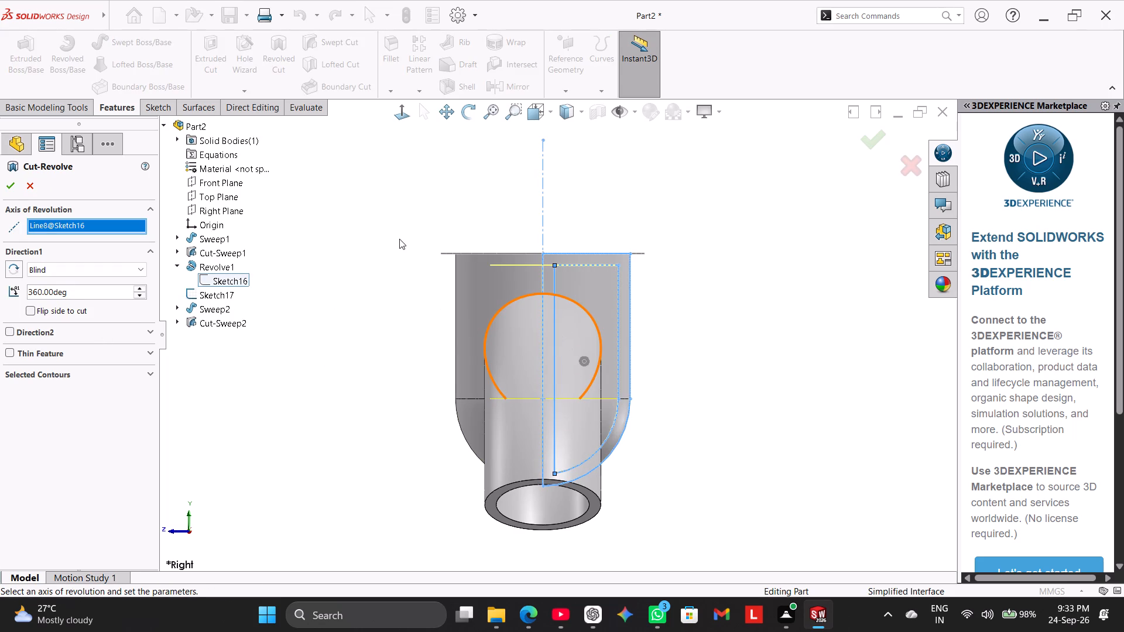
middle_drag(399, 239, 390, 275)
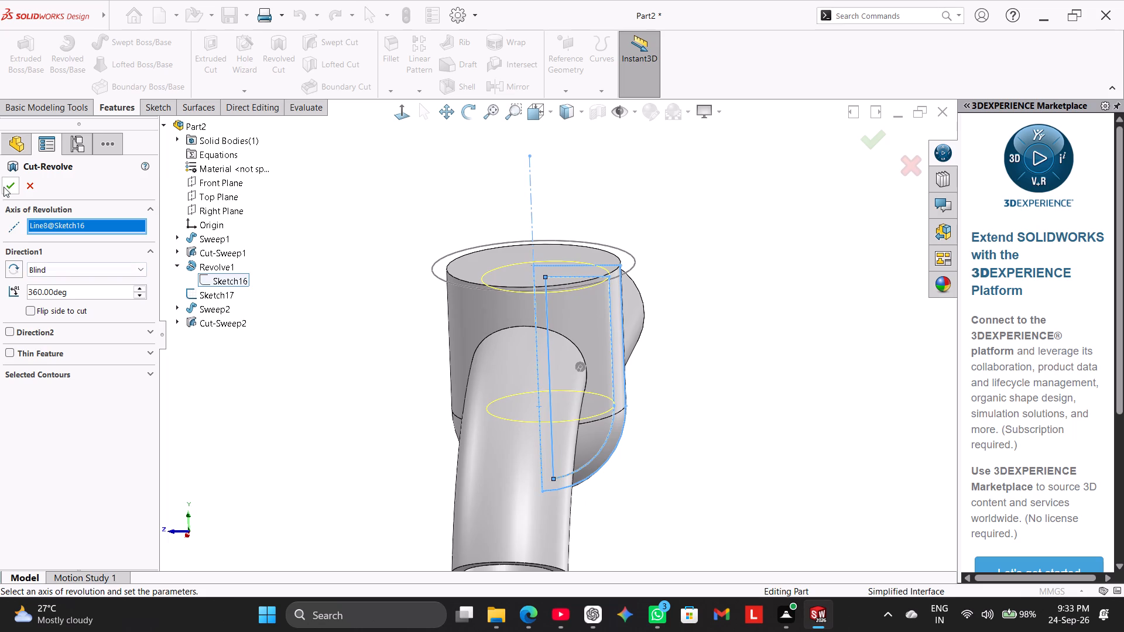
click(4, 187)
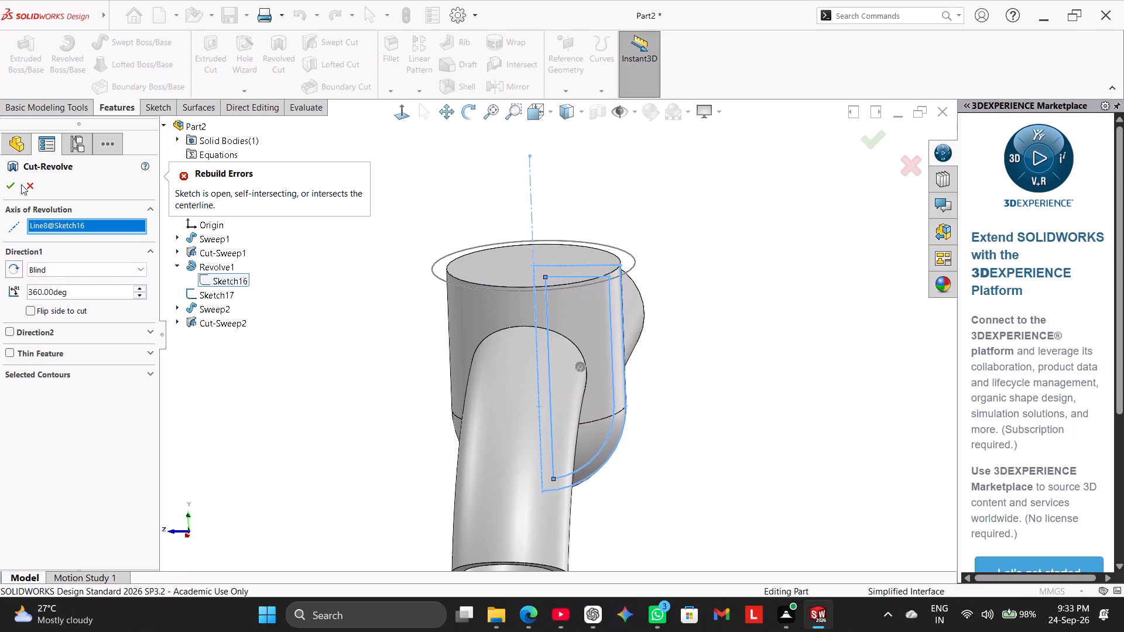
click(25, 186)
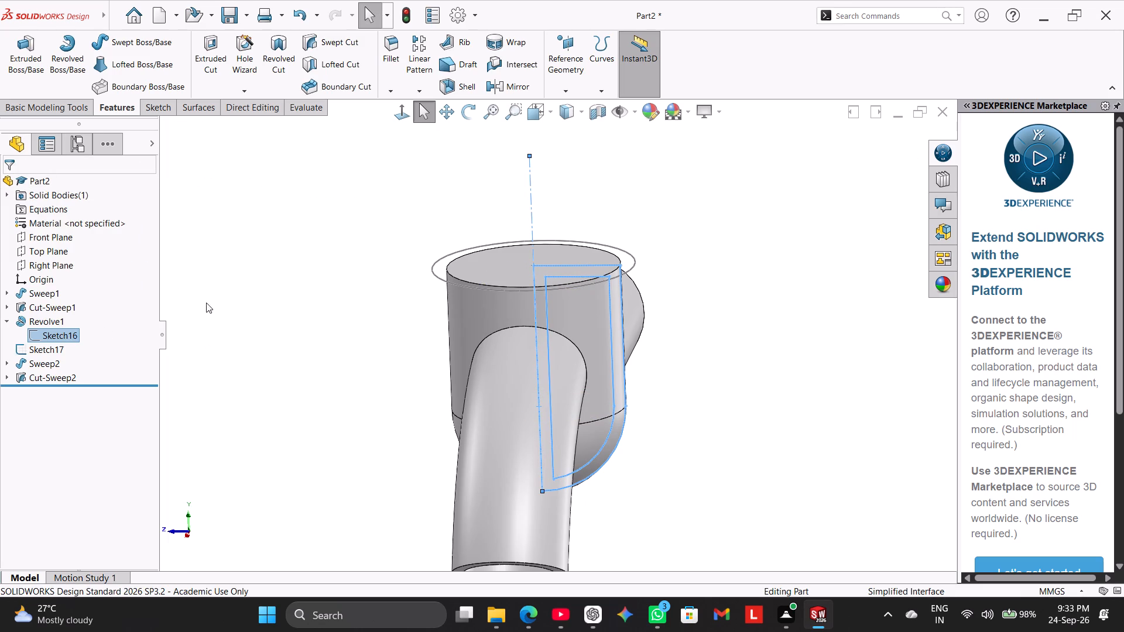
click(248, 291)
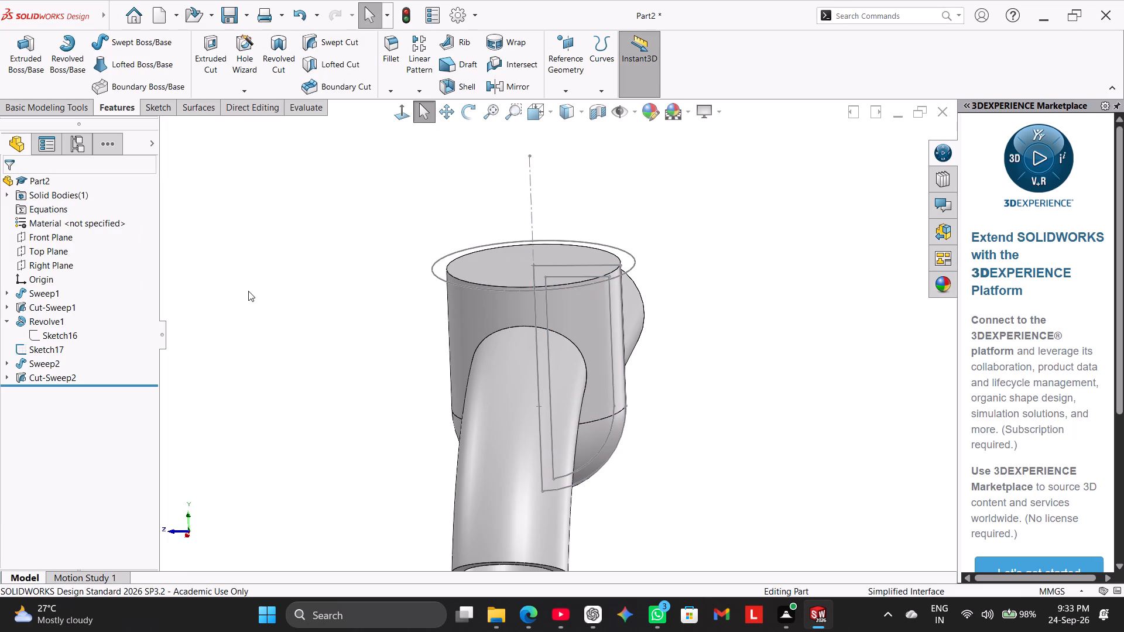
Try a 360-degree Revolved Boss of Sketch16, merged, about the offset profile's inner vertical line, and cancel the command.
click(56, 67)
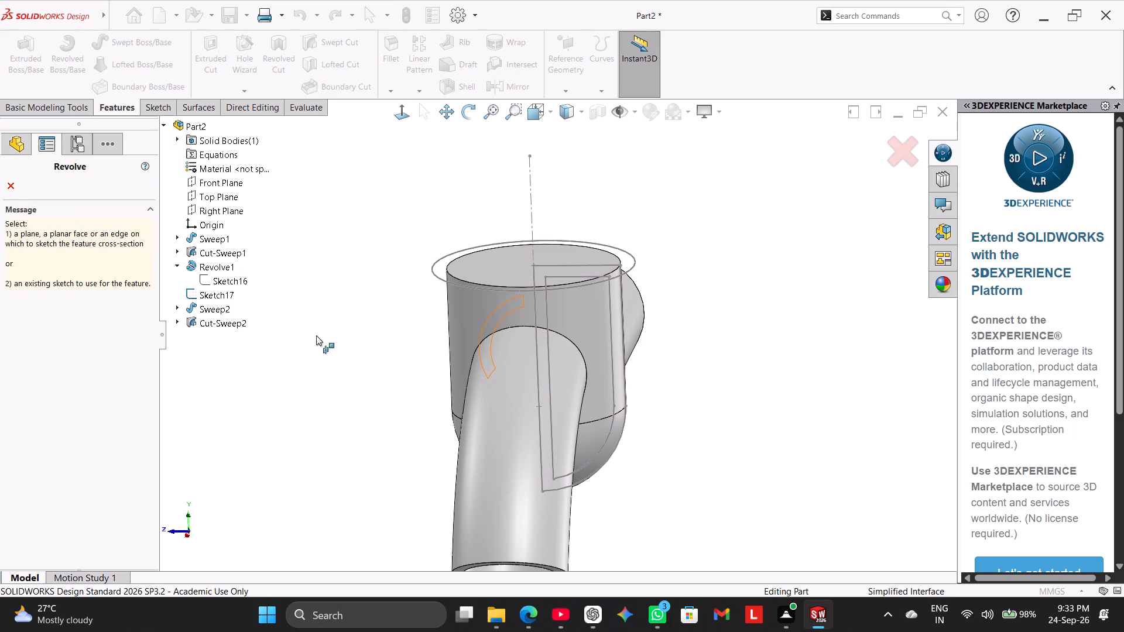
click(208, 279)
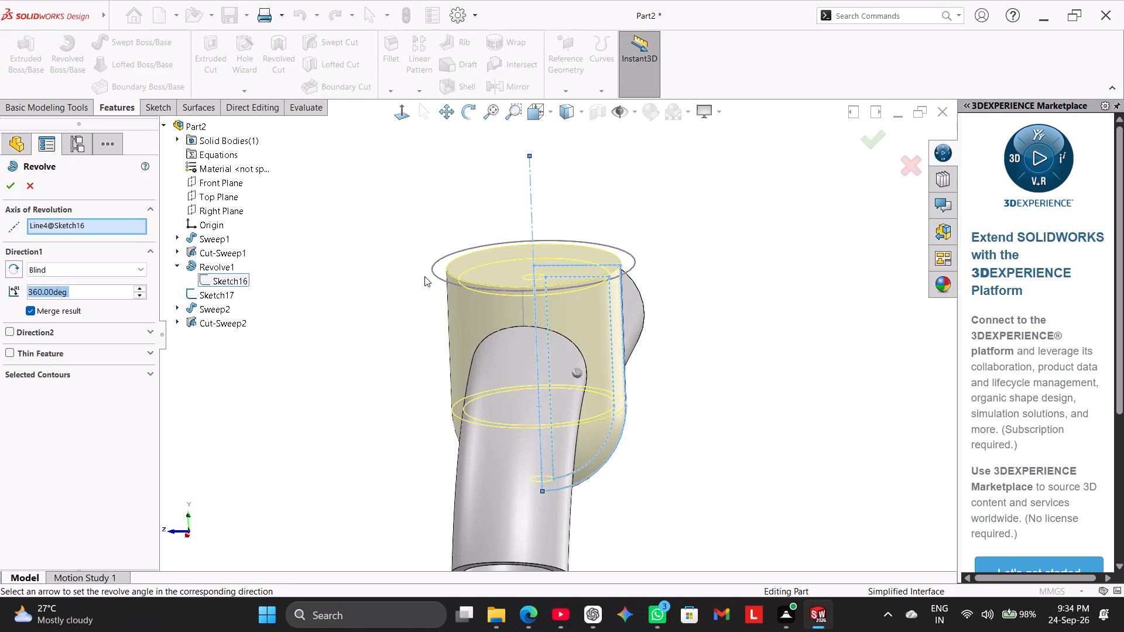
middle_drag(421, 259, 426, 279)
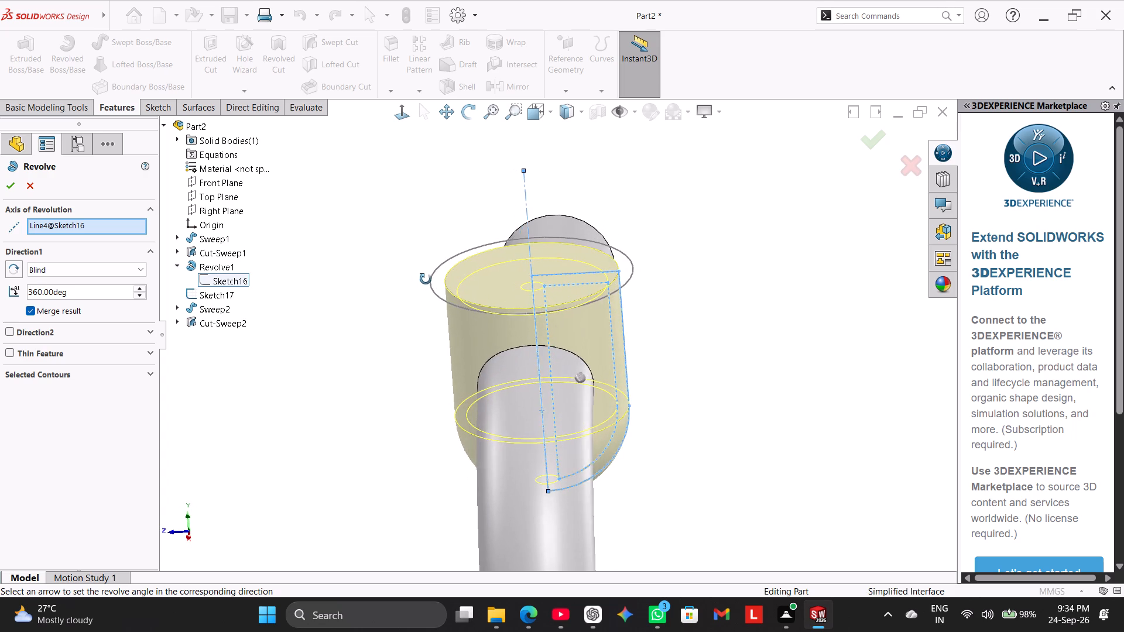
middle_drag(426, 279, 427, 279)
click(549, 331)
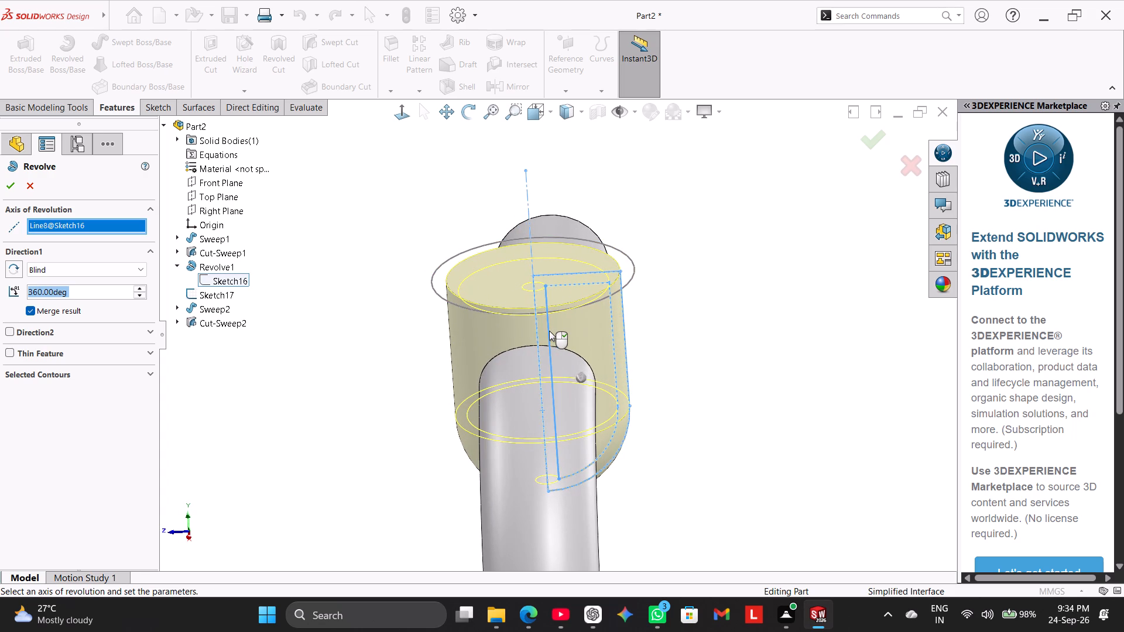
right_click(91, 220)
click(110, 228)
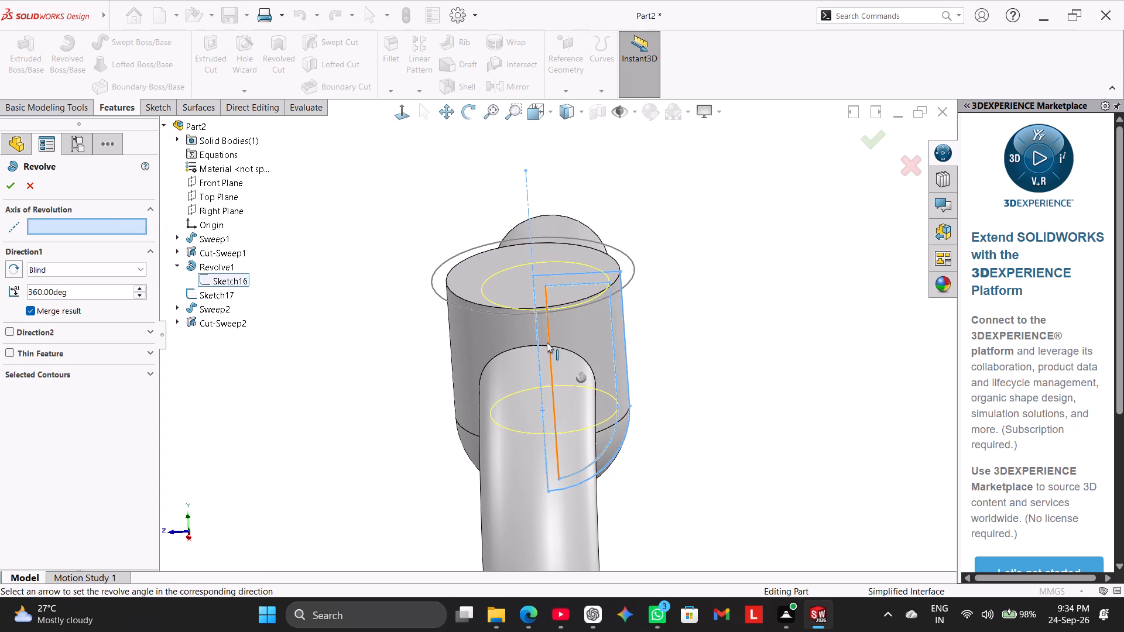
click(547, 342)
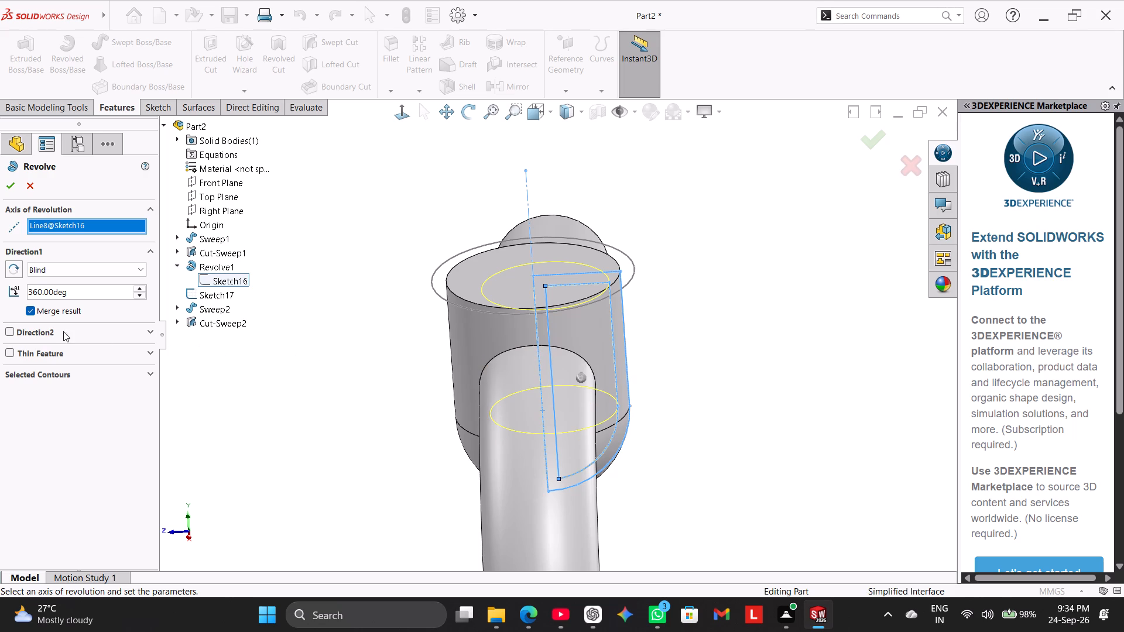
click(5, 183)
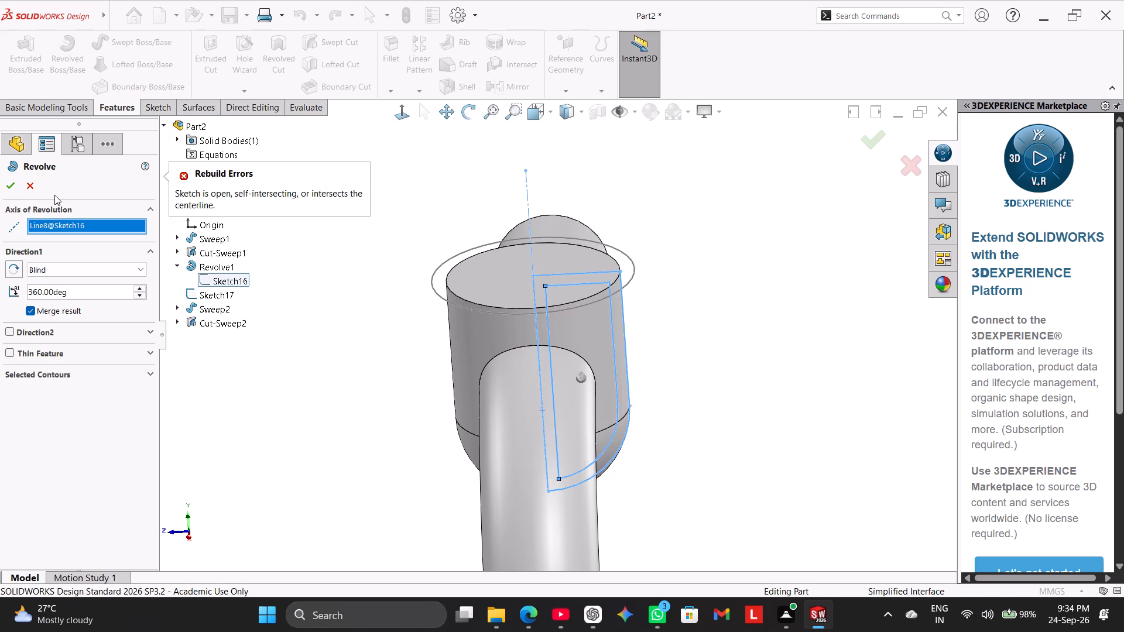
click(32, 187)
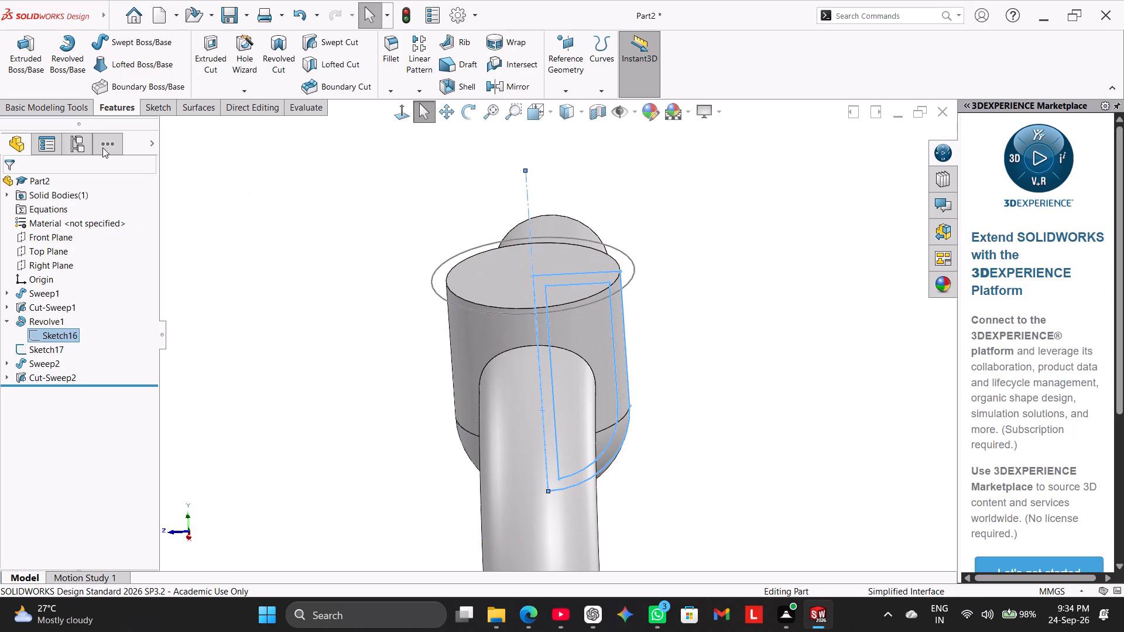
Reopen Sketch16 to examine the original outline and its 4 mm offset profile, and exit the sketch.
click(165, 112)
click(11, 51)
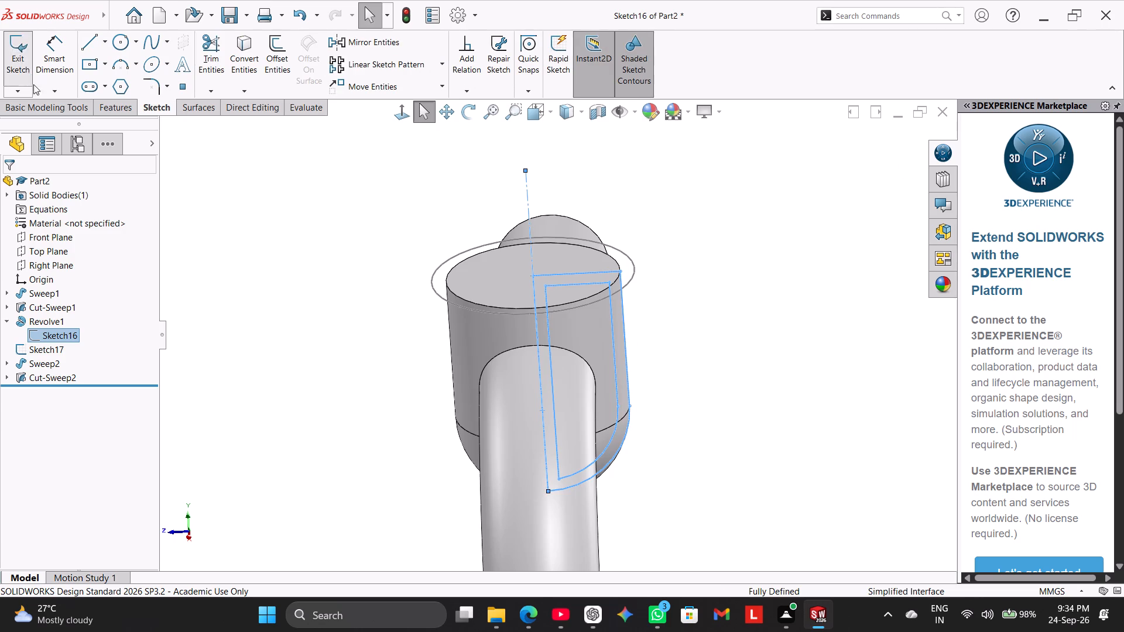
click(348, 200)
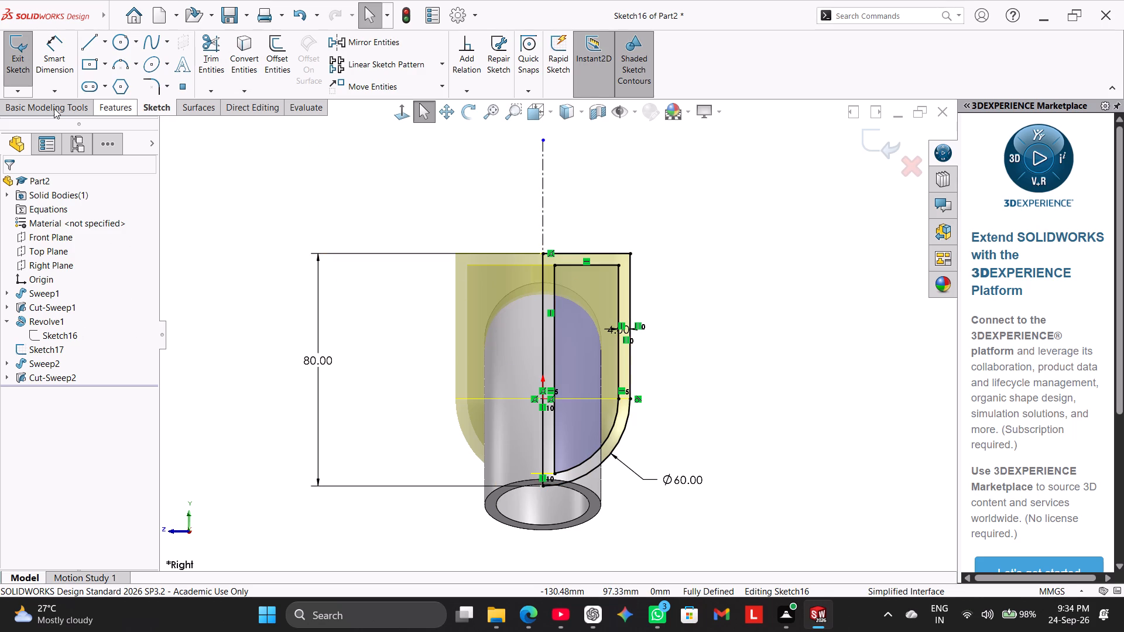
click(130, 105)
click(162, 107)
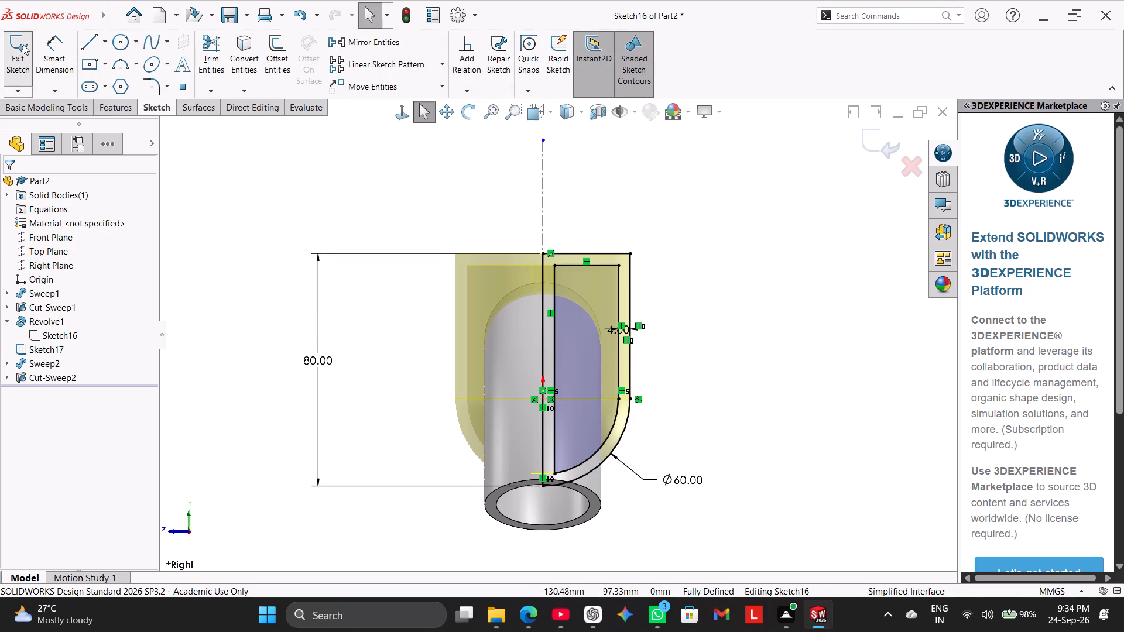
click(23, 44)
Set up a 360-degree revolved cut from Sketch16 about its centreline, try to apply it, and cancel the choice of bodies to keep.
click(122, 109)
click(277, 47)
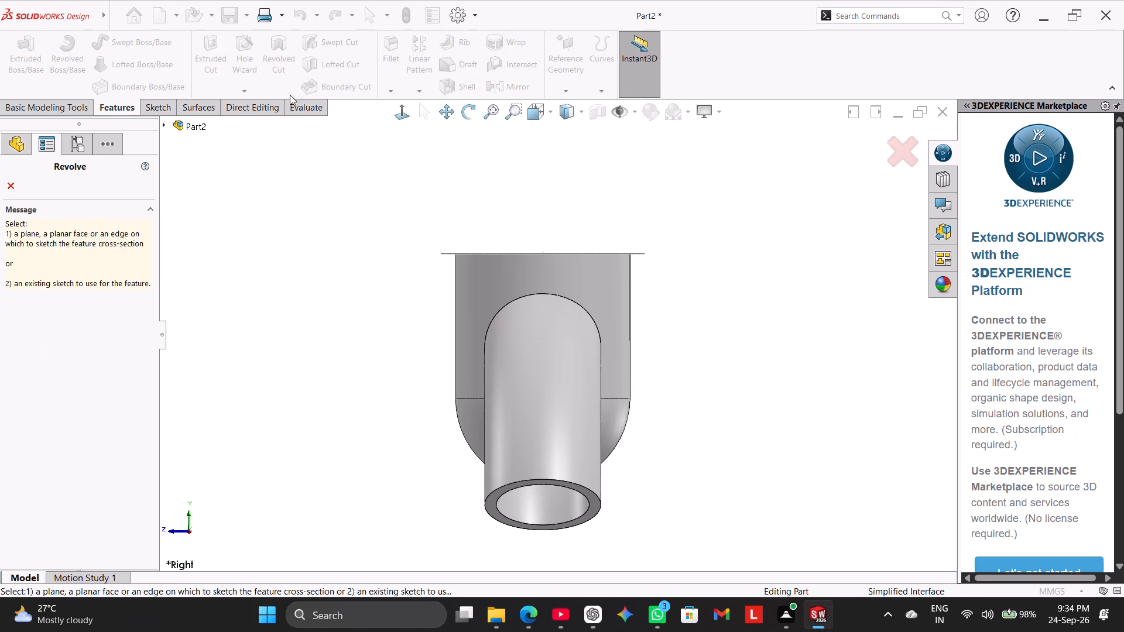
middle_drag(351, 149, 344, 270)
click(169, 129)
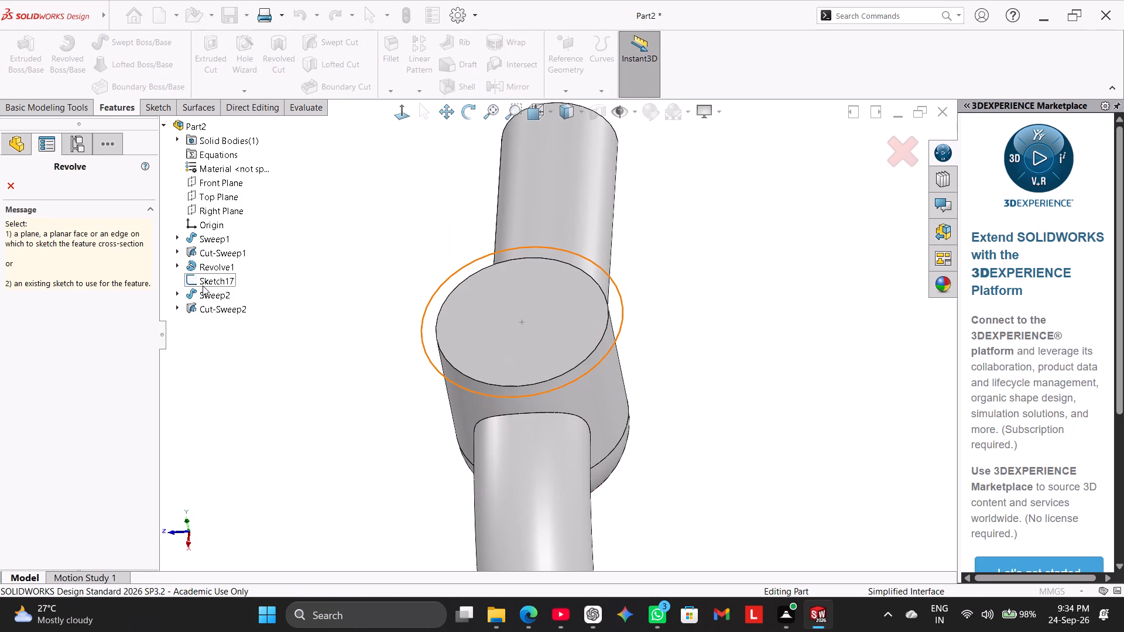
click(178, 265)
click(216, 282)
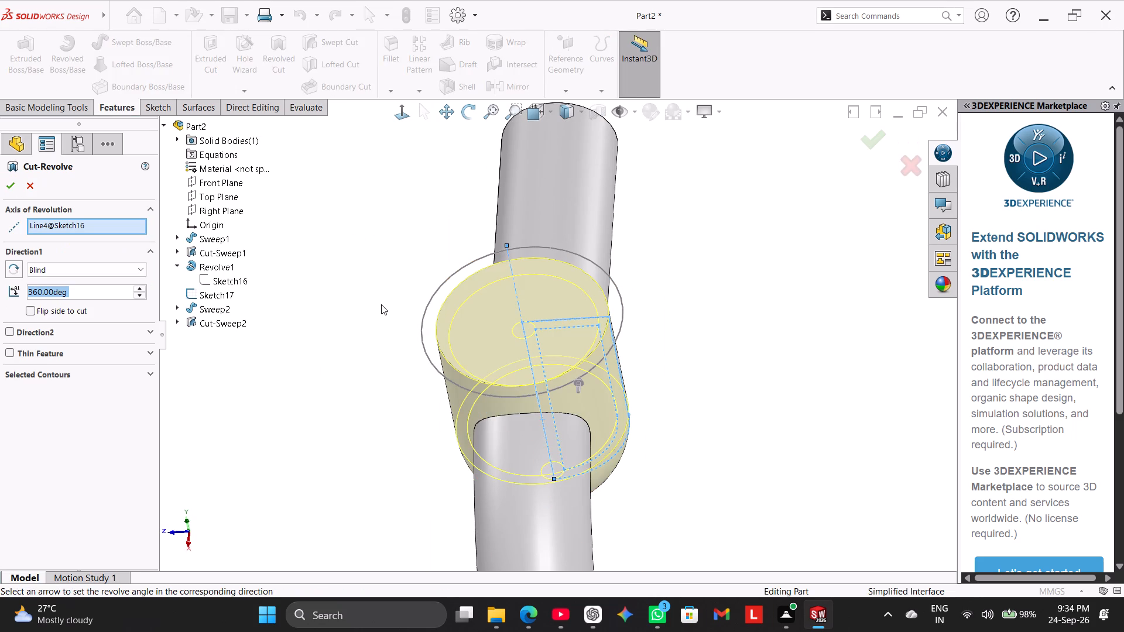
middle_drag(365, 256, 360, 280)
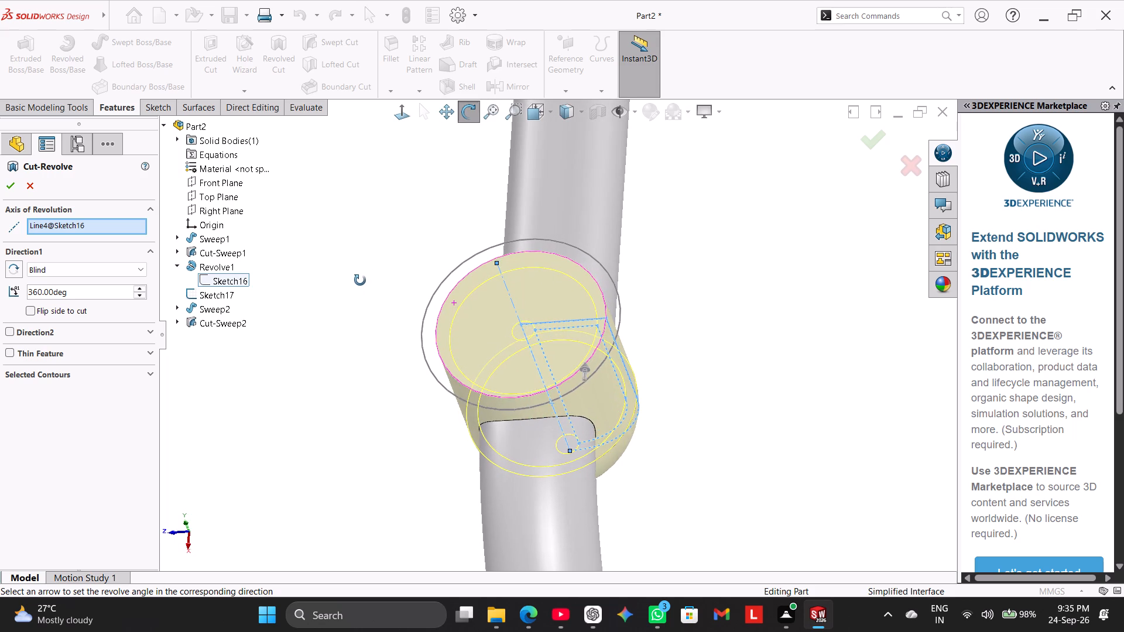
middle_drag(360, 280, 360, 279)
click(11, 188)
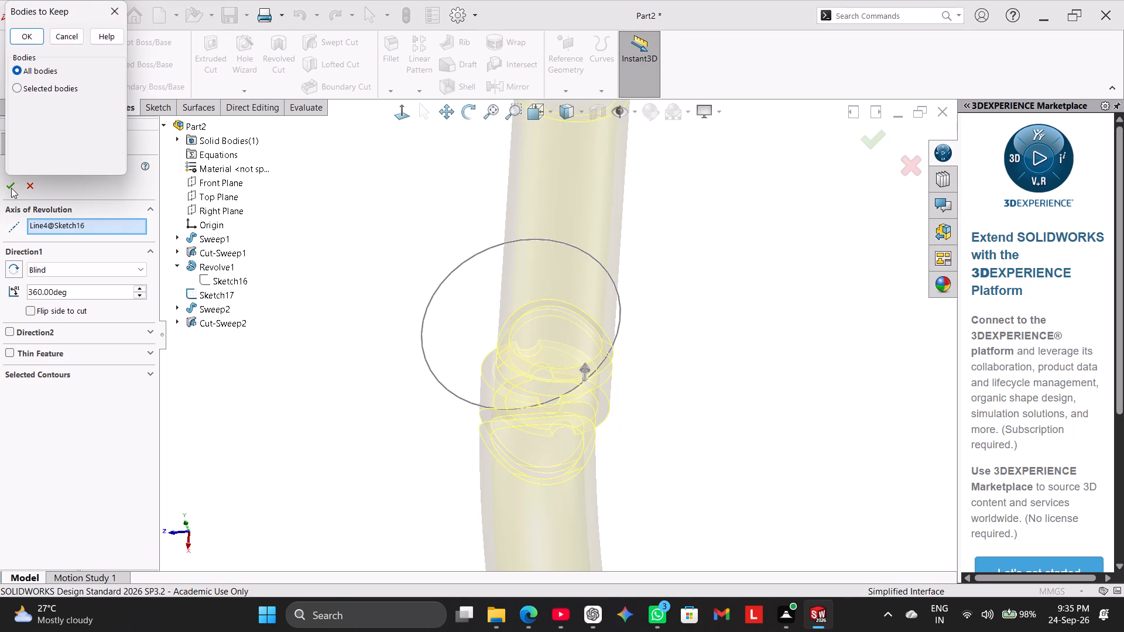
click(69, 33)
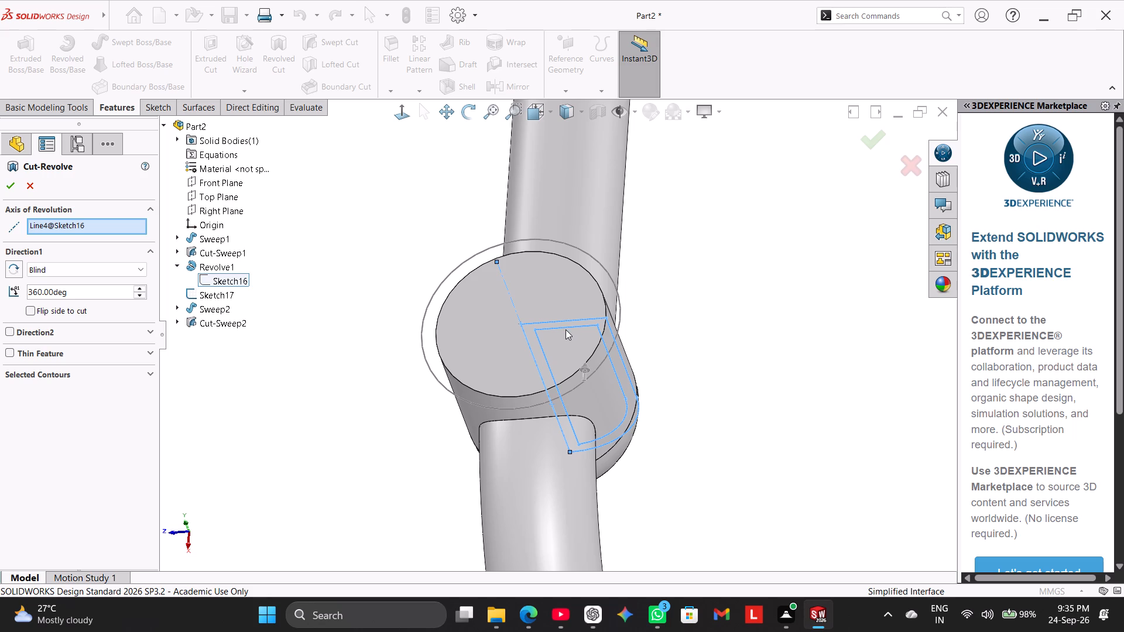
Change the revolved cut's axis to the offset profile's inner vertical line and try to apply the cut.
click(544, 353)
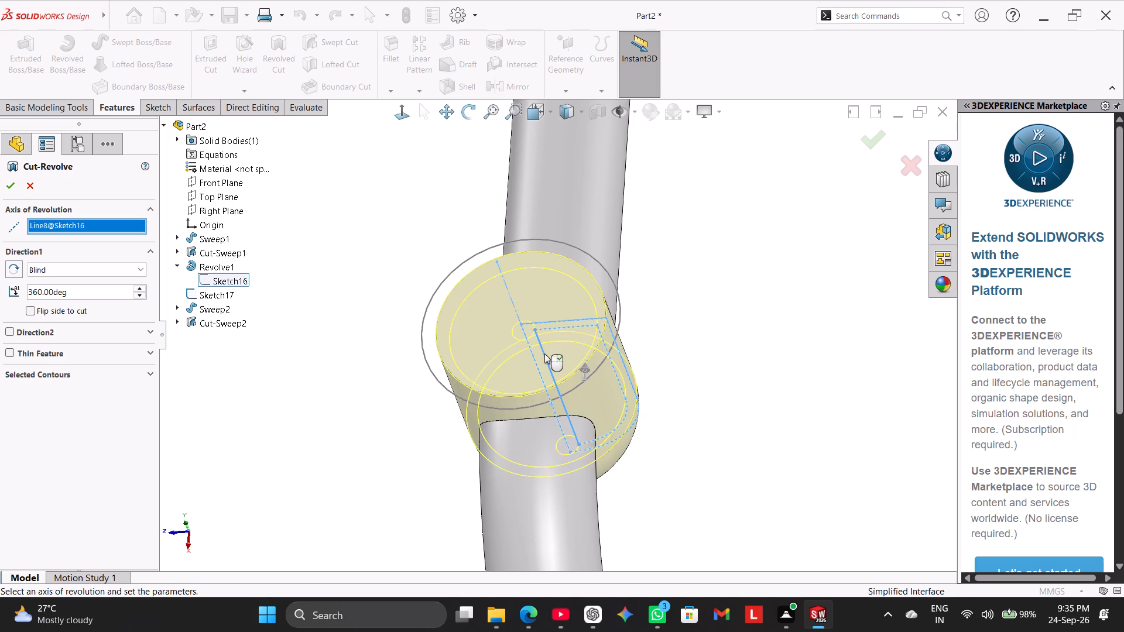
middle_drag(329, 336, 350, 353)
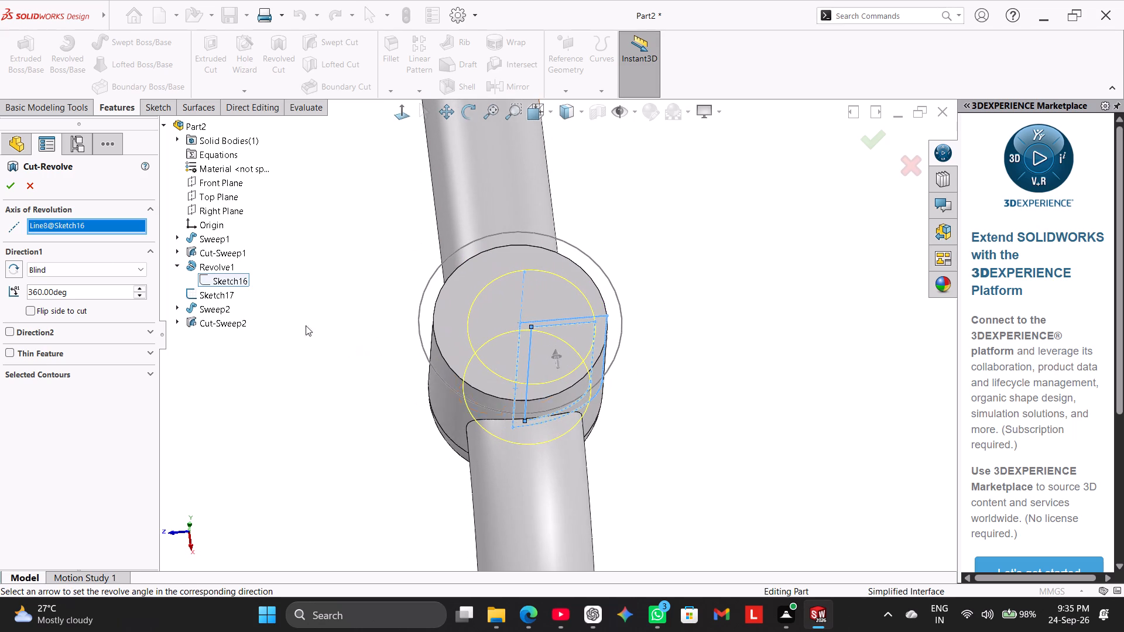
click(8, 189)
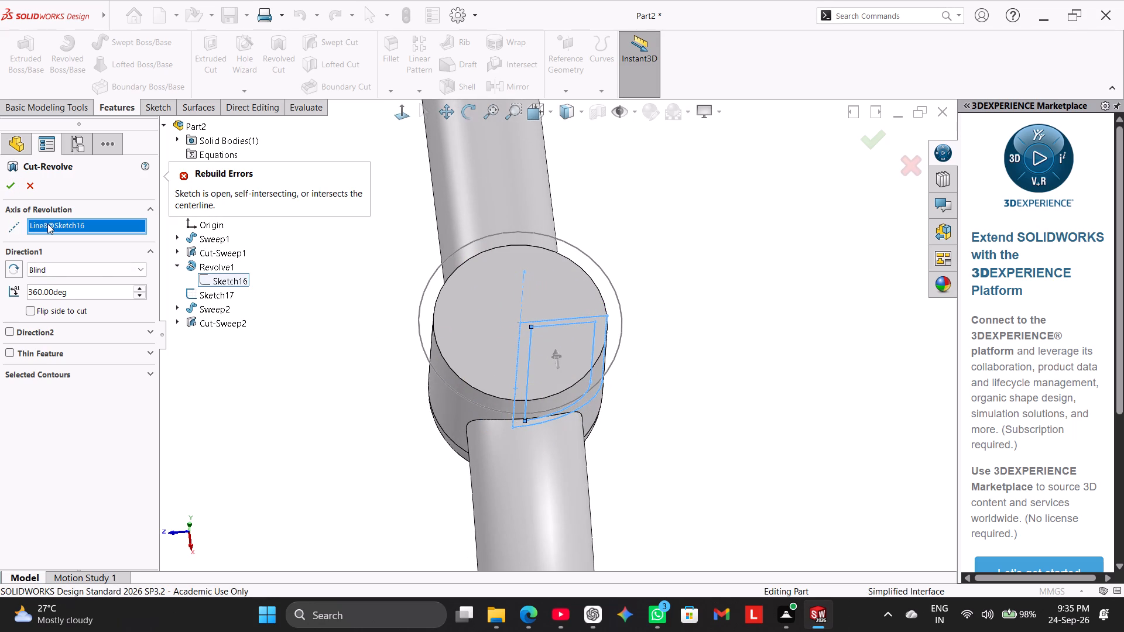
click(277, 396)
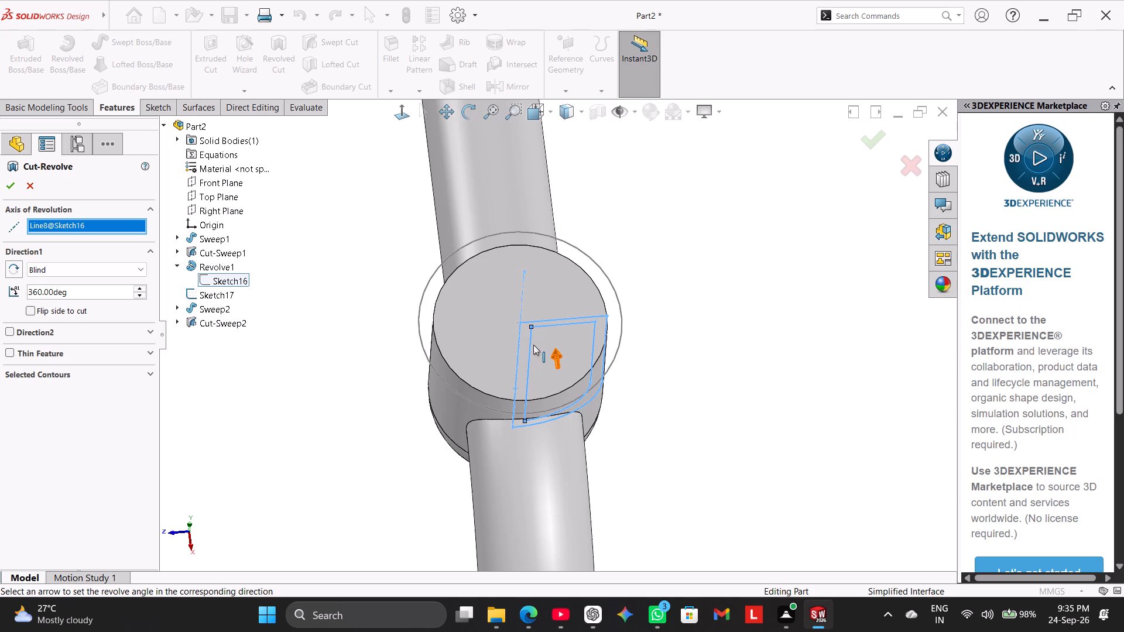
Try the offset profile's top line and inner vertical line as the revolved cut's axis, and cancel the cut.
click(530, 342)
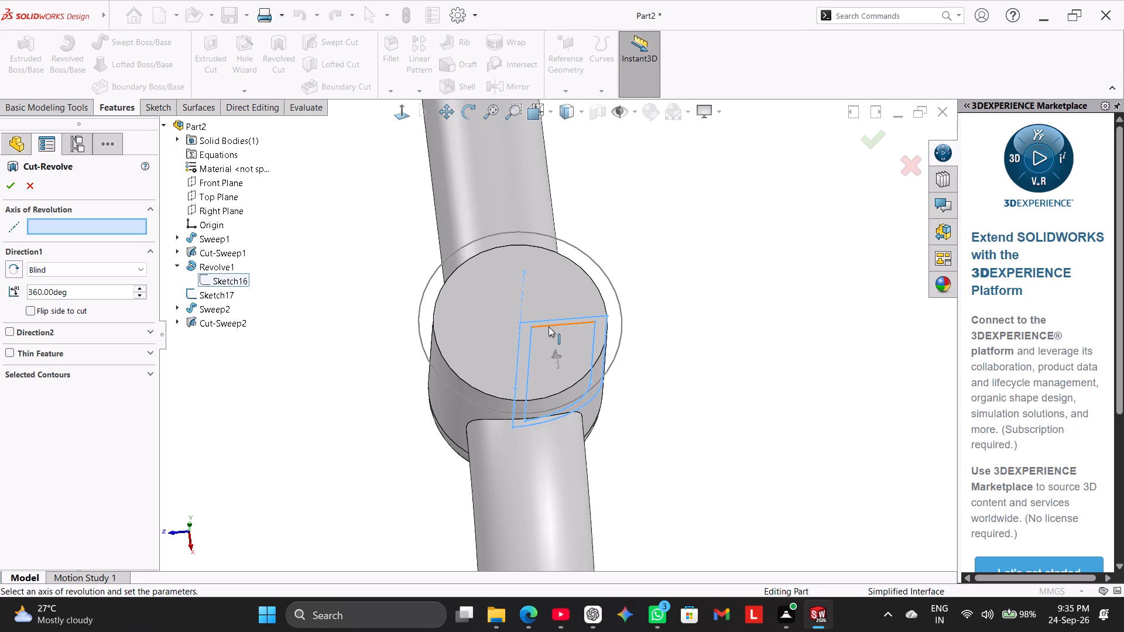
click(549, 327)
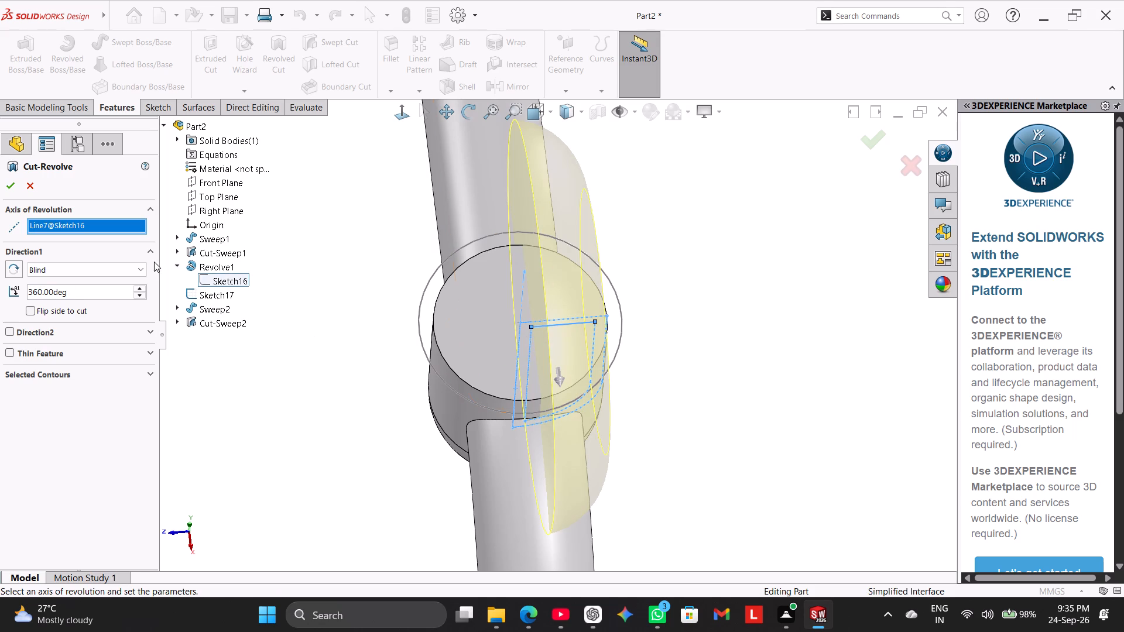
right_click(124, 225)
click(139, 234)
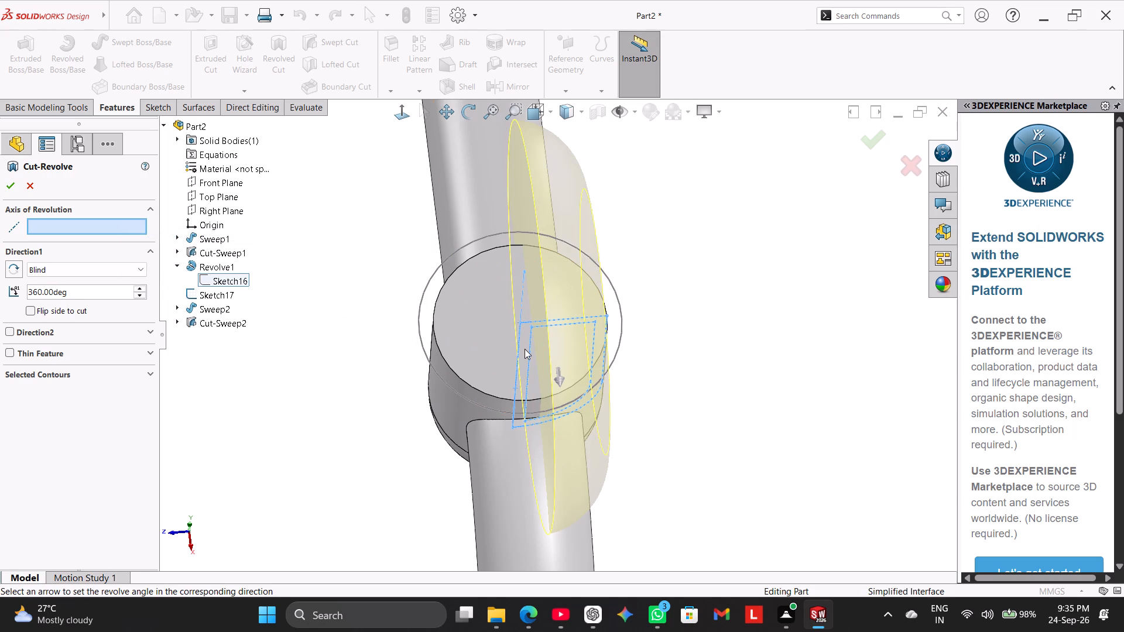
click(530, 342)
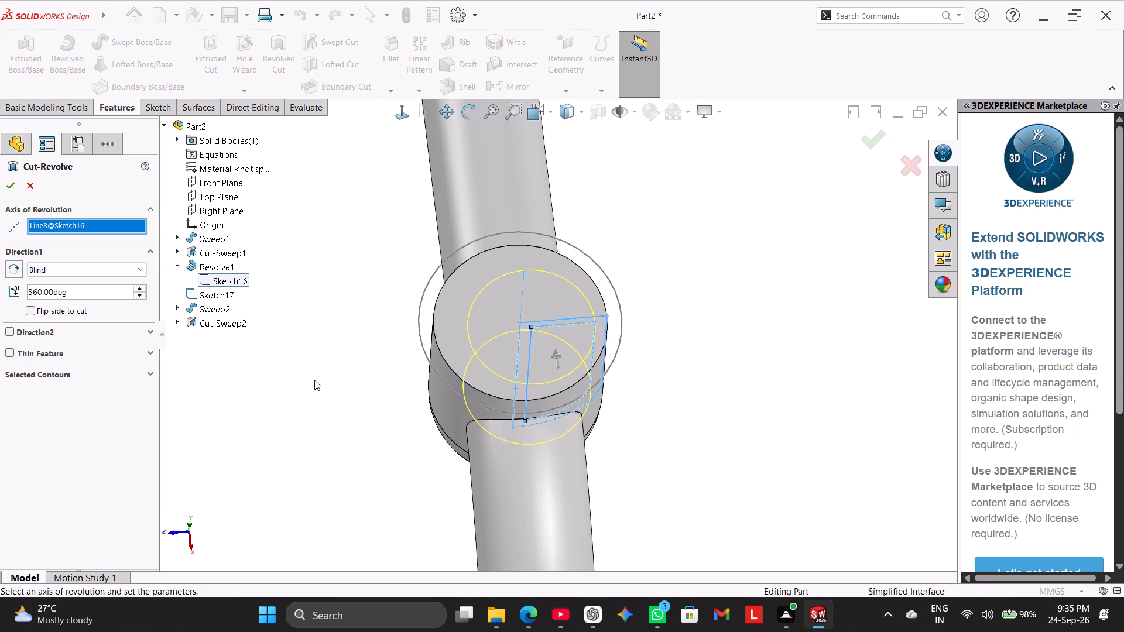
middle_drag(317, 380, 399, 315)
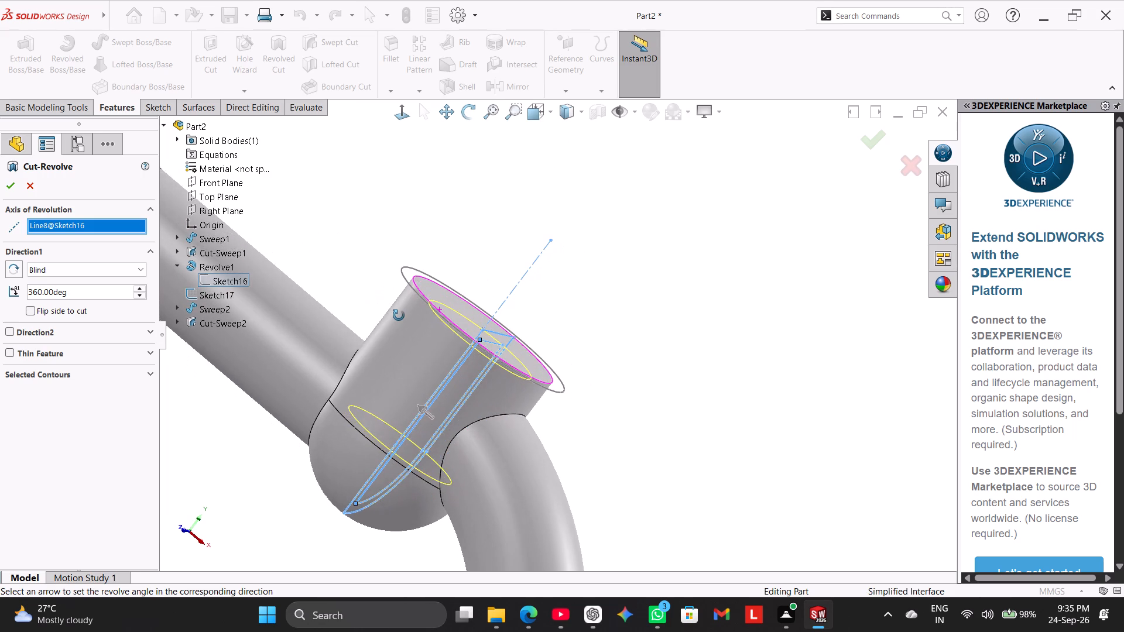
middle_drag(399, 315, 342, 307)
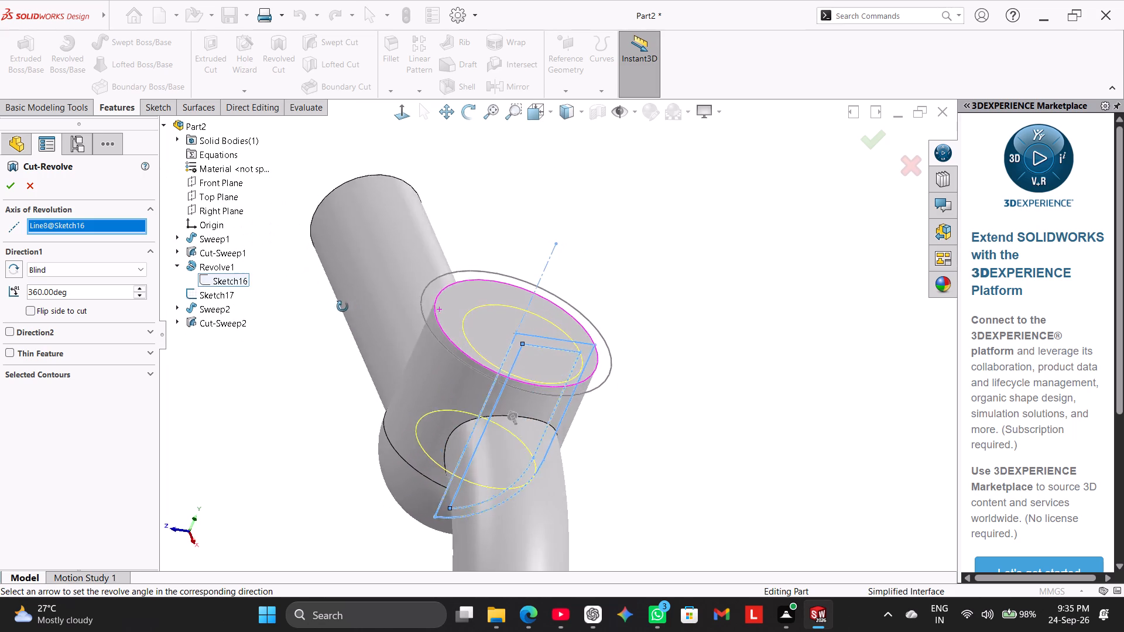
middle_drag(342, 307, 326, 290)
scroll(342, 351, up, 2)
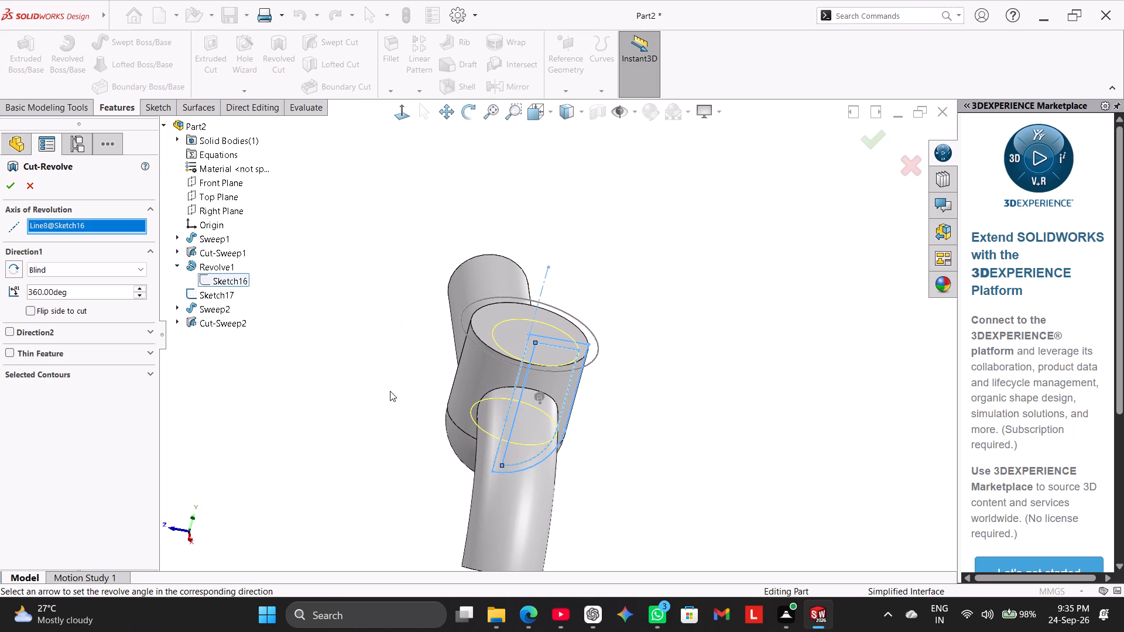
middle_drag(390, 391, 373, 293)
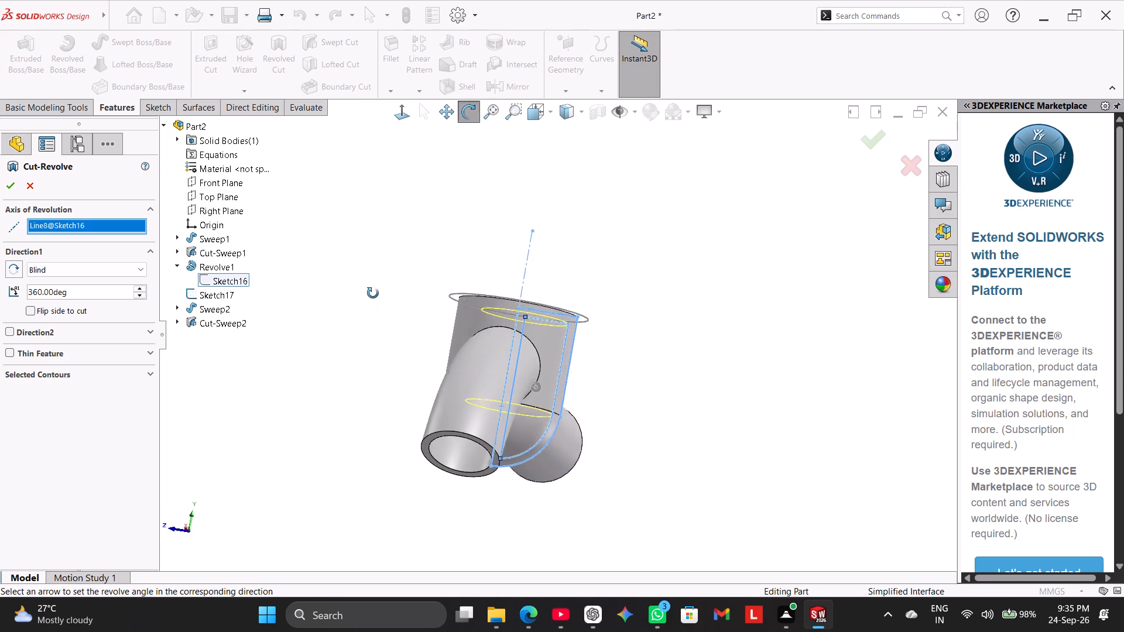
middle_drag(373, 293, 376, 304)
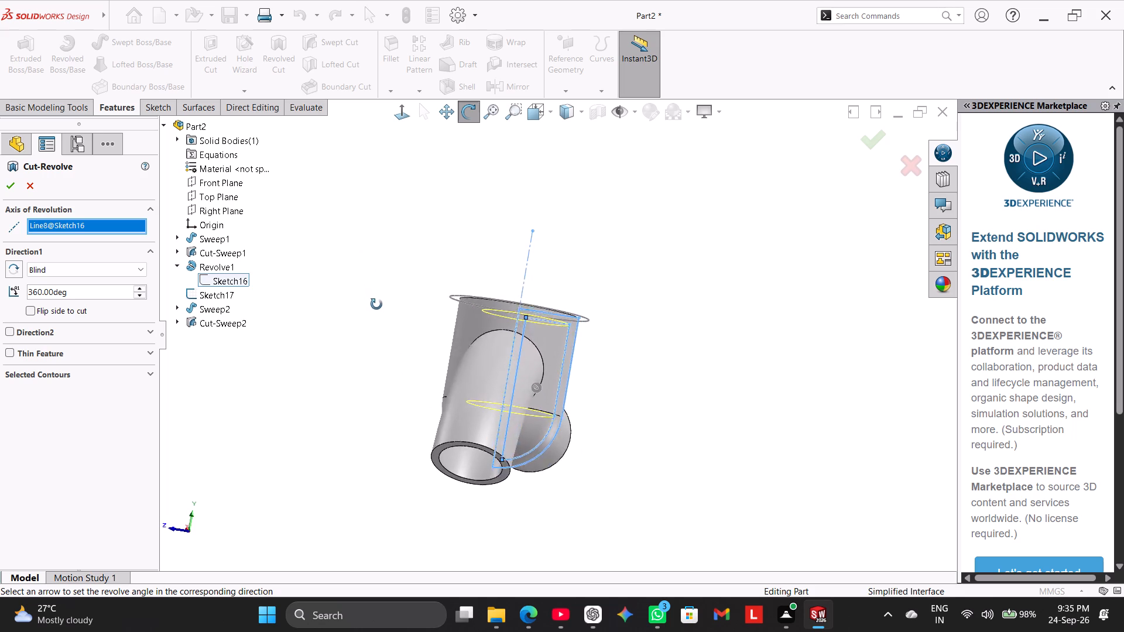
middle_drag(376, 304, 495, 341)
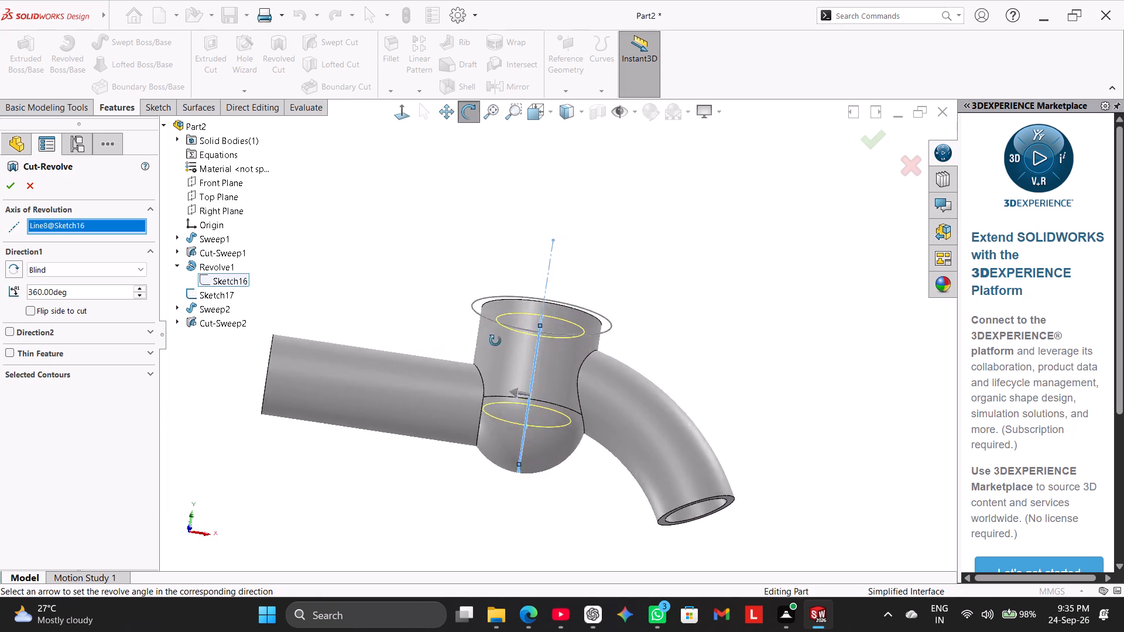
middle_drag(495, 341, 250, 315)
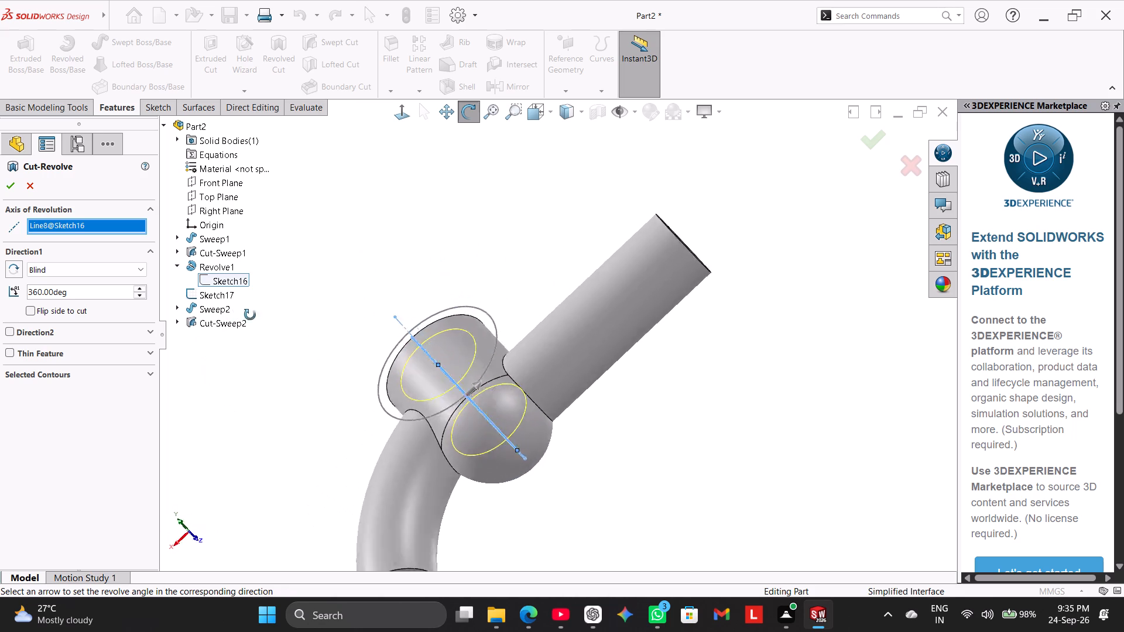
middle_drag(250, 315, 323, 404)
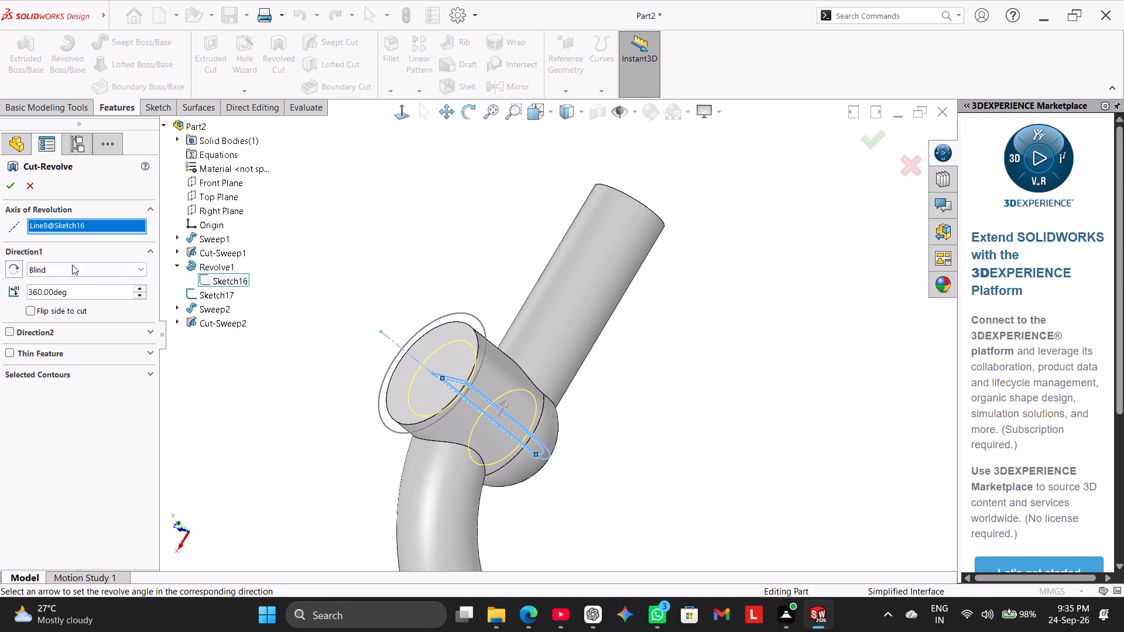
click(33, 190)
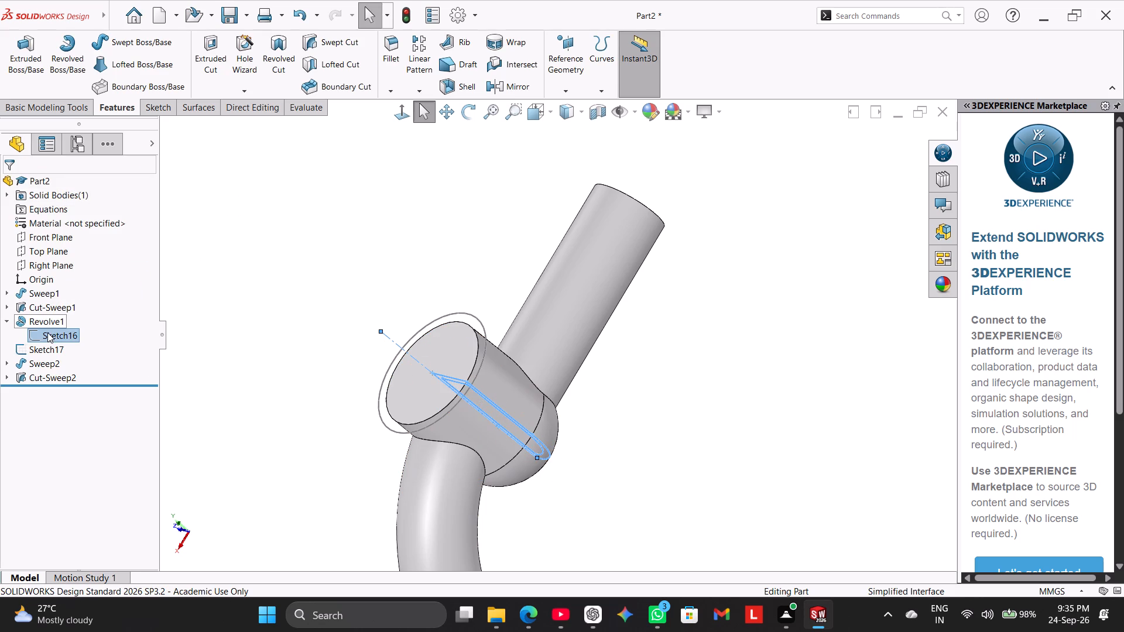
Delete the offset profile's three lines and arc from Sketch16, keeping the original outline, and exit the sketch.
double_click(48, 334)
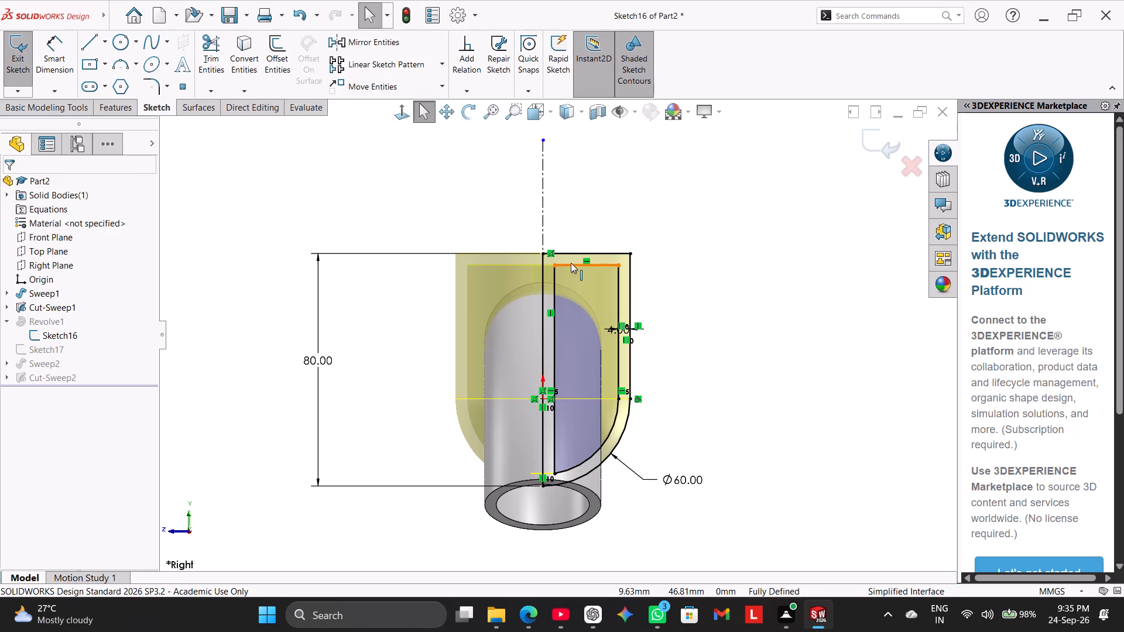
right_click(571, 263)
click(614, 462)
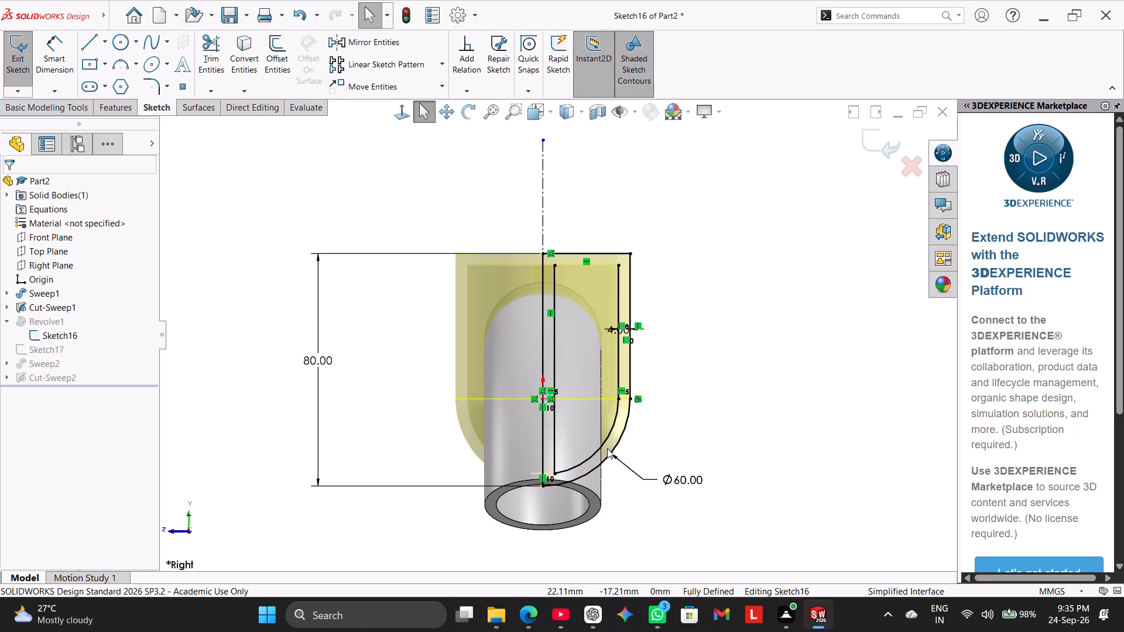
right_click(602, 440)
click(652, 572)
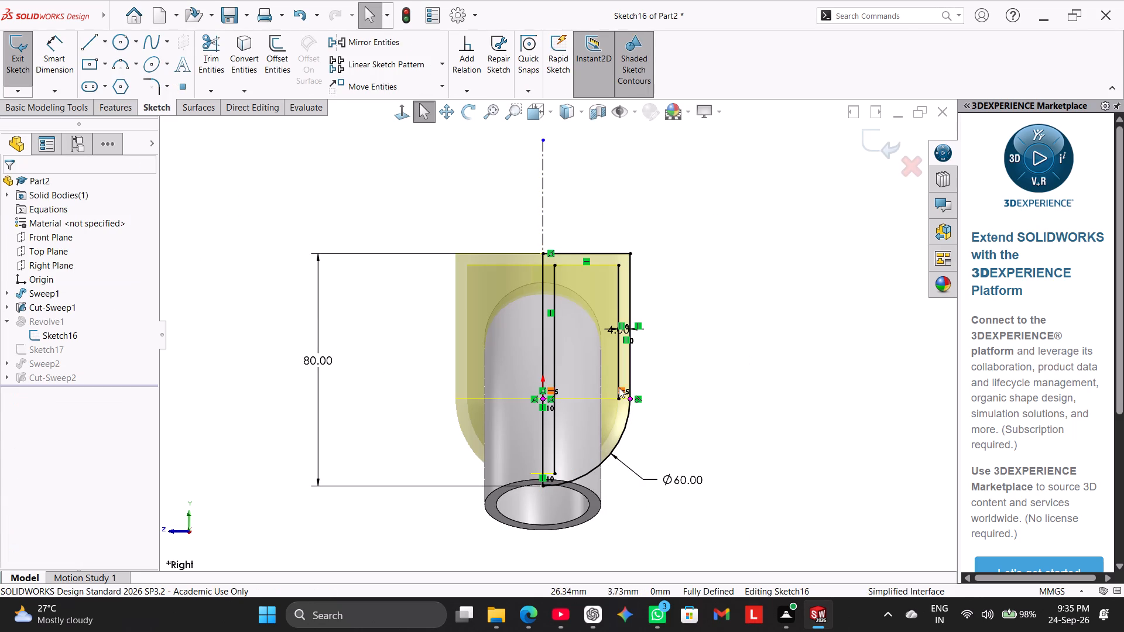
right_click(615, 374)
click(658, 565)
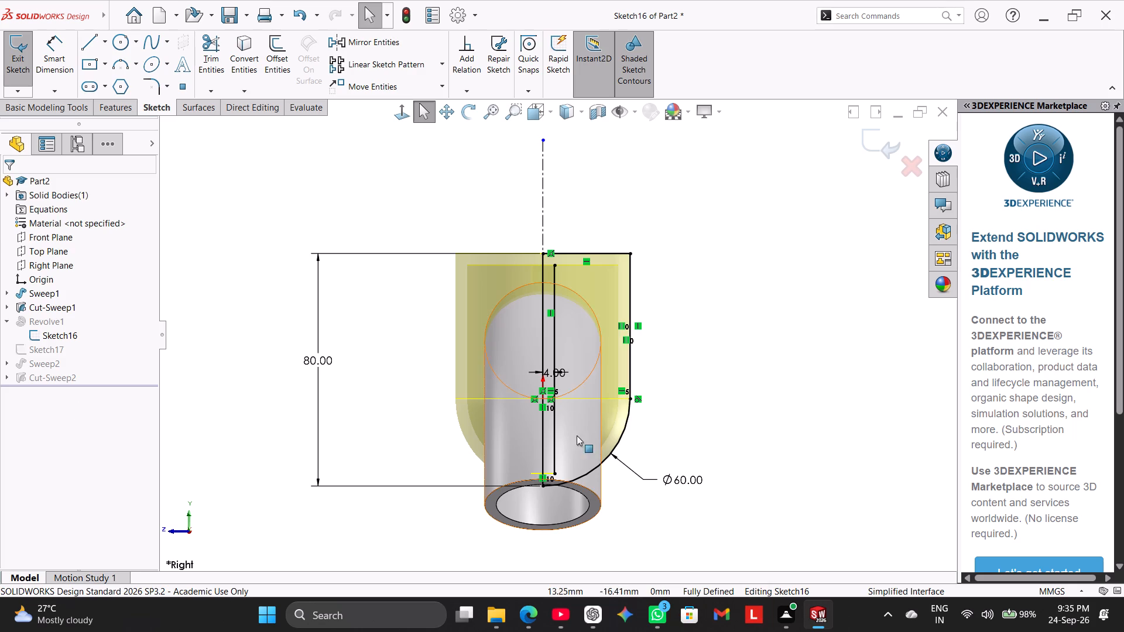
right_click(554, 349)
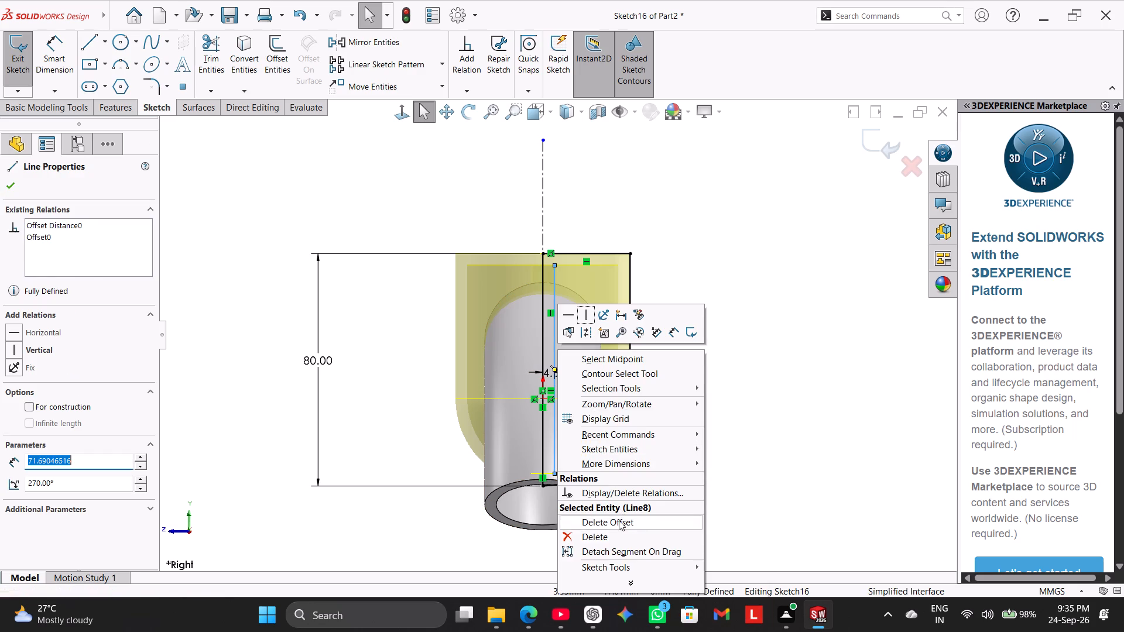
click(619, 536)
click(365, 212)
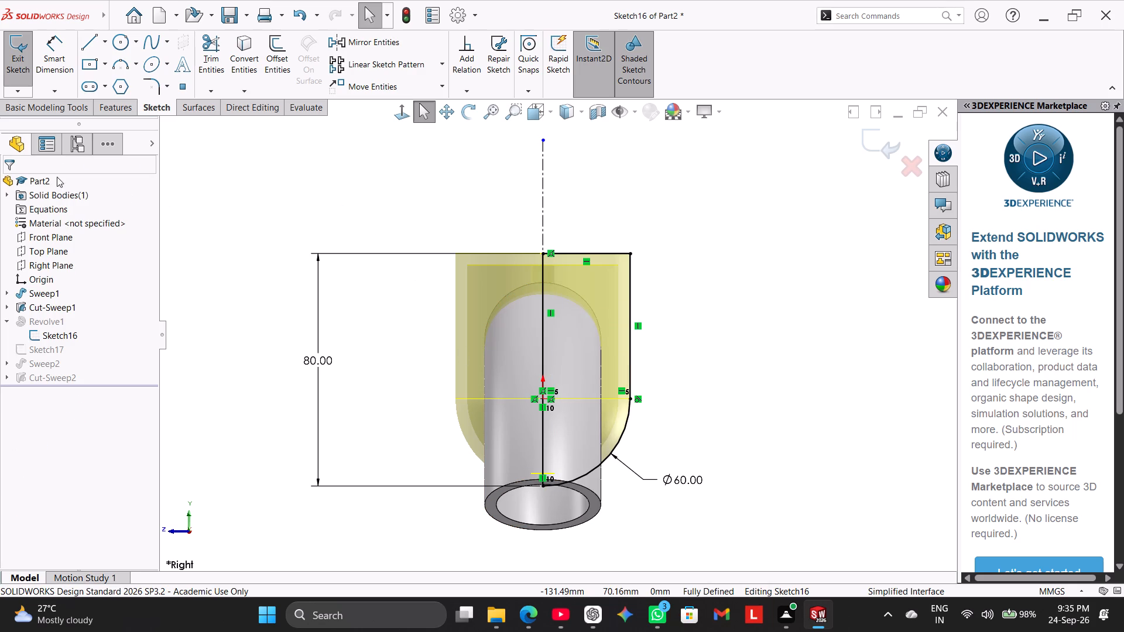
click(19, 60)
Shell the part to a 4 mm wall thickness, removing the central body's flat circular top face.
middle_drag(327, 198, 351, 235)
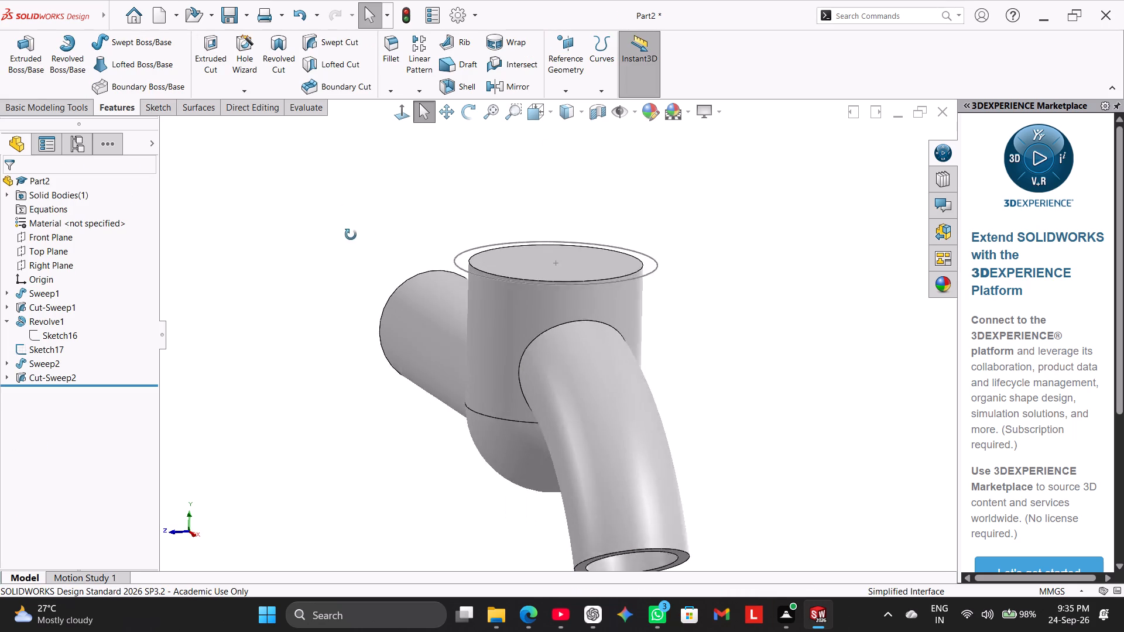
middle_drag(351, 235, 354, 250)
click(460, 91)
click(529, 286)
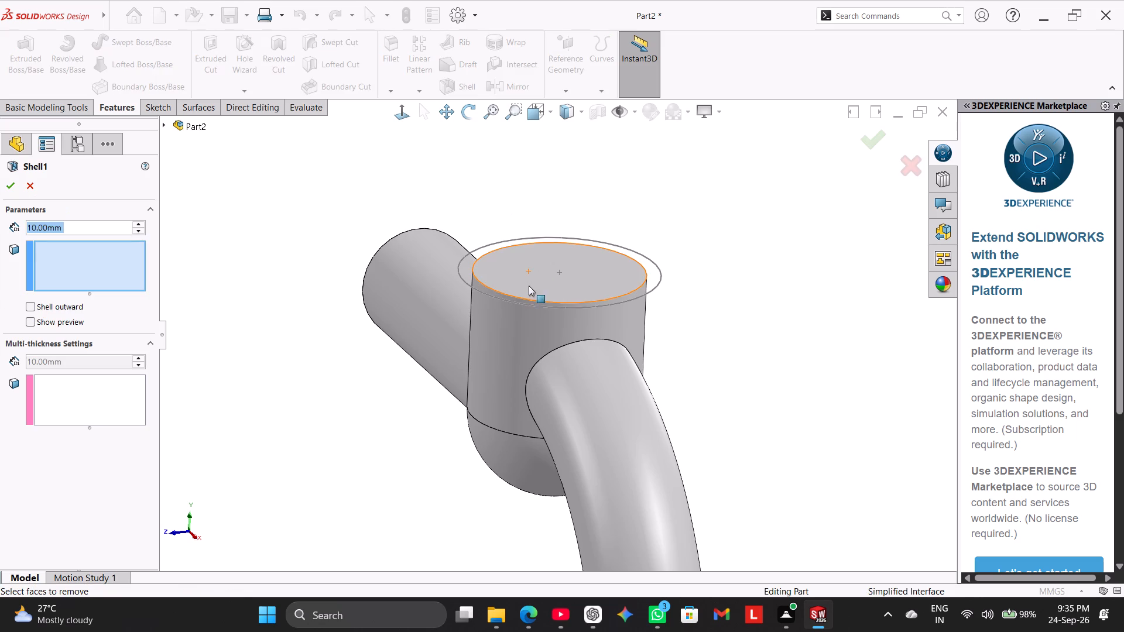
middle_drag(462, 195, 471, 240)
double_click(88, 228)
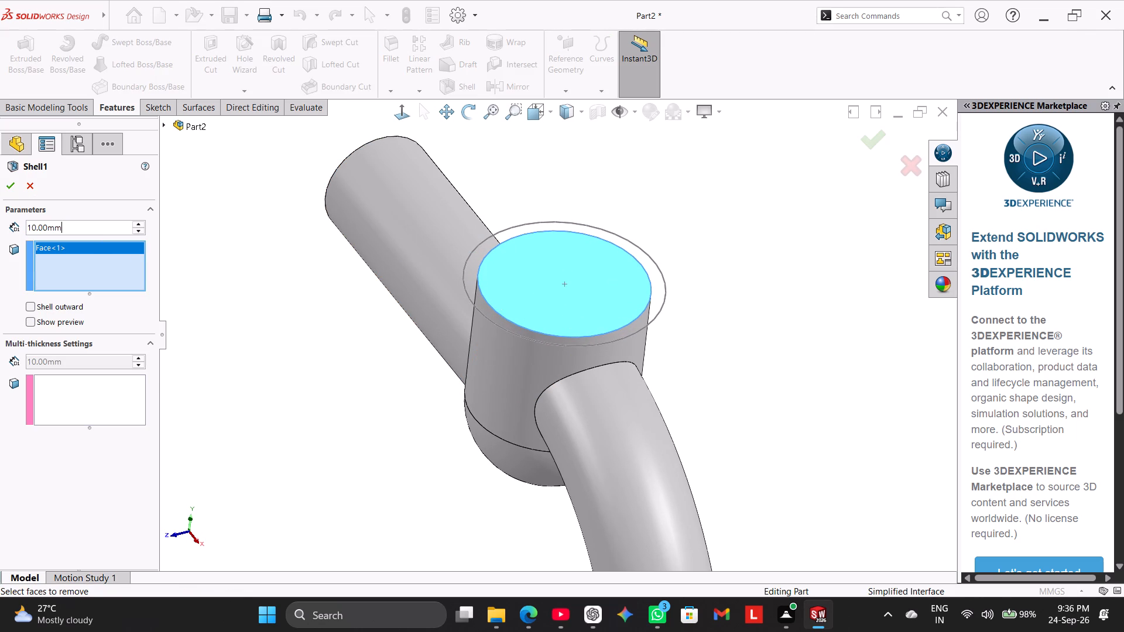
key(4)
key(Return)
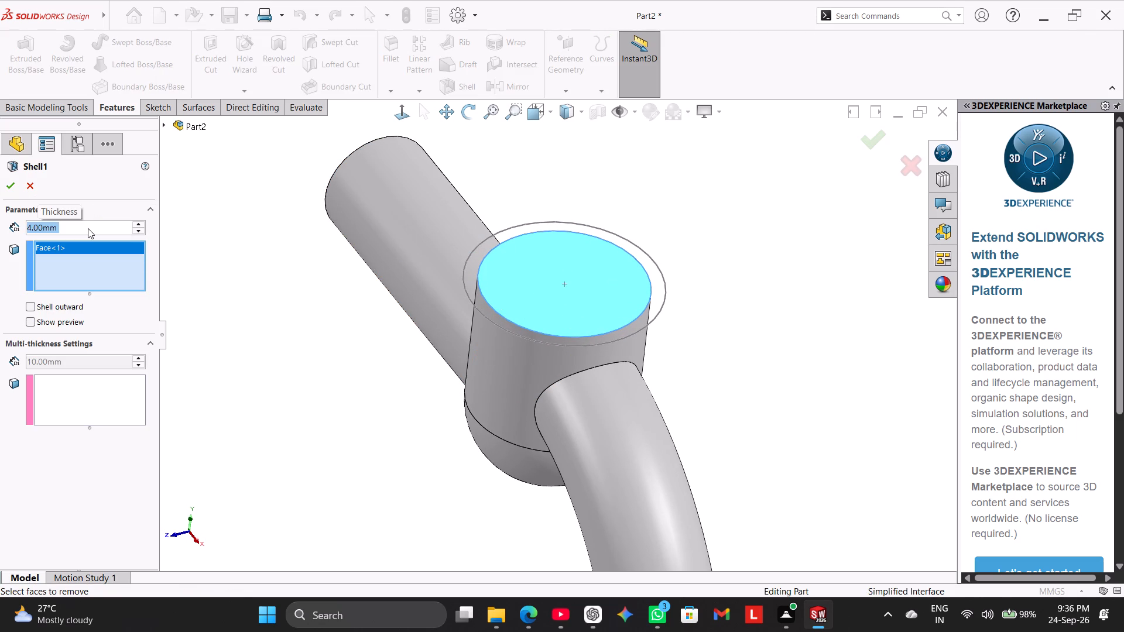
click(5, 189)
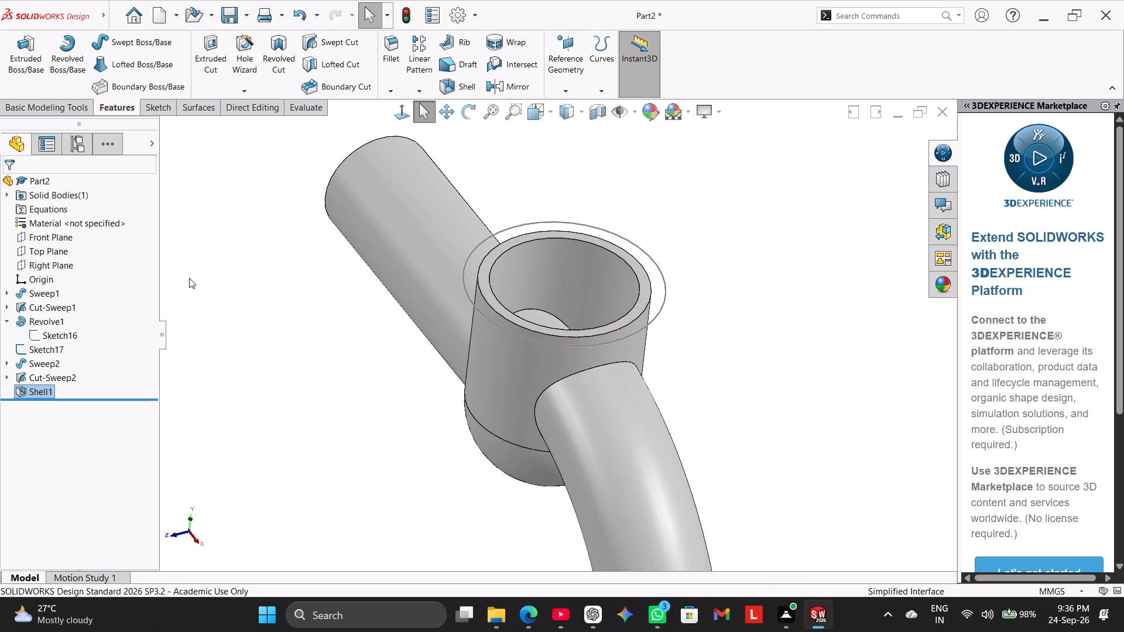
Examine the shelled interior with a section view through the Front Plane, and cancel the section.
middle_drag(222, 293, 257, 300)
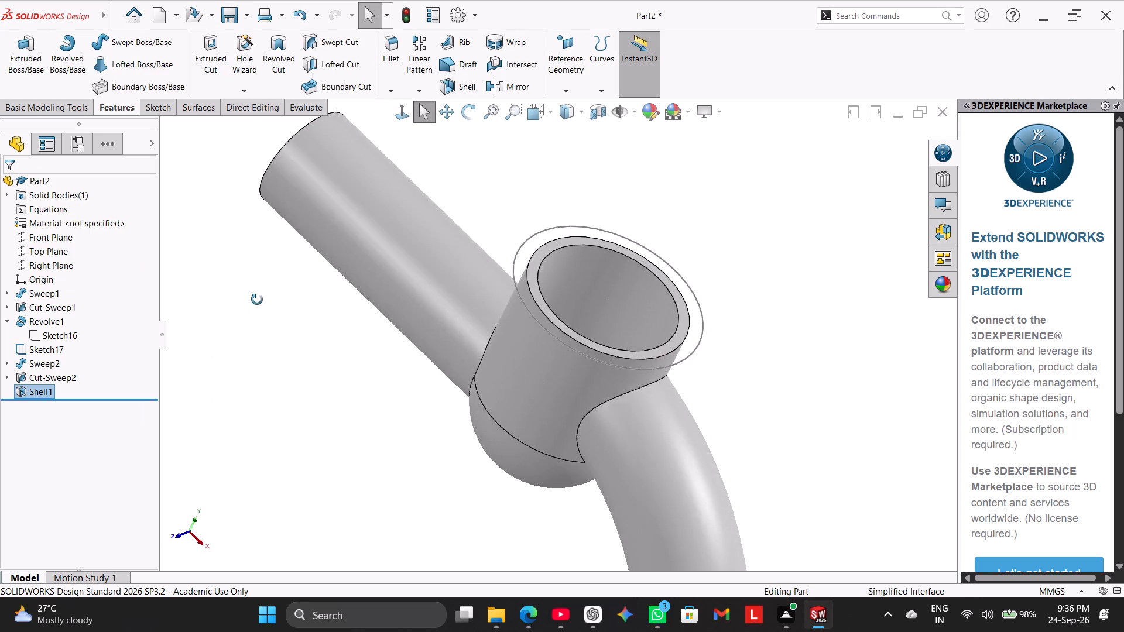
middle_drag(257, 300, 213, 375)
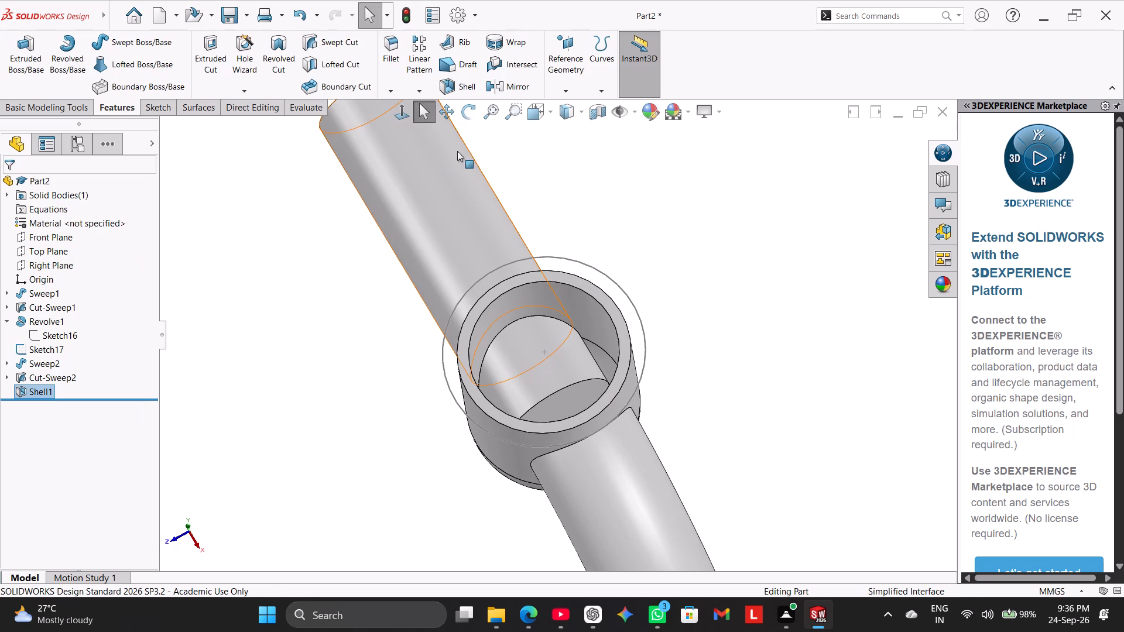
click(592, 115)
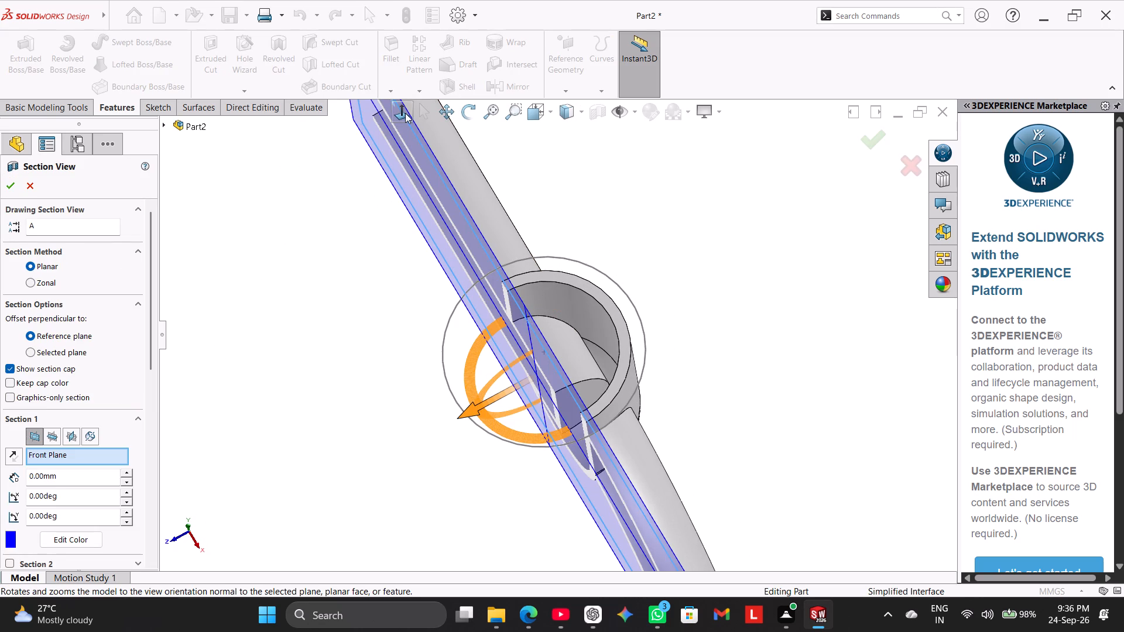
click(405, 113)
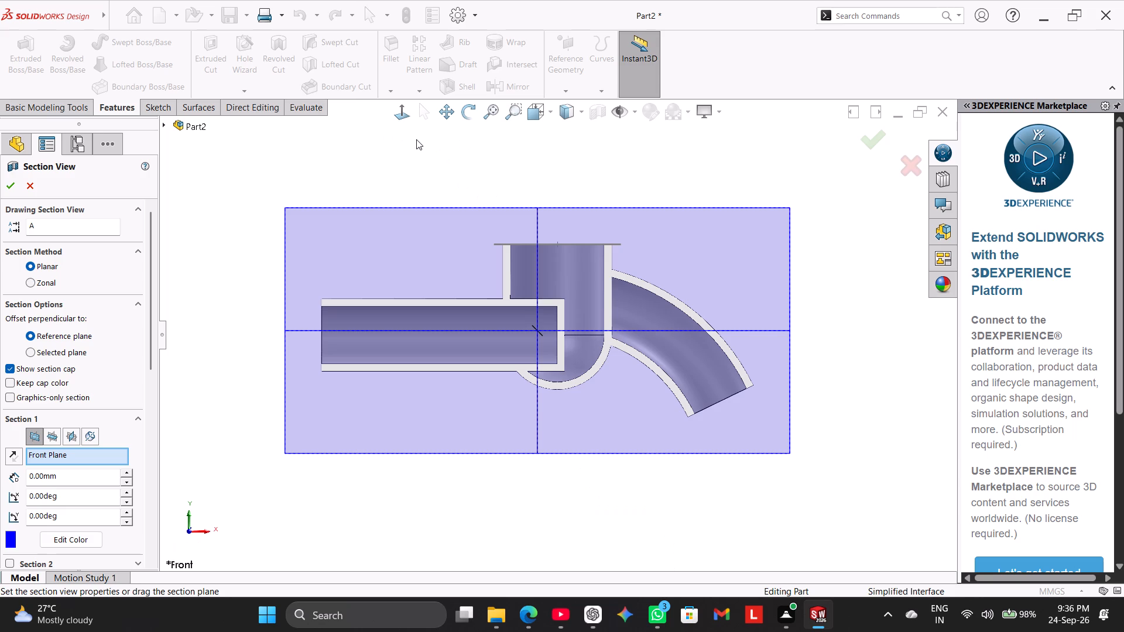
middle_drag(471, 163, 464, 211)
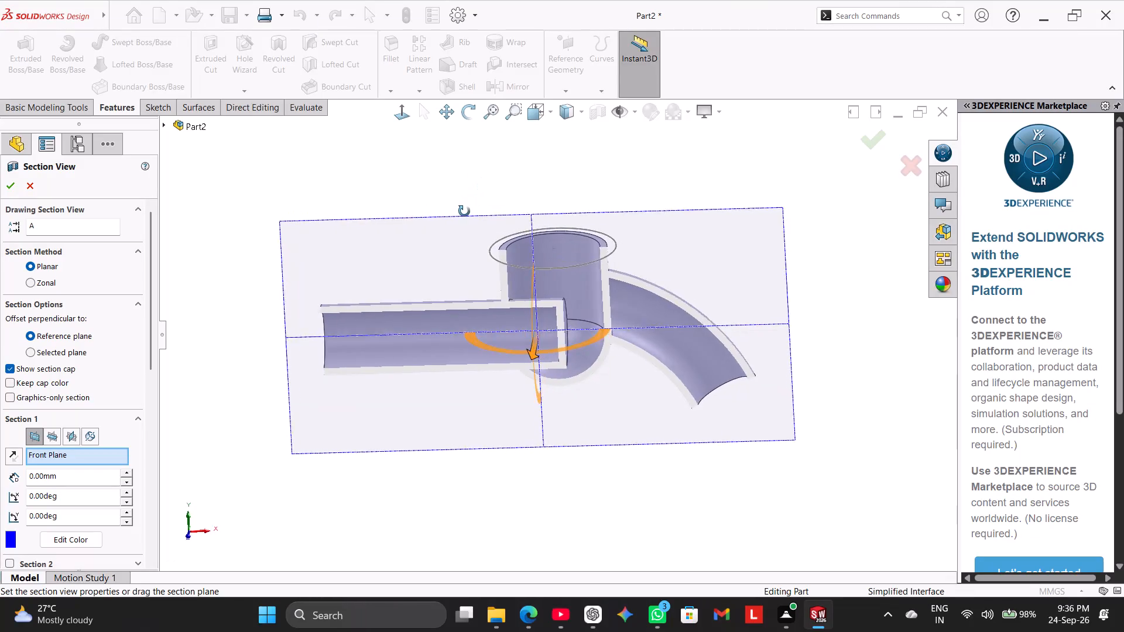
middle_drag(464, 211, 468, 178)
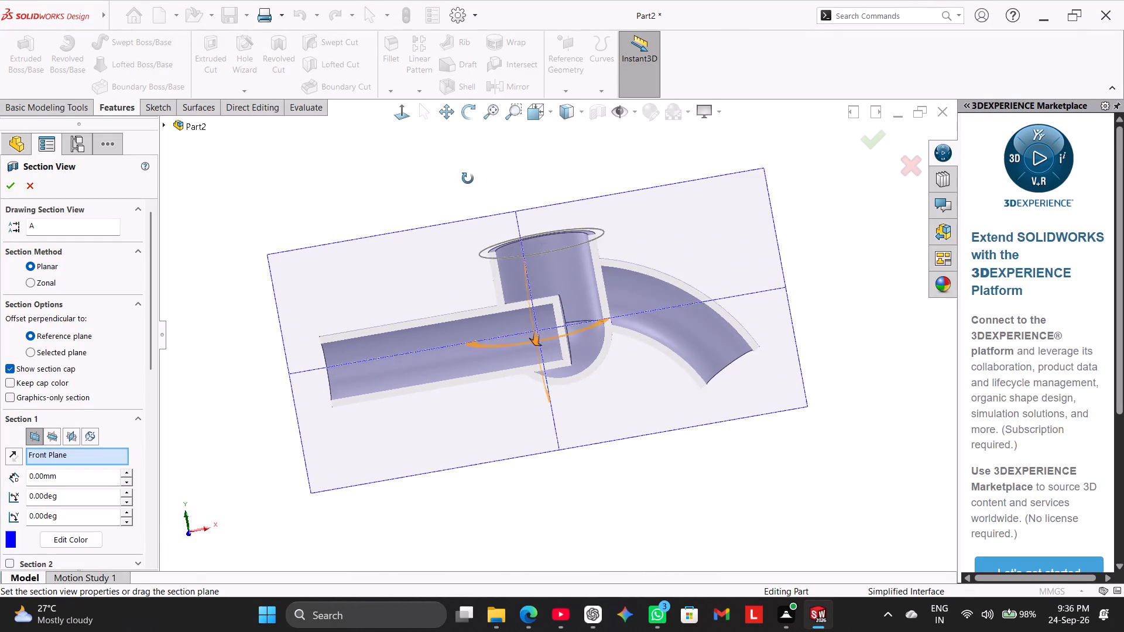
middle_drag(468, 178, 474, 178)
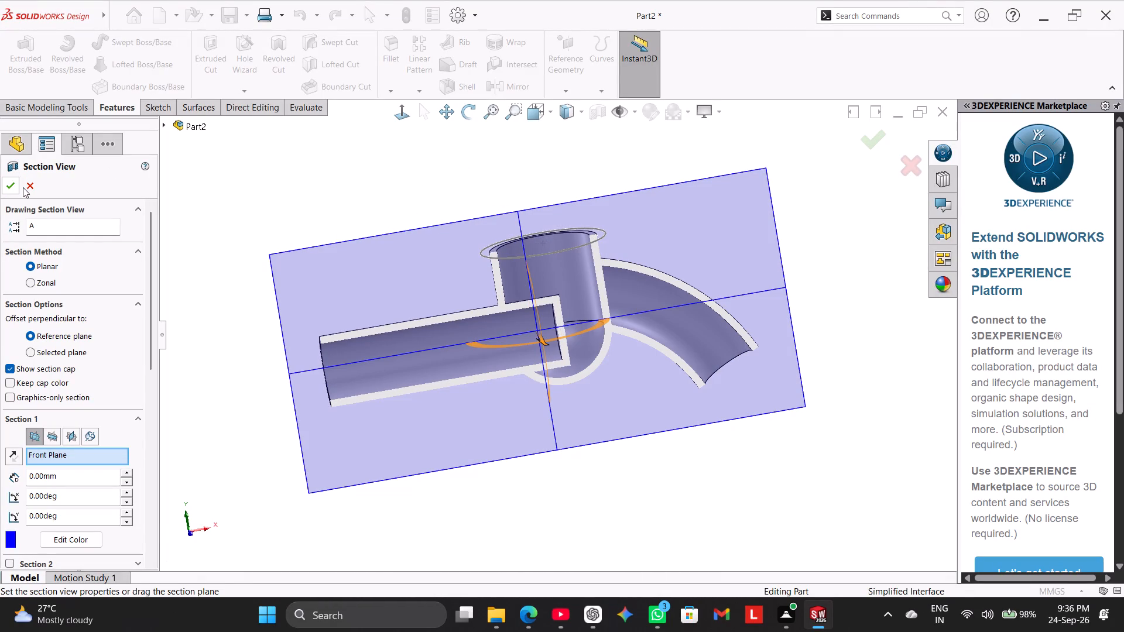
click(26, 189)
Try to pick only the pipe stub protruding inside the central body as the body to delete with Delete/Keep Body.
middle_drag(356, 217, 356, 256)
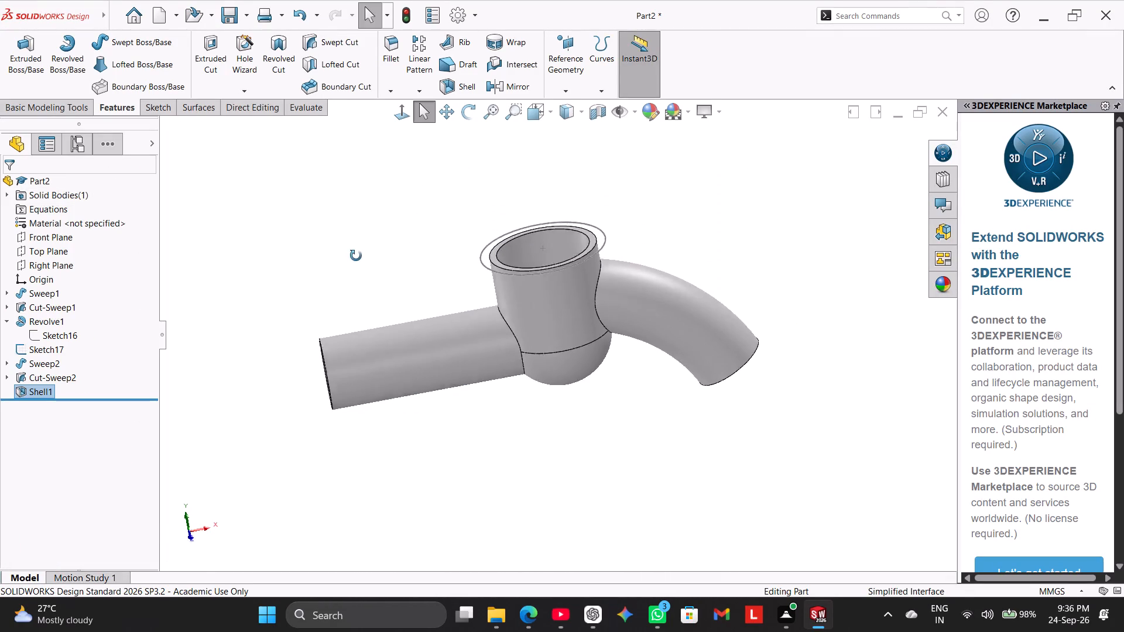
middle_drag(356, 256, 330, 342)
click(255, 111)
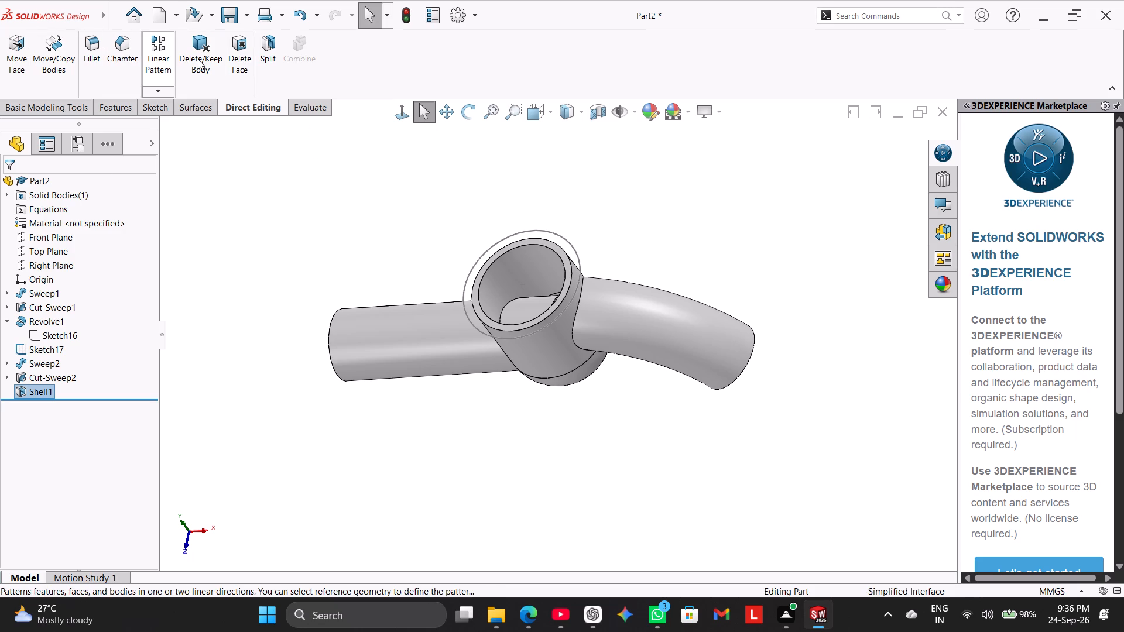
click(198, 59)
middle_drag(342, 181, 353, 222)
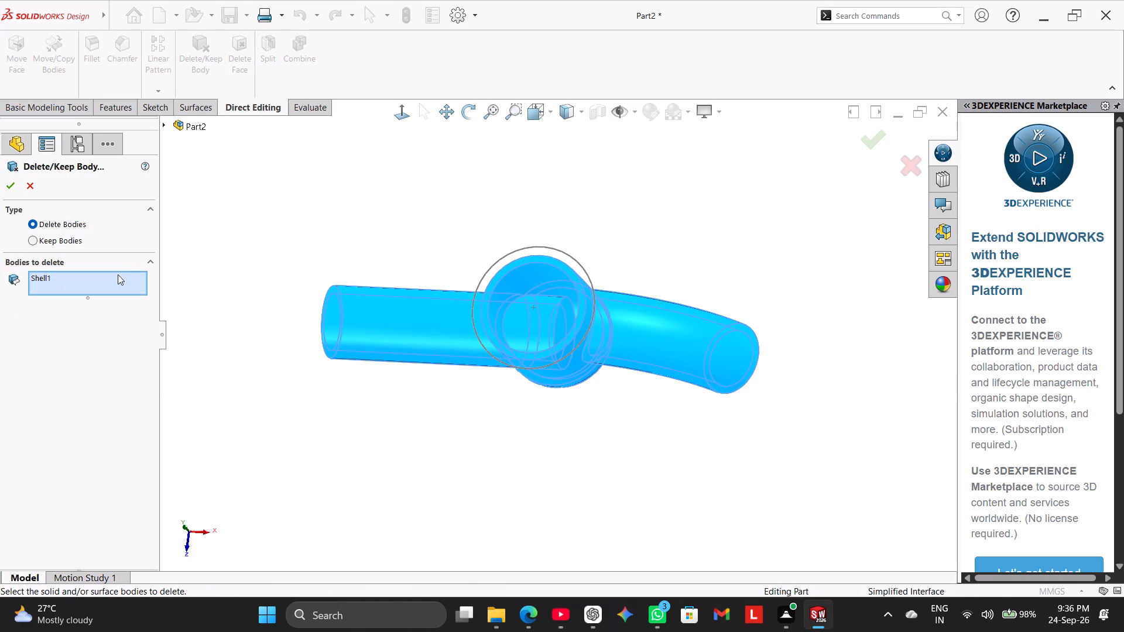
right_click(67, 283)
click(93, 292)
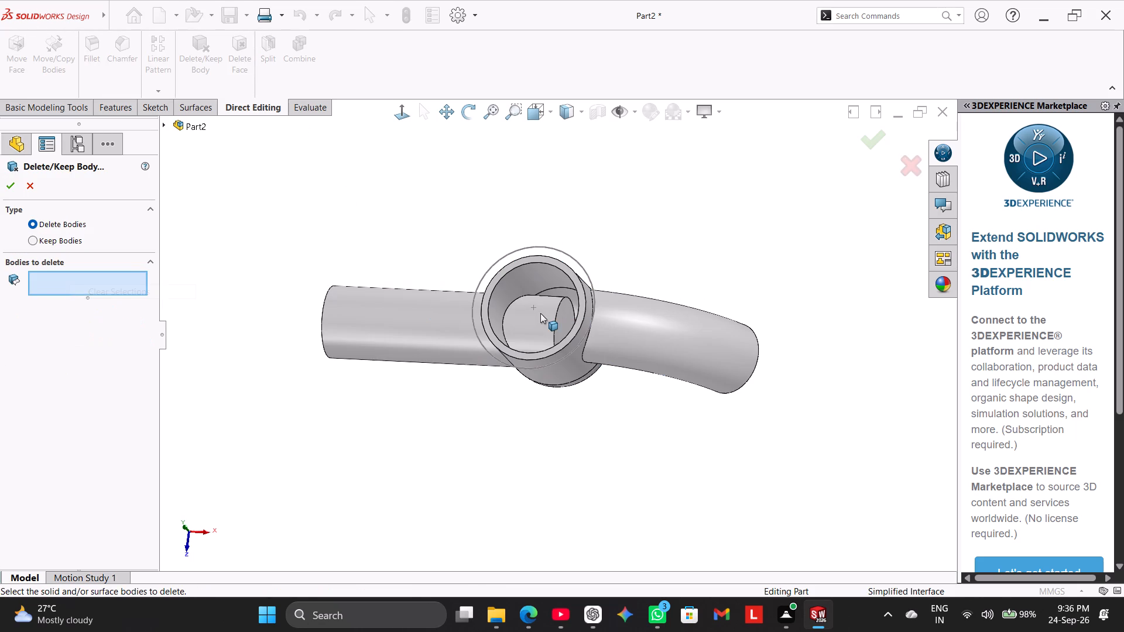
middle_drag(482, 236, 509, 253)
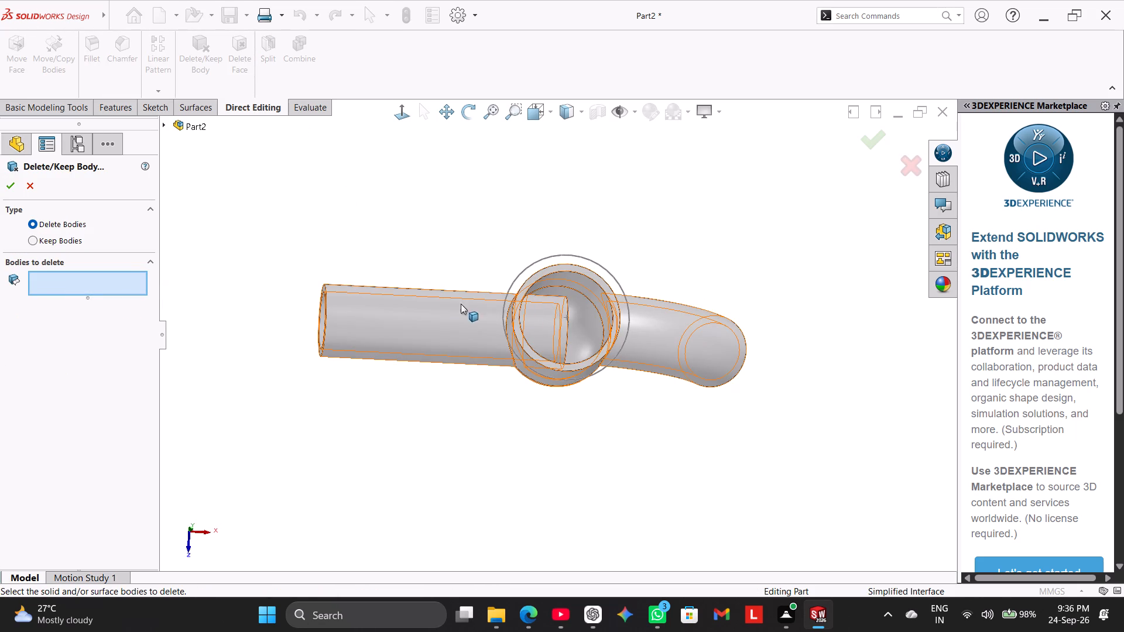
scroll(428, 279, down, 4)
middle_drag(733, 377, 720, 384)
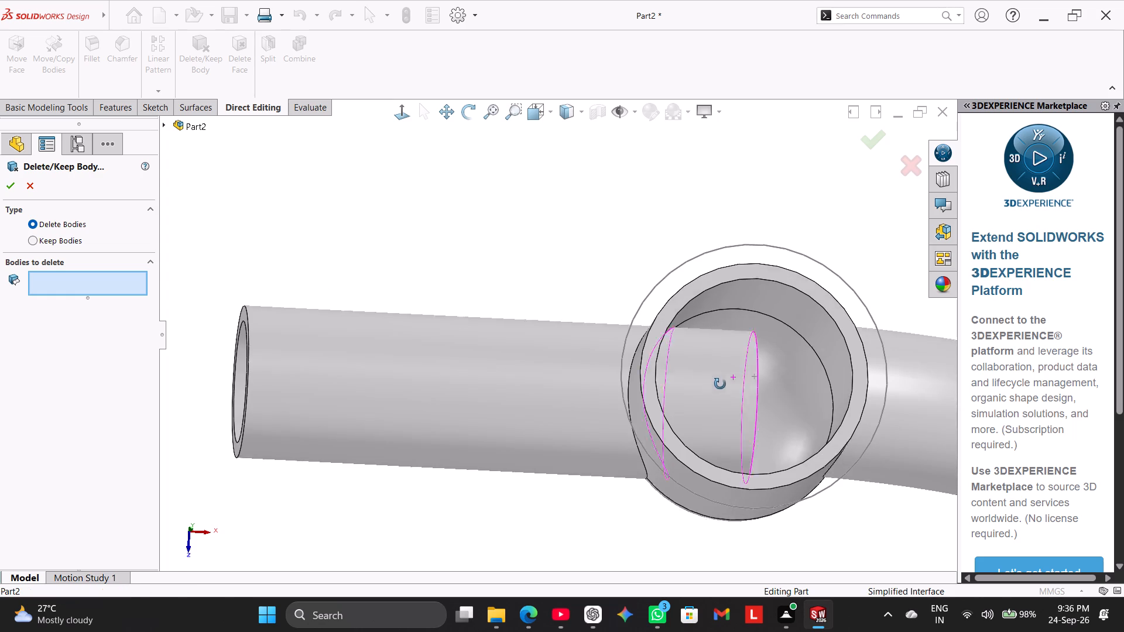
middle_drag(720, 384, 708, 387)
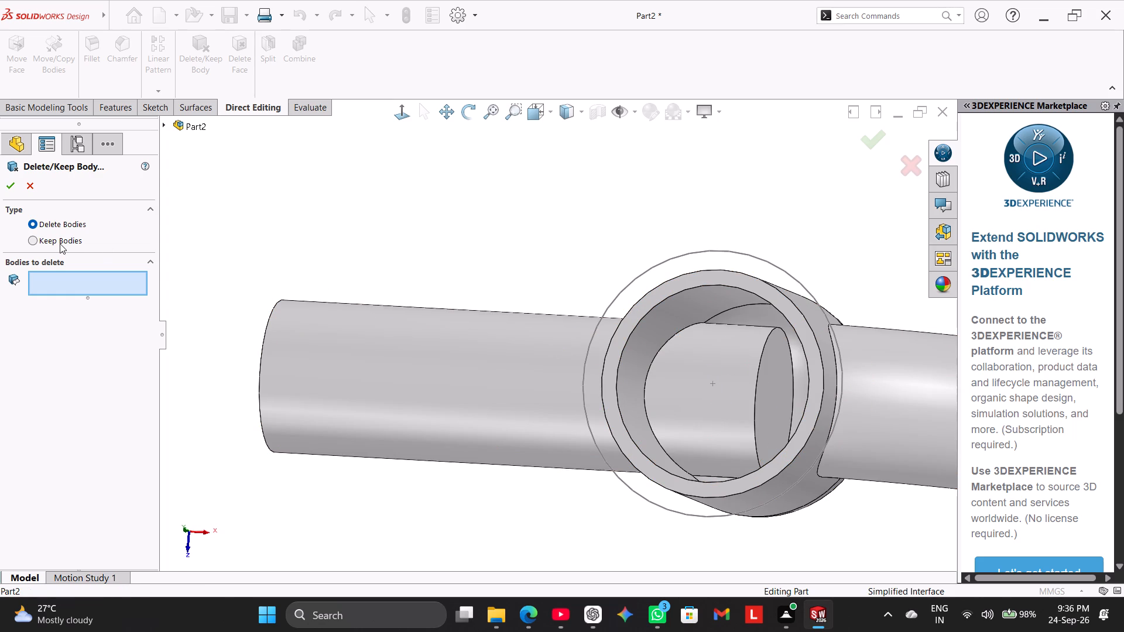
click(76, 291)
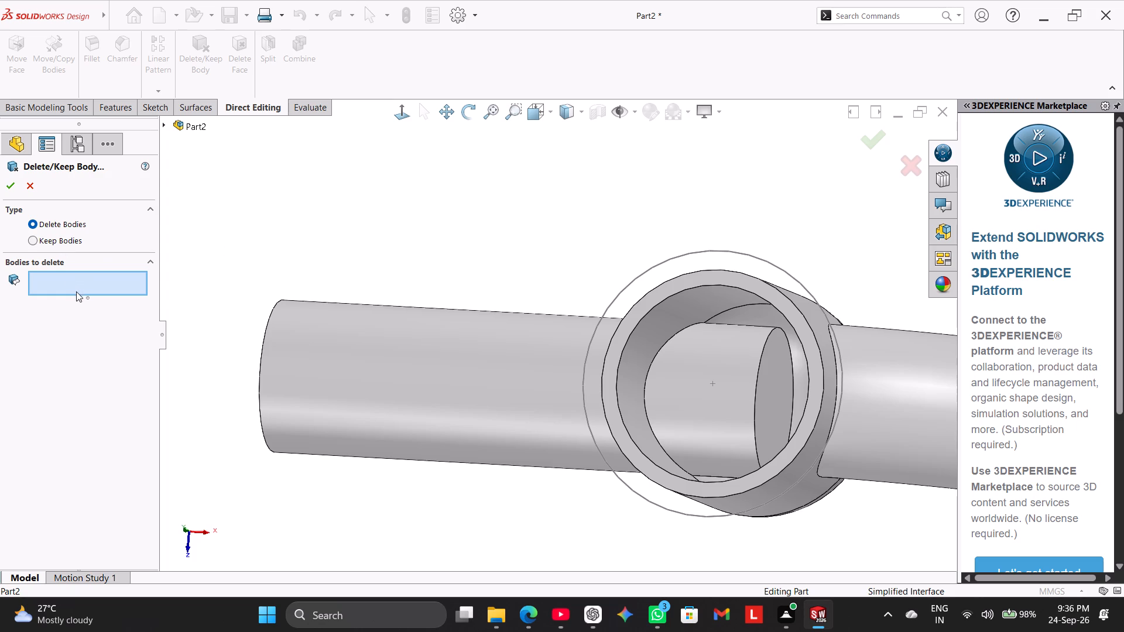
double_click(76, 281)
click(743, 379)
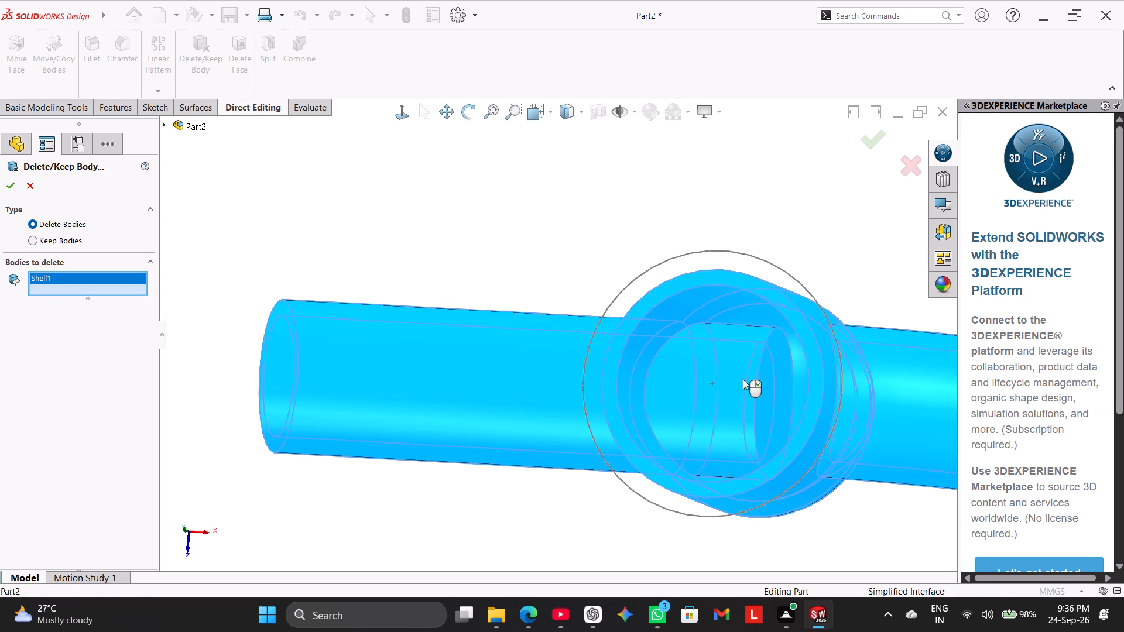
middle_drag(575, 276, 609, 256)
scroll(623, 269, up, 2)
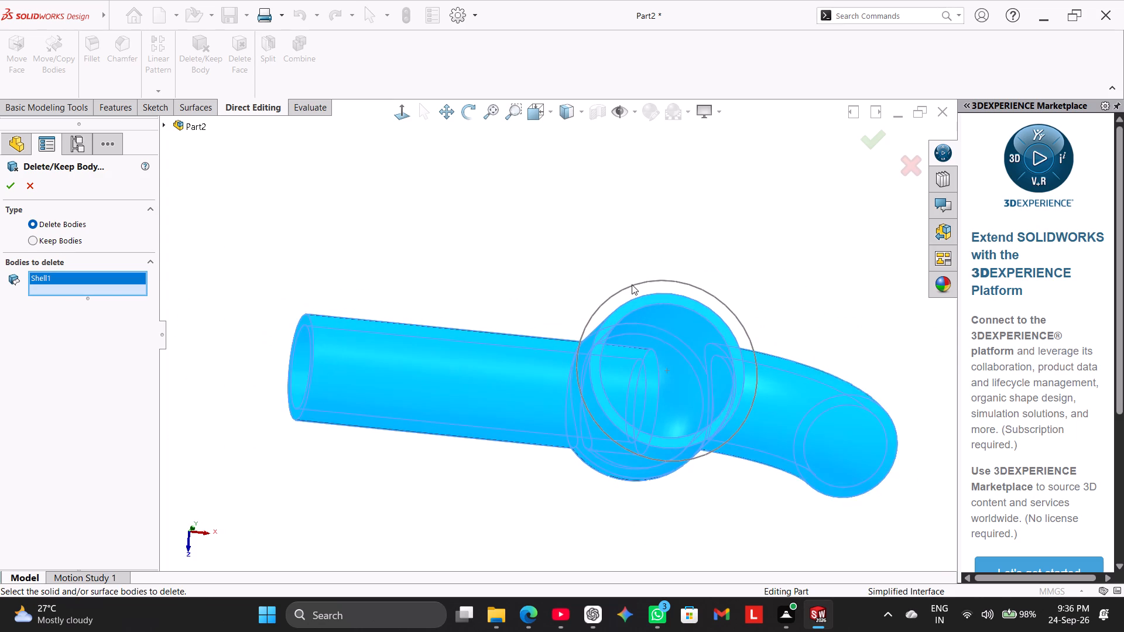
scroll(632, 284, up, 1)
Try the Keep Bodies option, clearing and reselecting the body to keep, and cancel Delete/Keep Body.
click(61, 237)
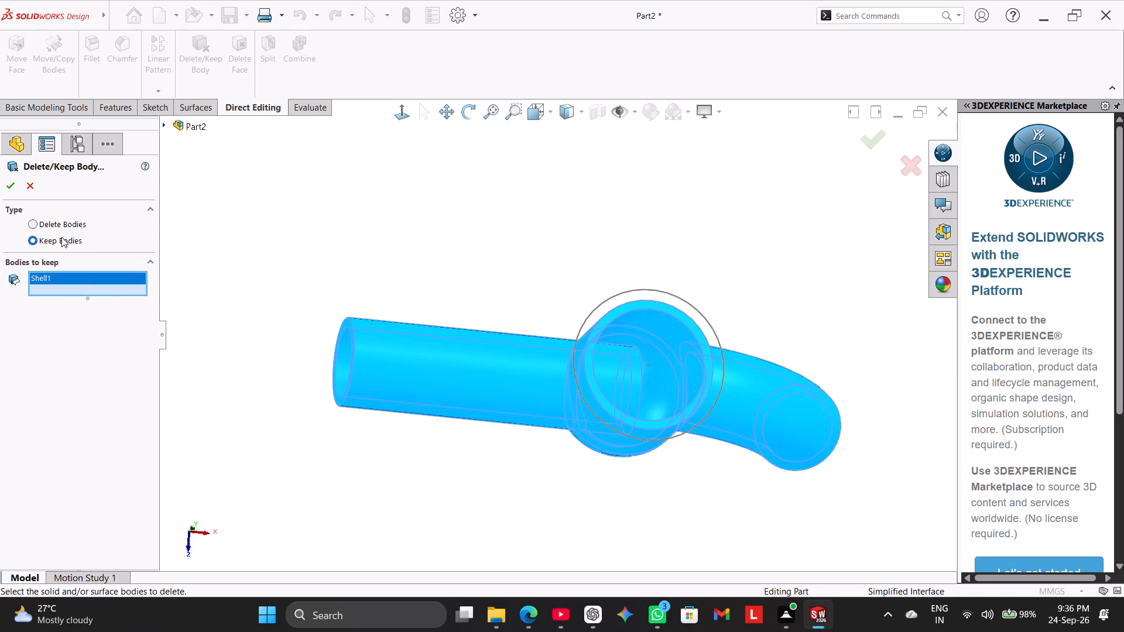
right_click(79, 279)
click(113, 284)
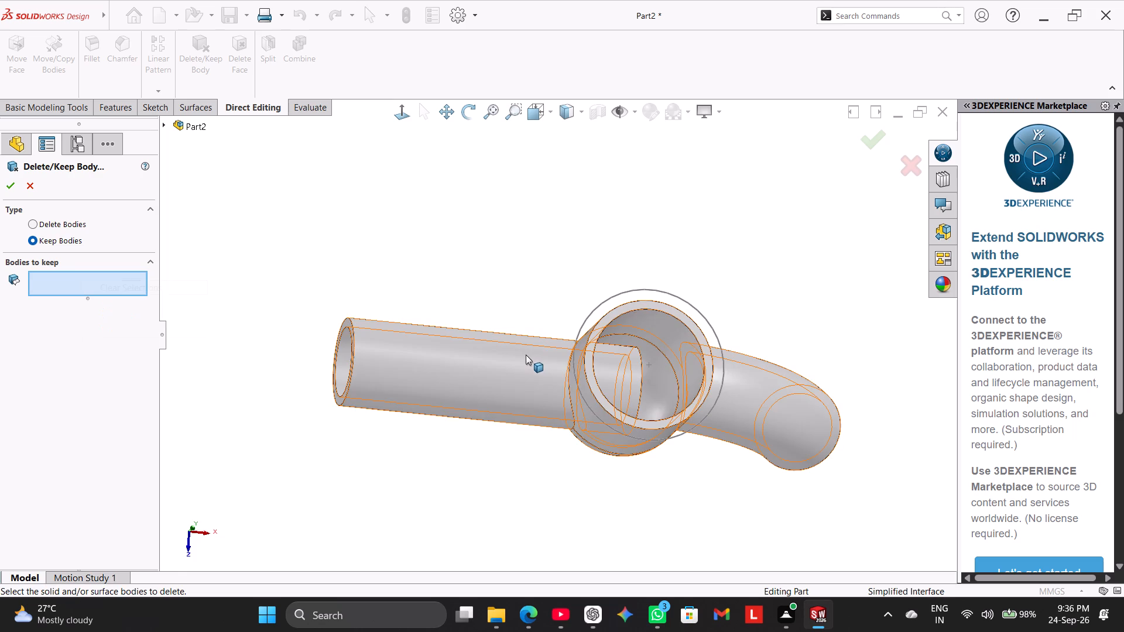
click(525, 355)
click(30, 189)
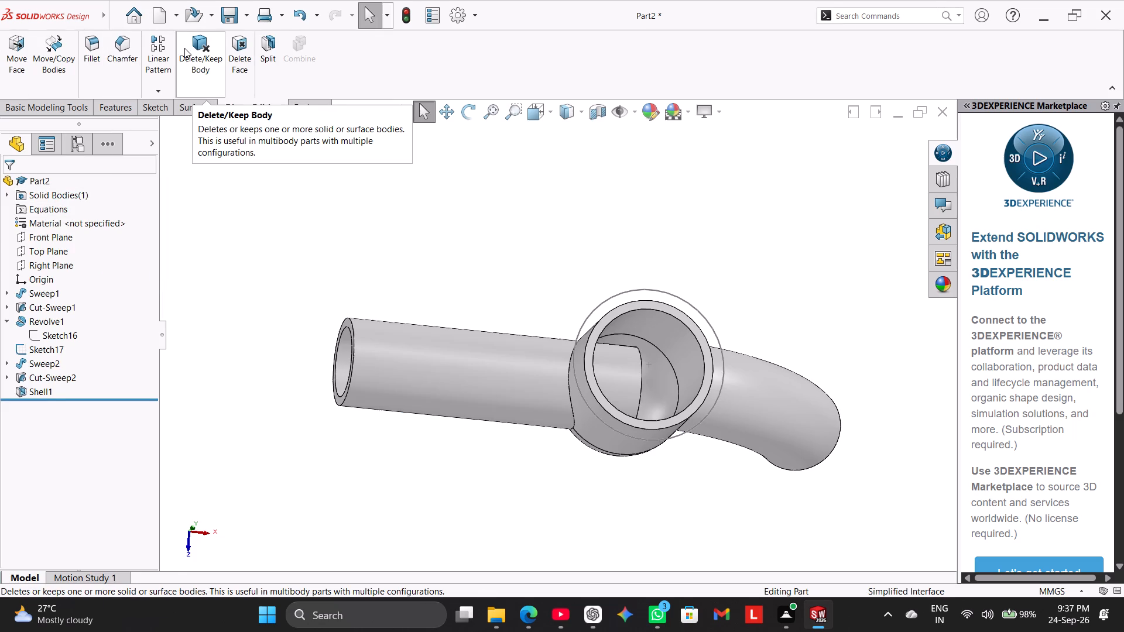
Delete the protruding pipe's outer cylindrical face inside the central body with Delete Face, trying Delete and Patch before using plain Delete.
click(234, 65)
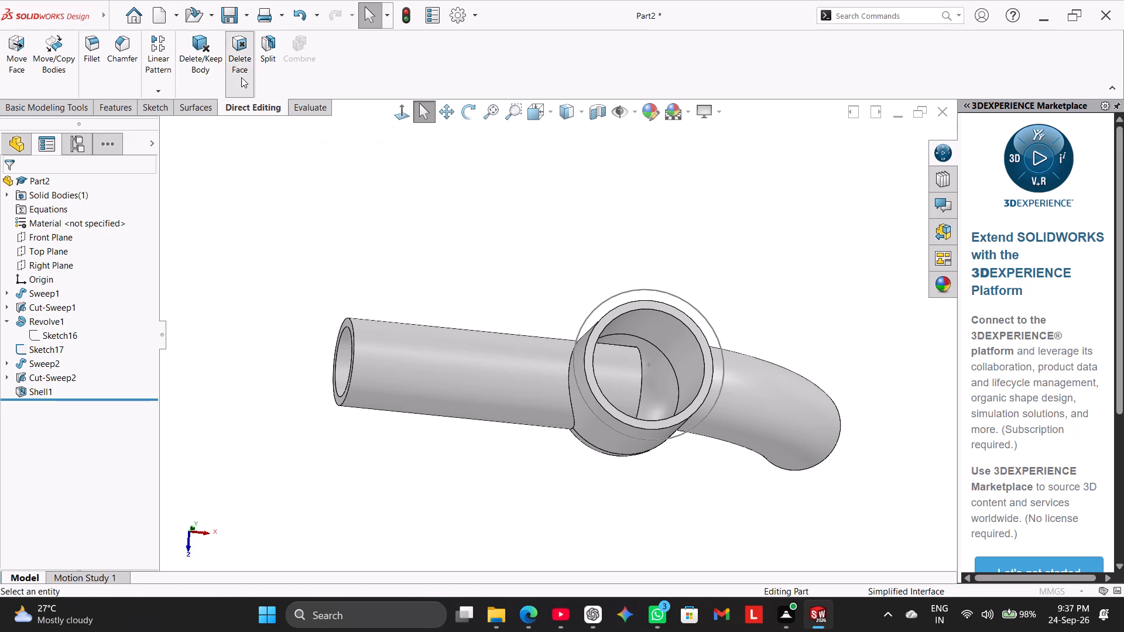
middle_drag(735, 270, 674, 283)
click(589, 366)
middle_drag(598, 262, 644, 272)
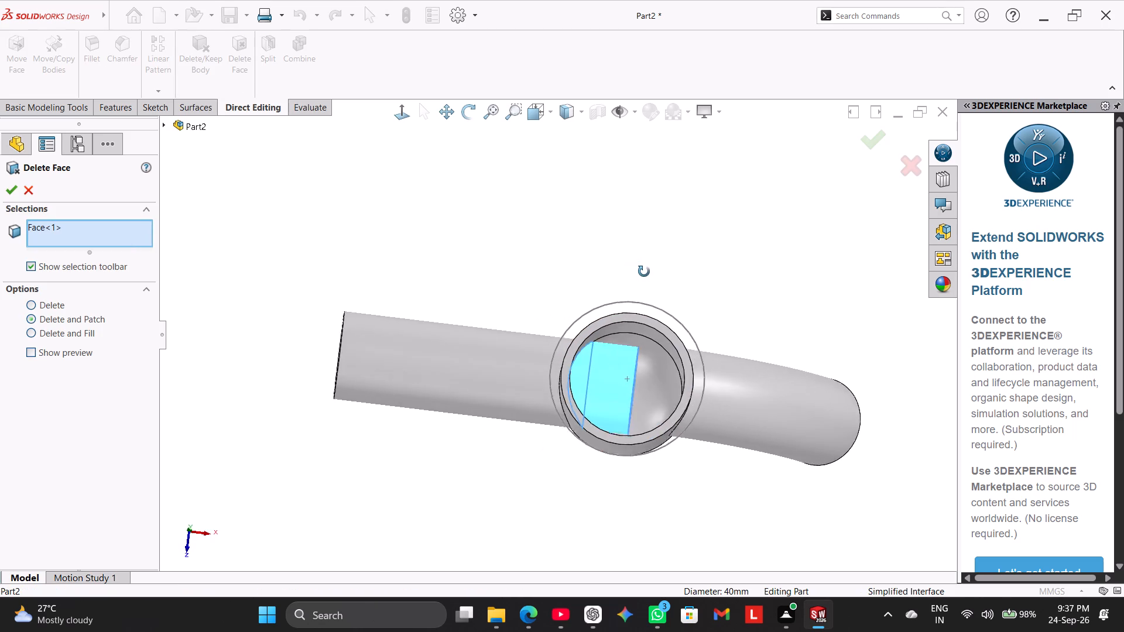
middle_drag(644, 272, 640, 190)
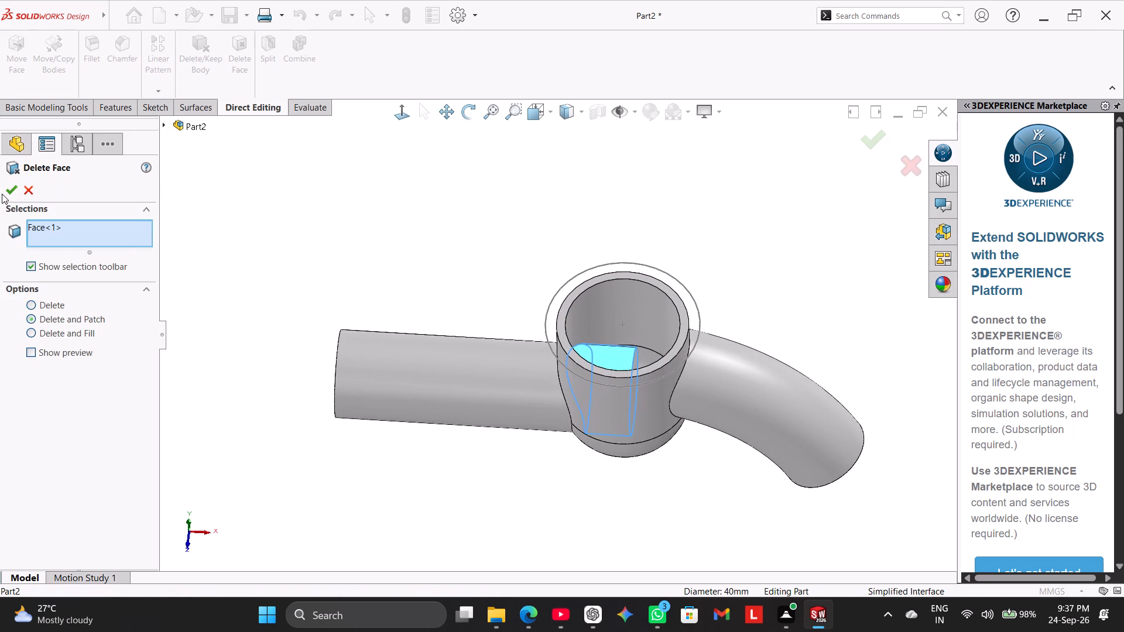
click(9, 188)
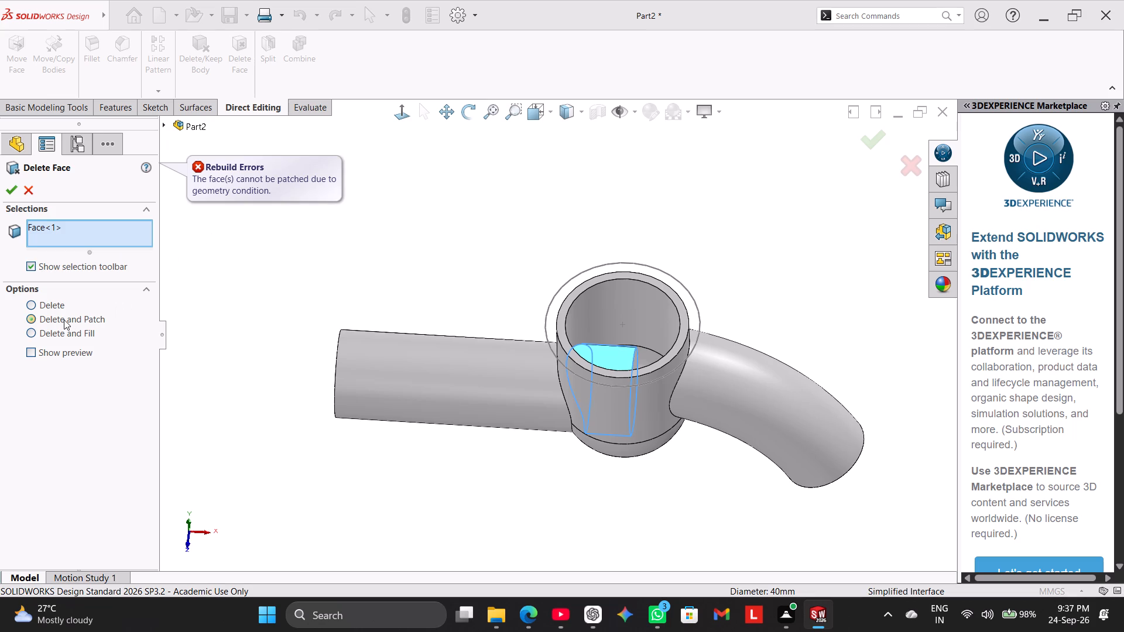
click(49, 307)
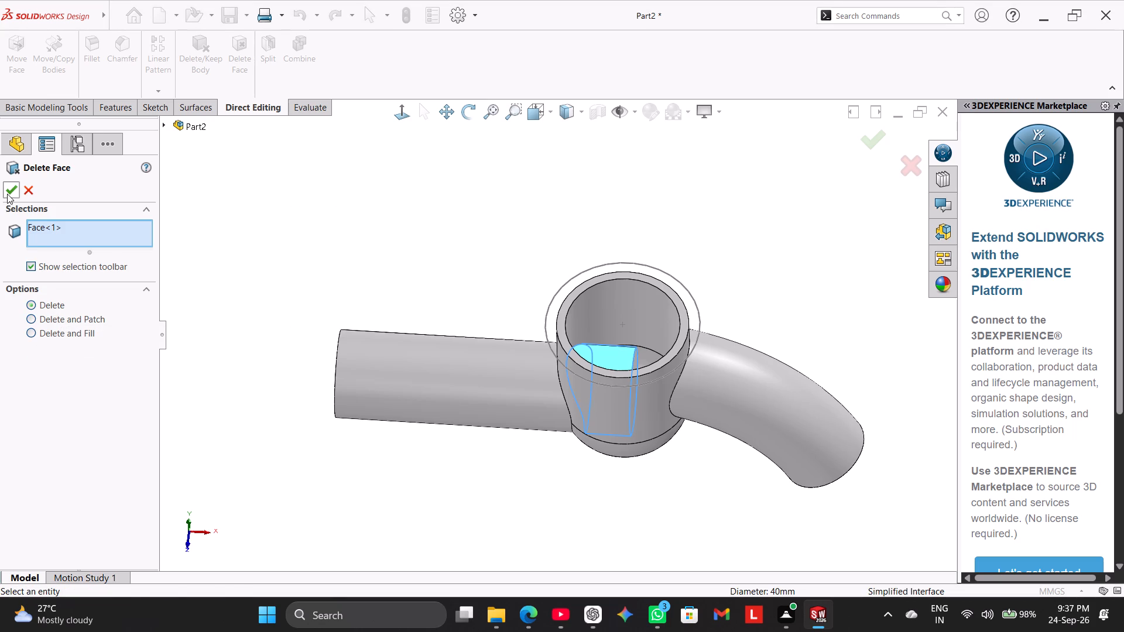
click(8, 192)
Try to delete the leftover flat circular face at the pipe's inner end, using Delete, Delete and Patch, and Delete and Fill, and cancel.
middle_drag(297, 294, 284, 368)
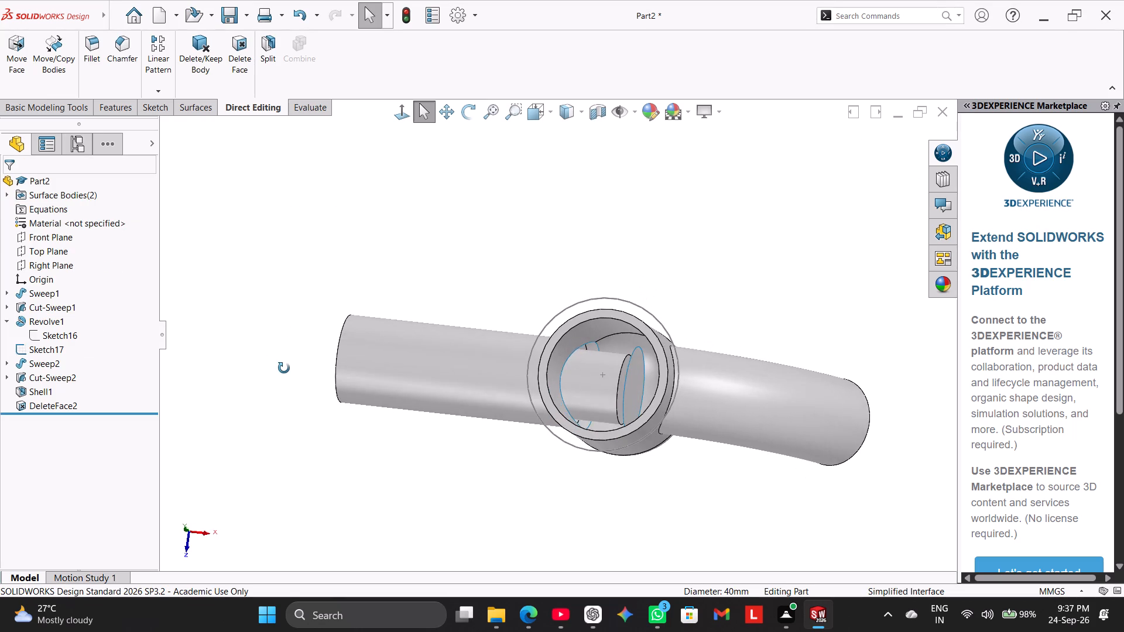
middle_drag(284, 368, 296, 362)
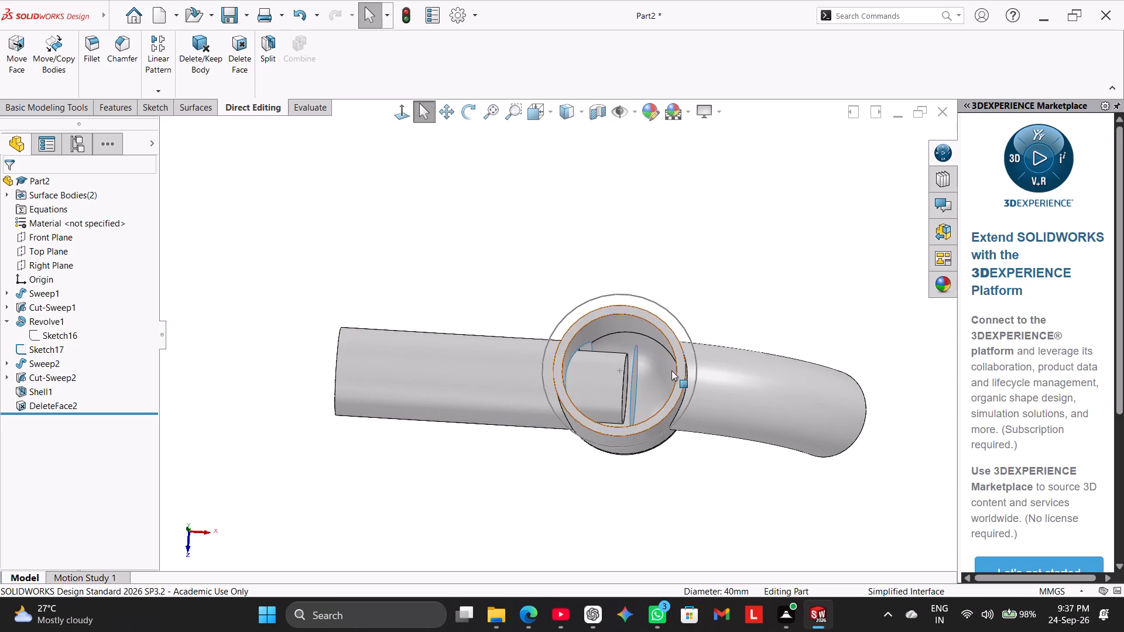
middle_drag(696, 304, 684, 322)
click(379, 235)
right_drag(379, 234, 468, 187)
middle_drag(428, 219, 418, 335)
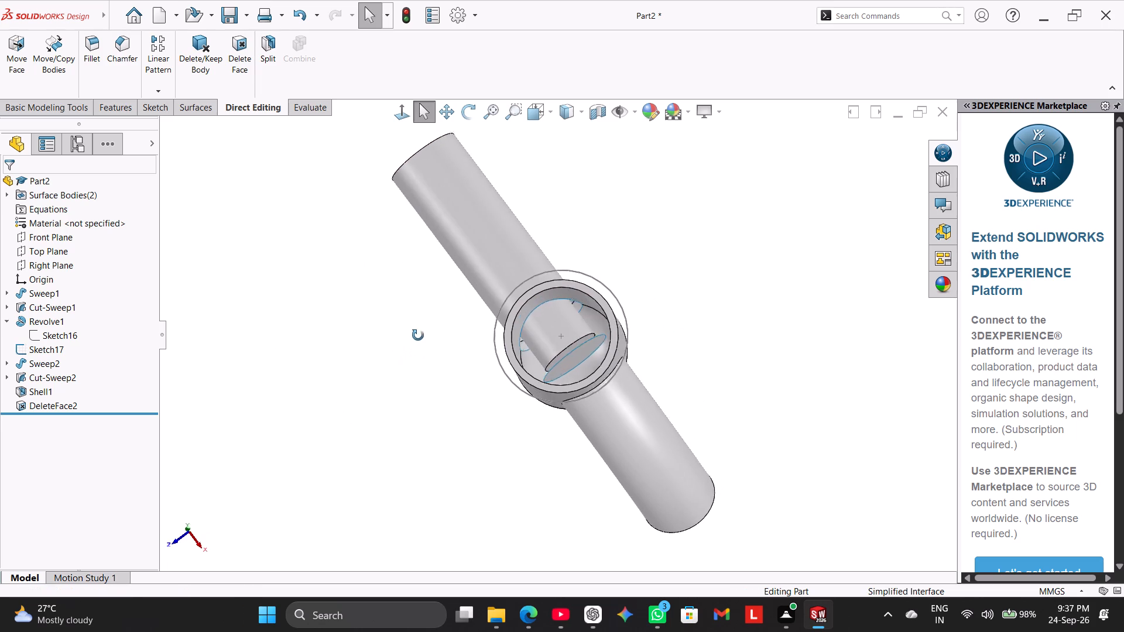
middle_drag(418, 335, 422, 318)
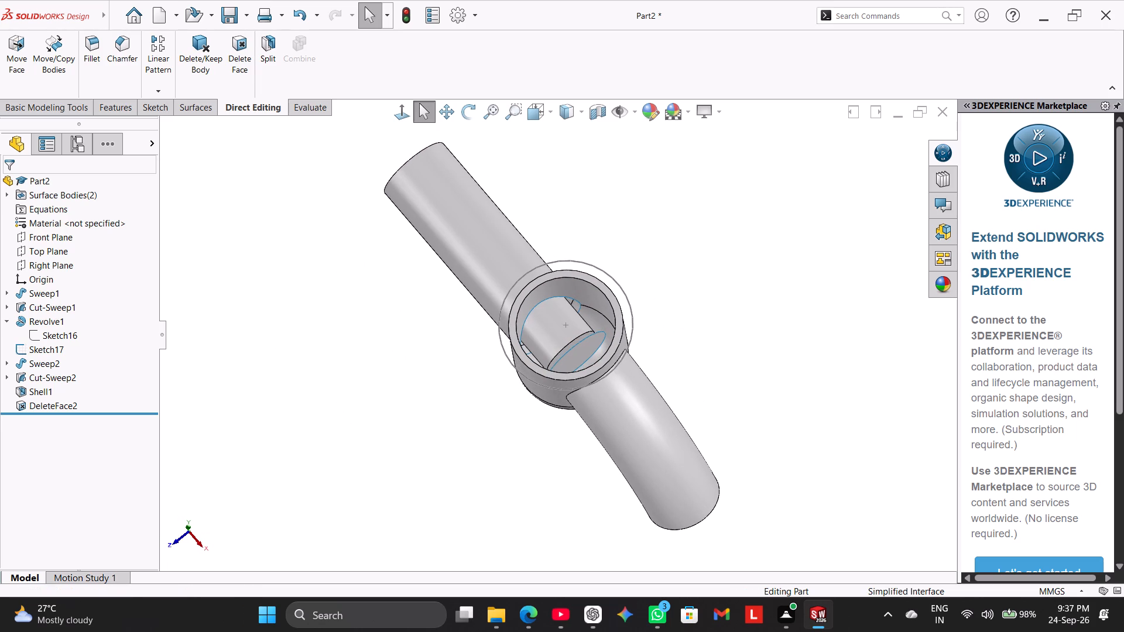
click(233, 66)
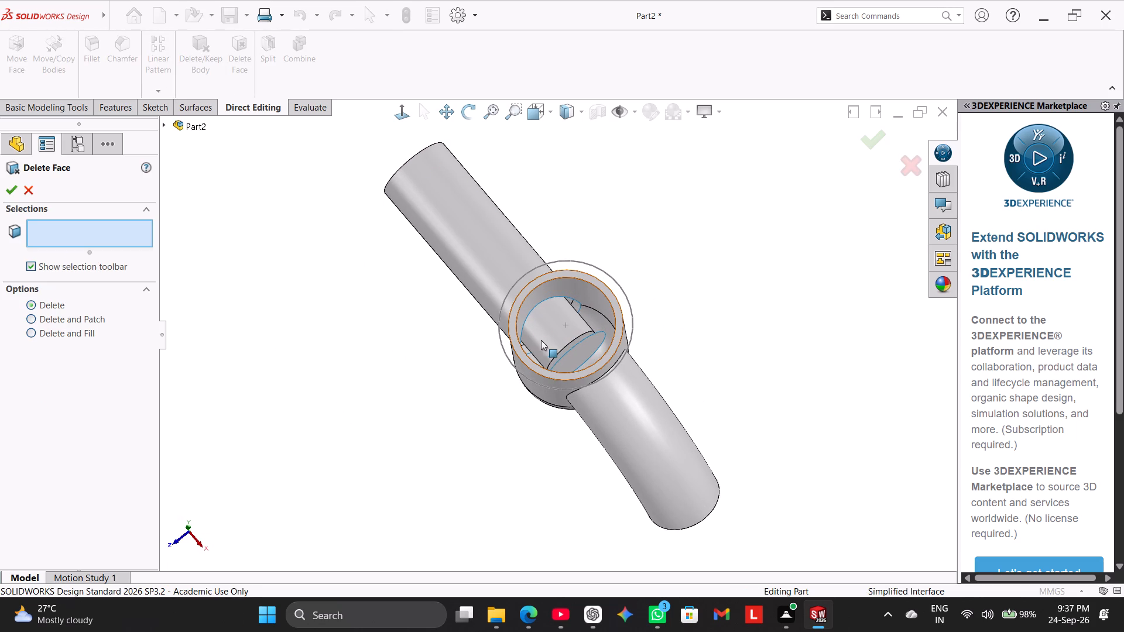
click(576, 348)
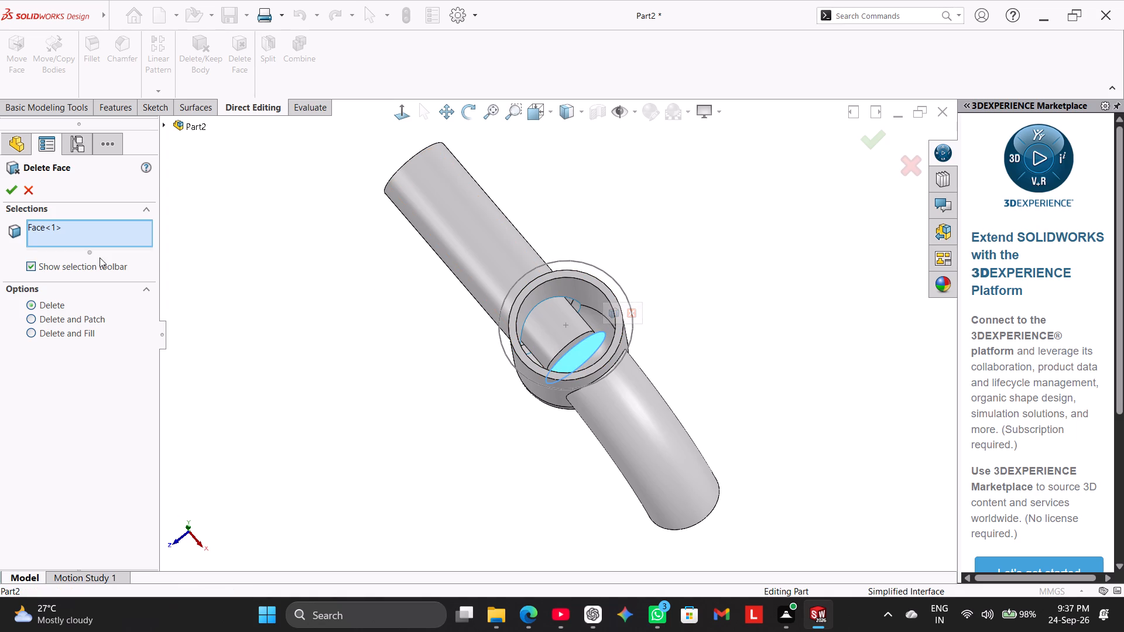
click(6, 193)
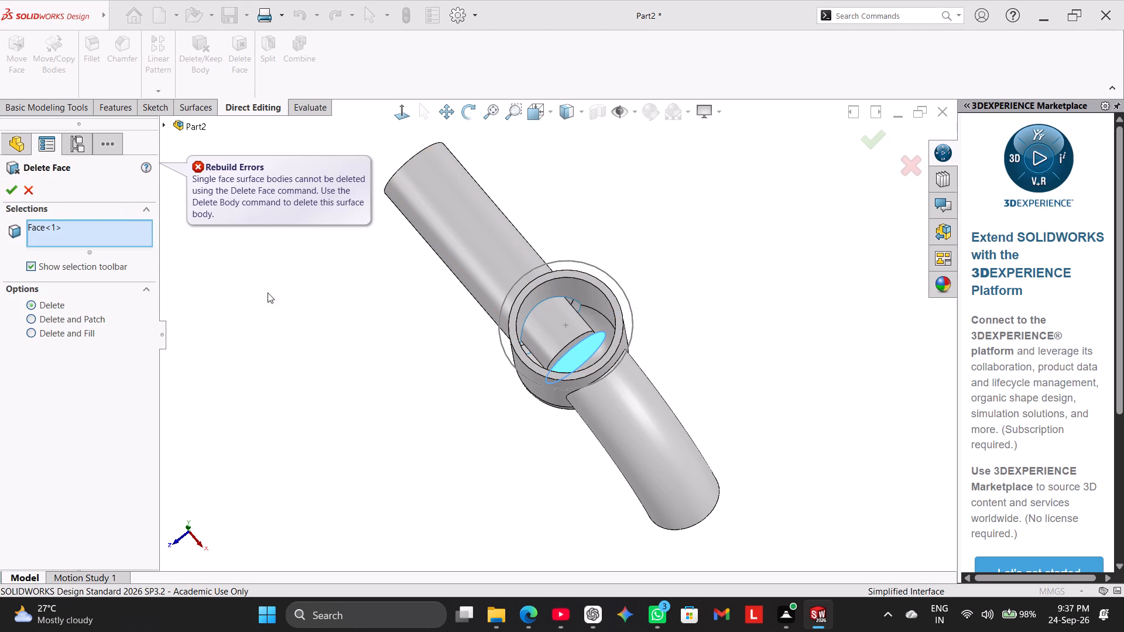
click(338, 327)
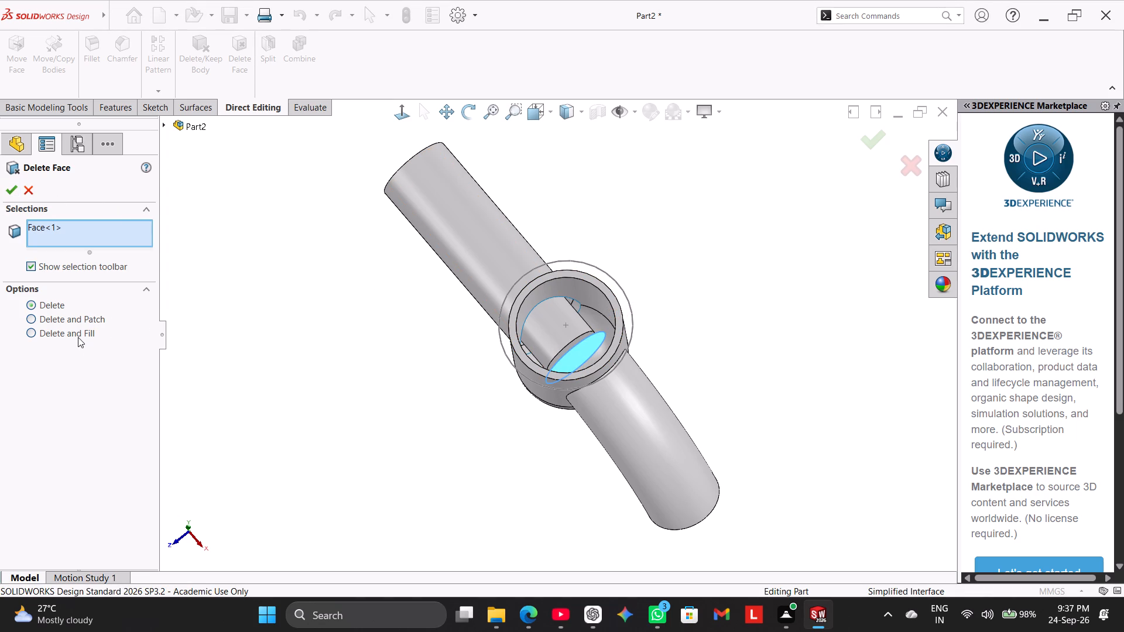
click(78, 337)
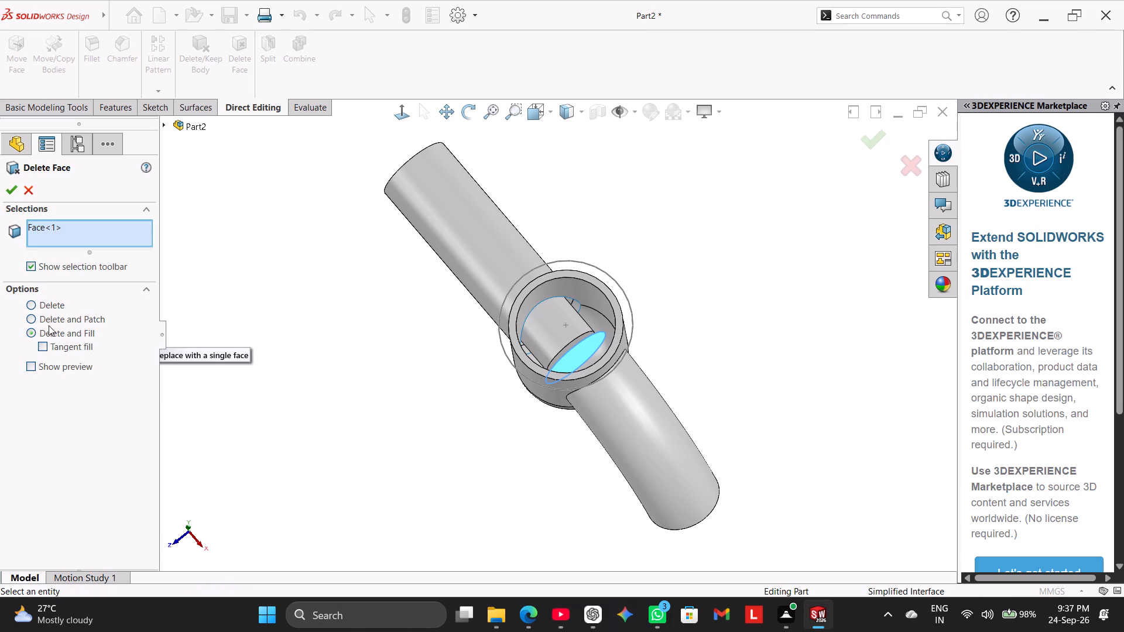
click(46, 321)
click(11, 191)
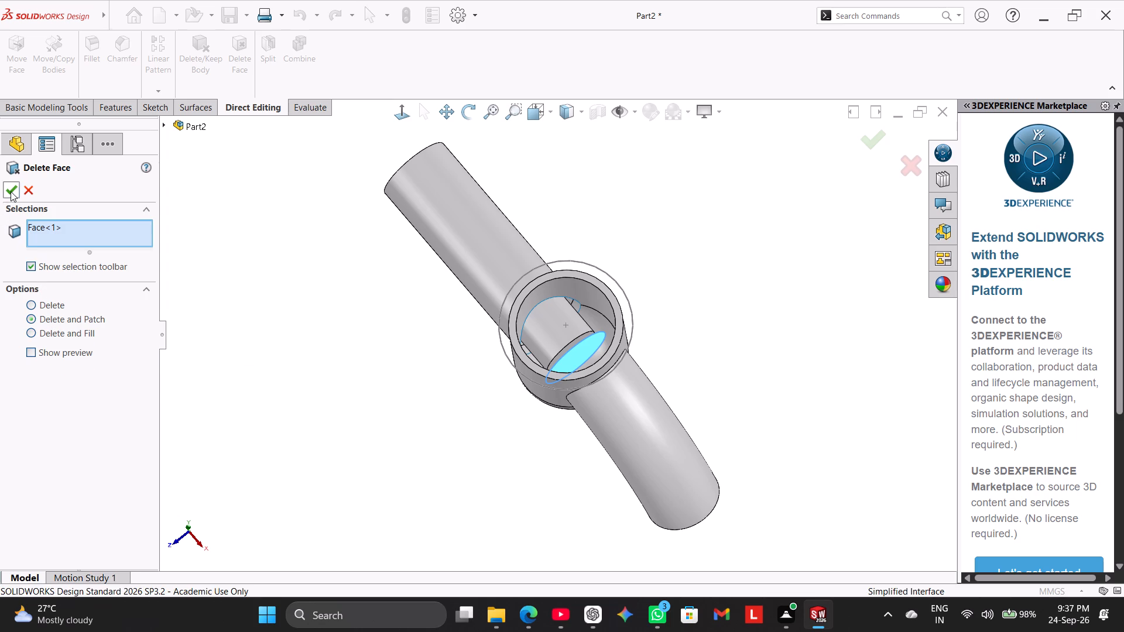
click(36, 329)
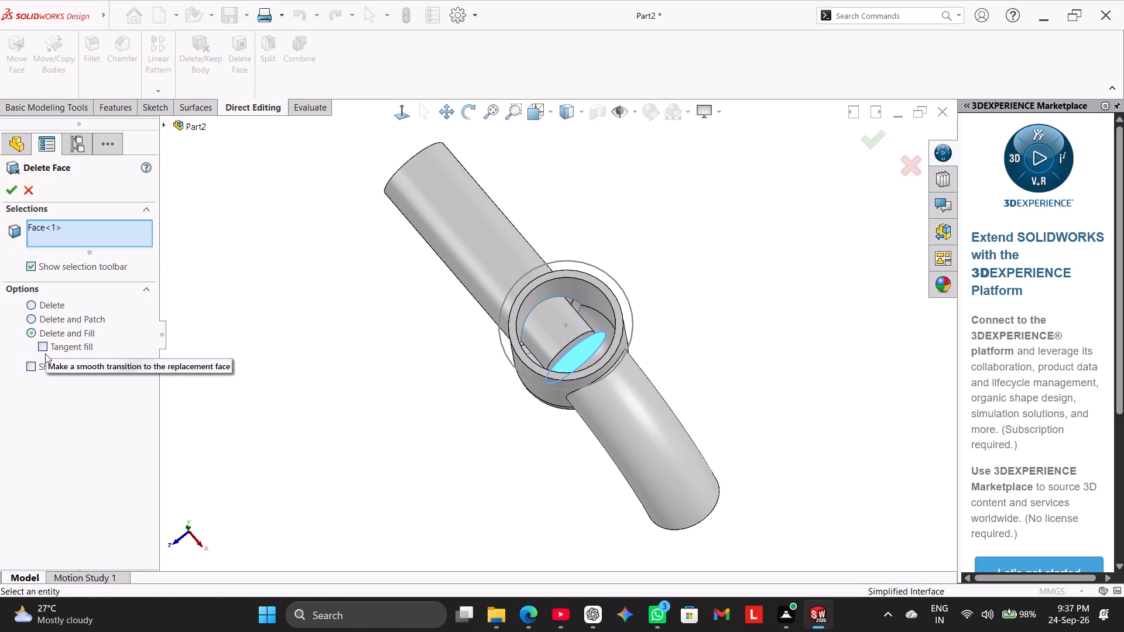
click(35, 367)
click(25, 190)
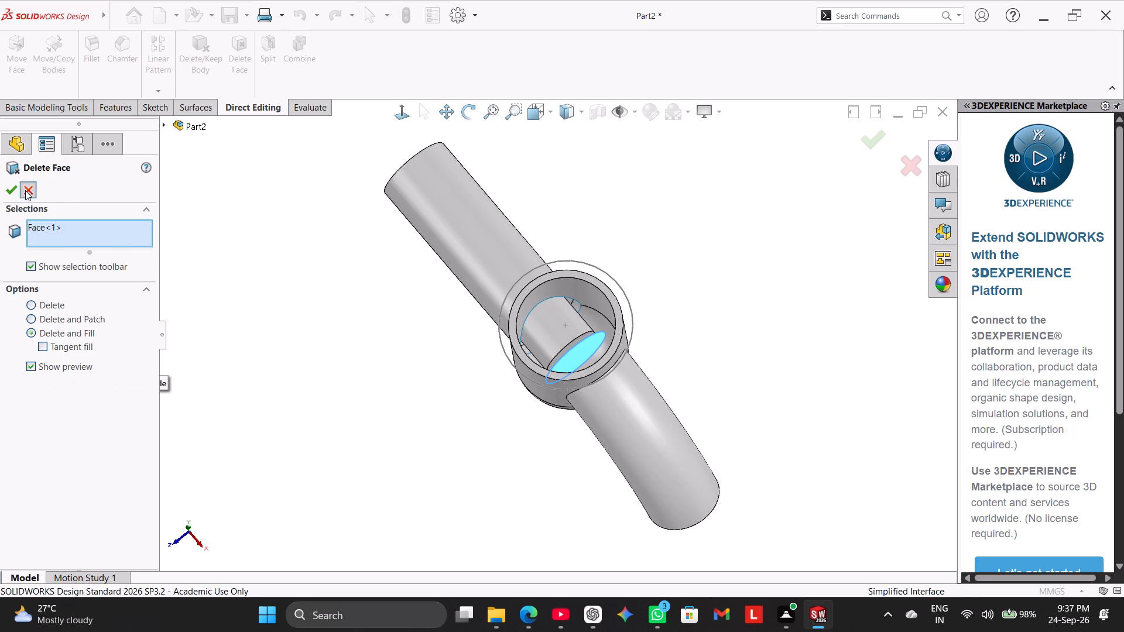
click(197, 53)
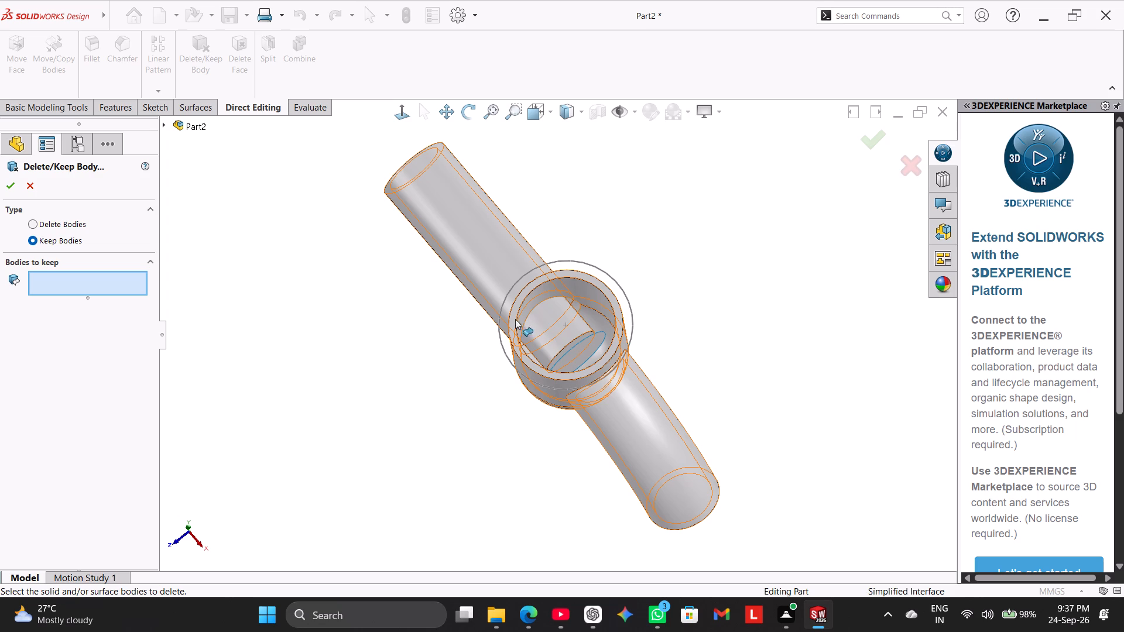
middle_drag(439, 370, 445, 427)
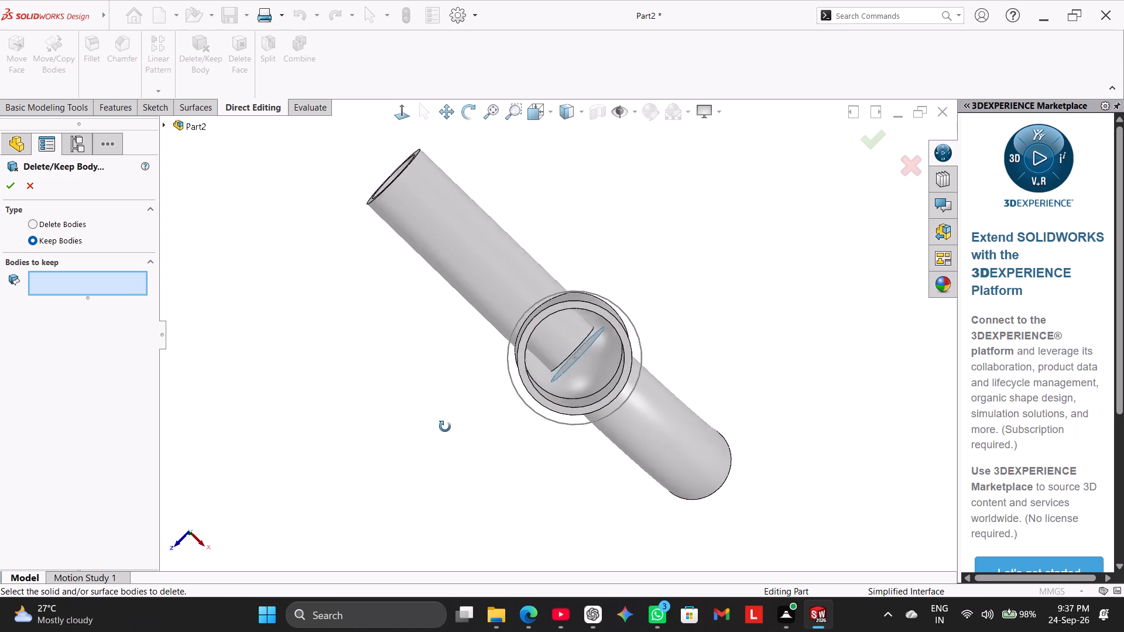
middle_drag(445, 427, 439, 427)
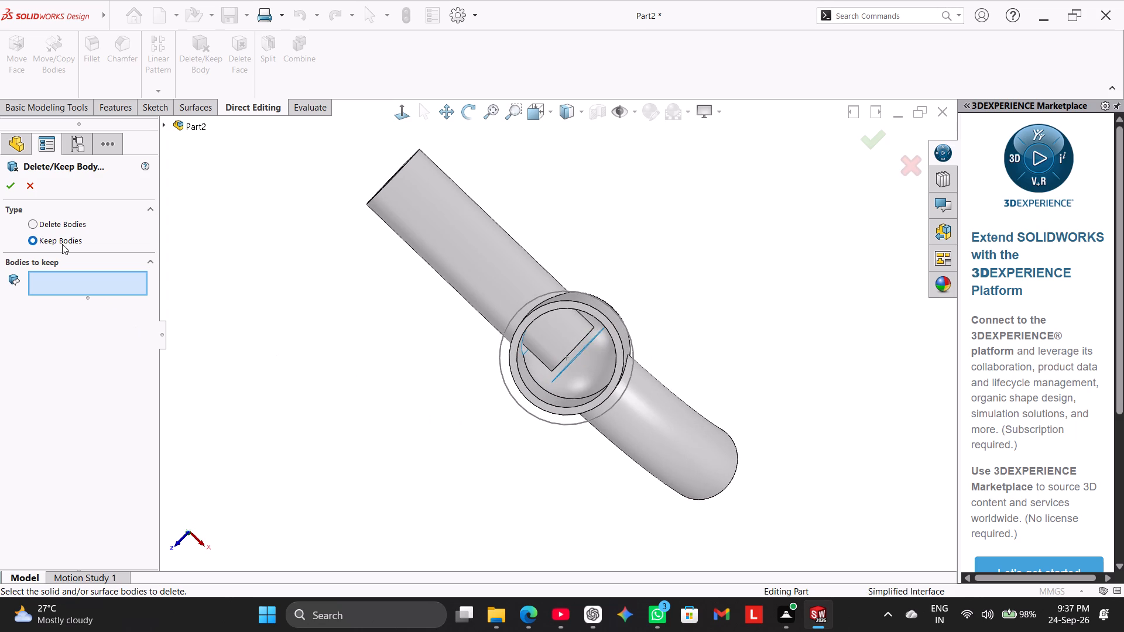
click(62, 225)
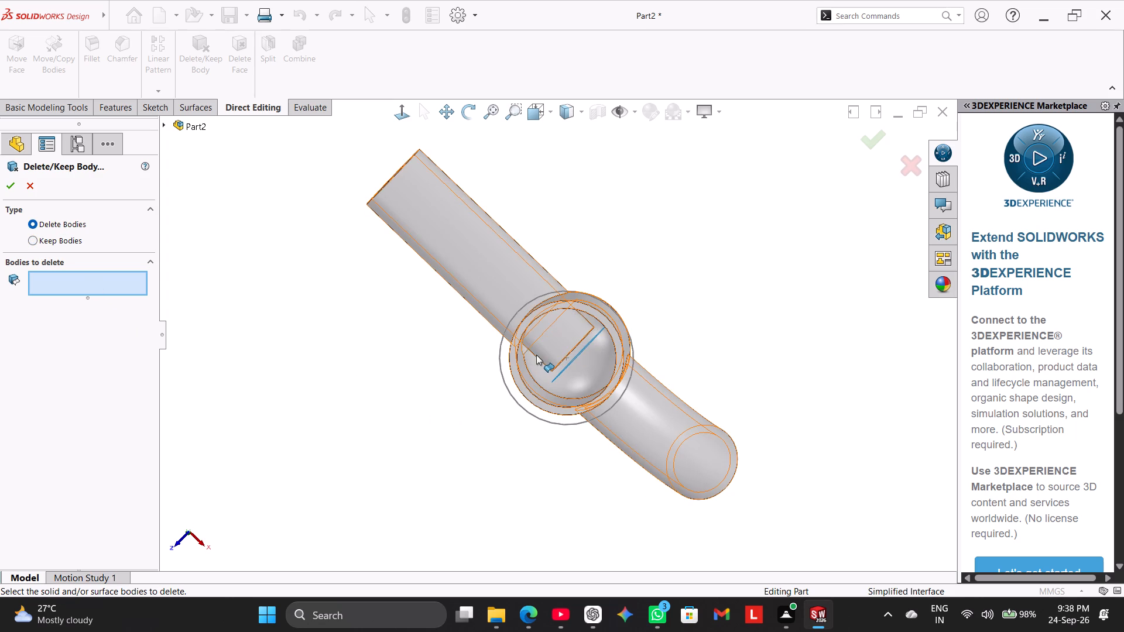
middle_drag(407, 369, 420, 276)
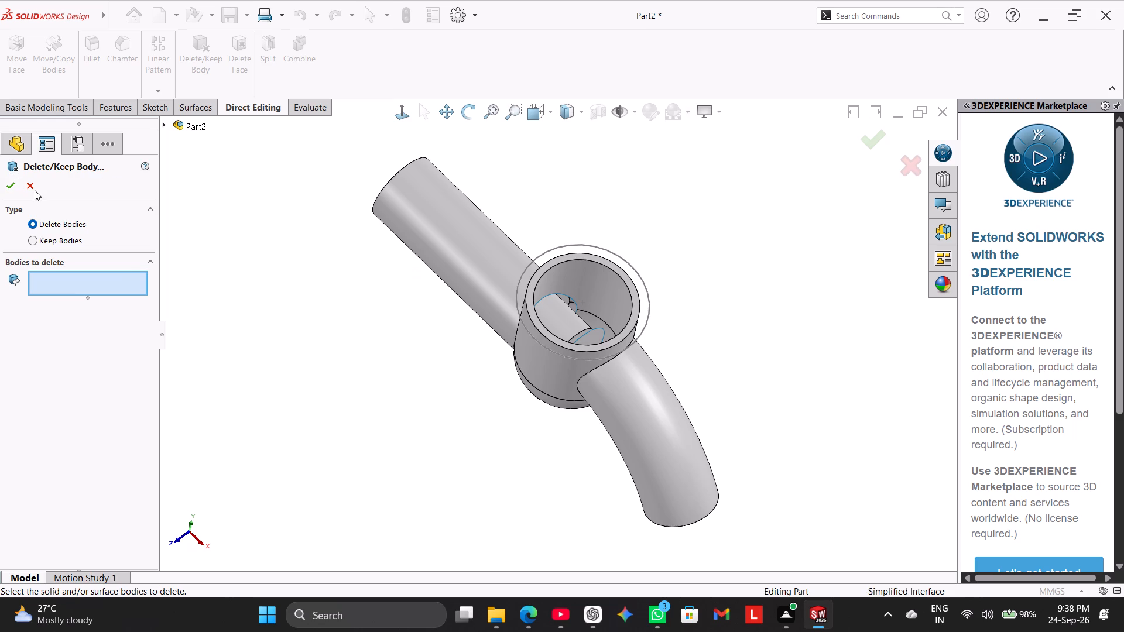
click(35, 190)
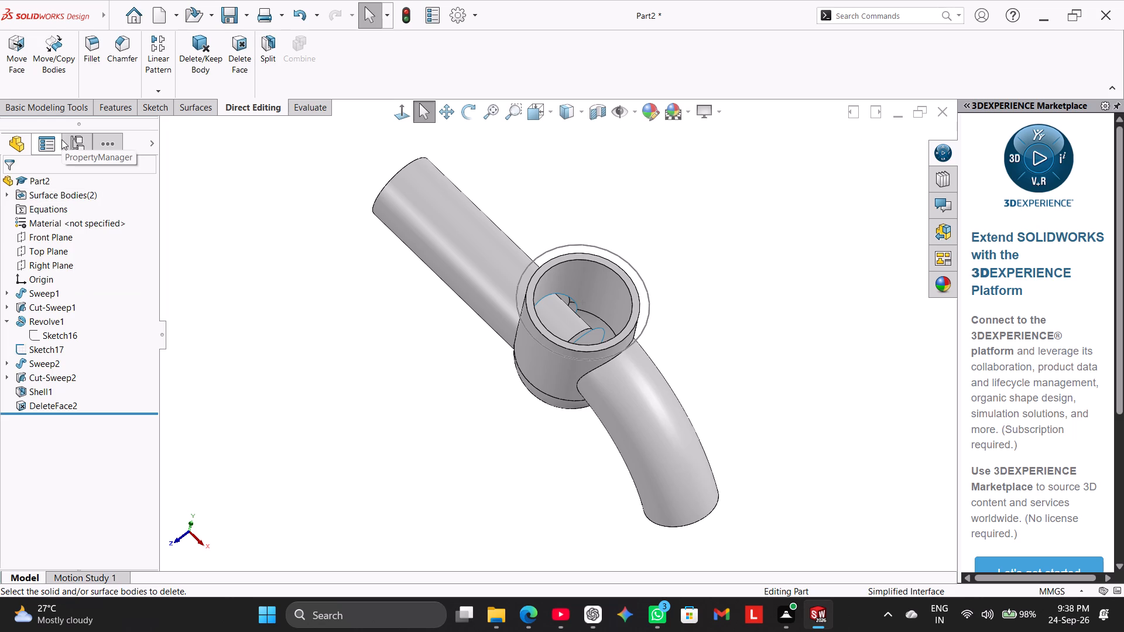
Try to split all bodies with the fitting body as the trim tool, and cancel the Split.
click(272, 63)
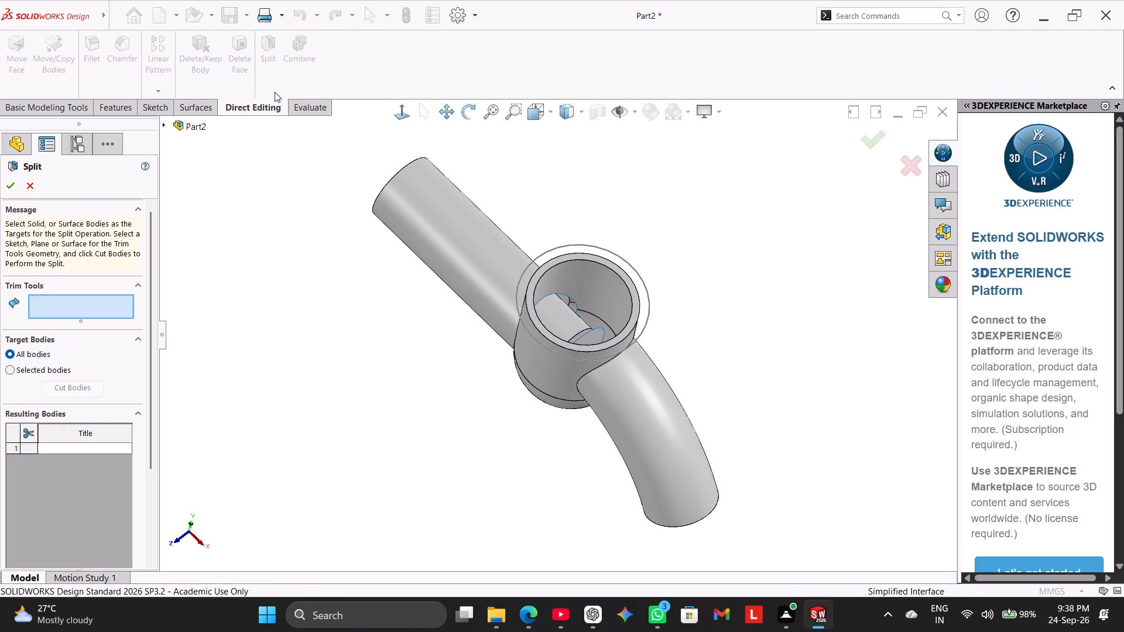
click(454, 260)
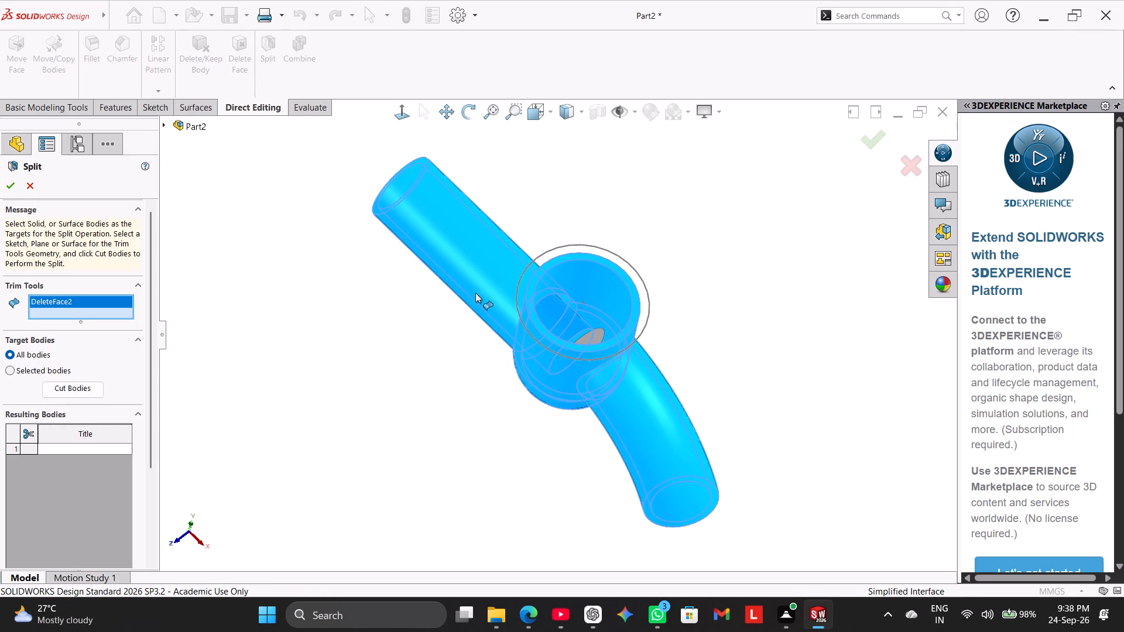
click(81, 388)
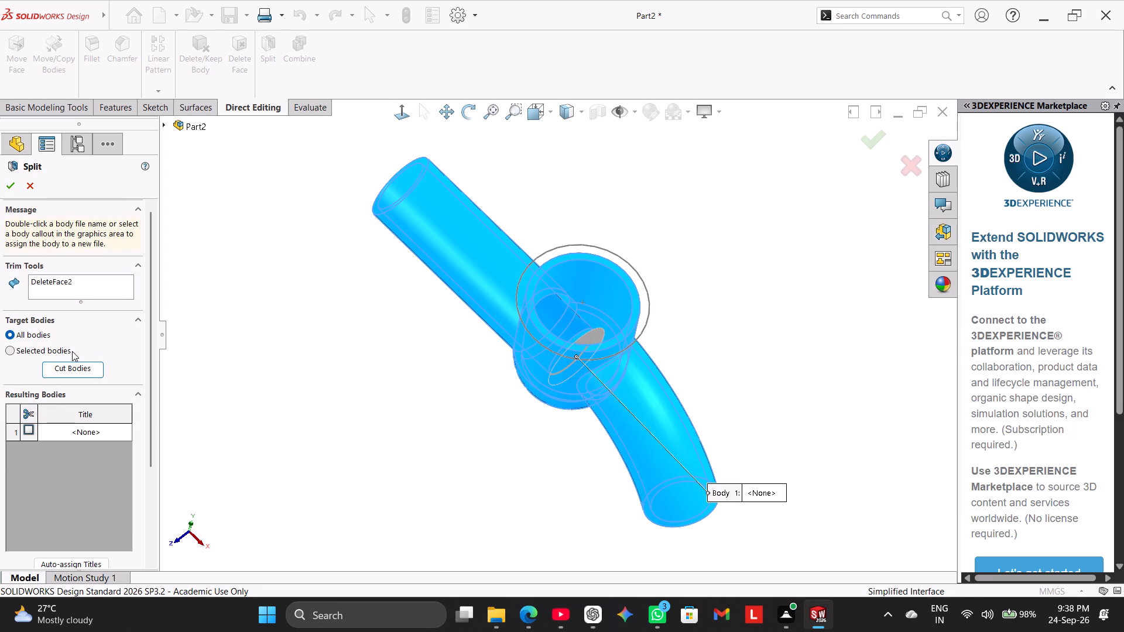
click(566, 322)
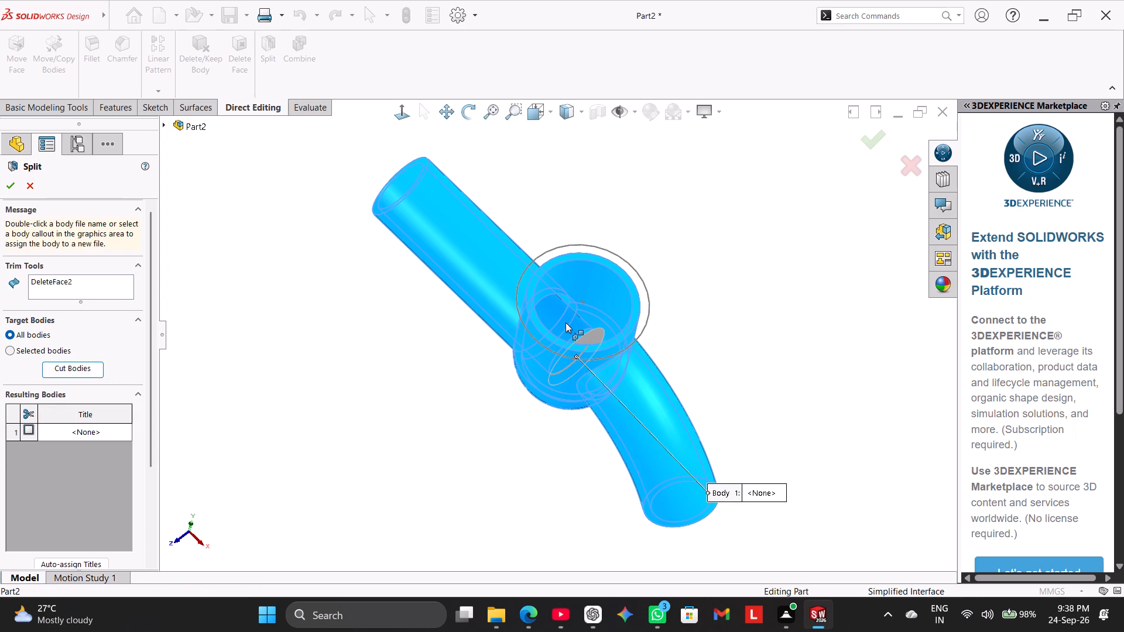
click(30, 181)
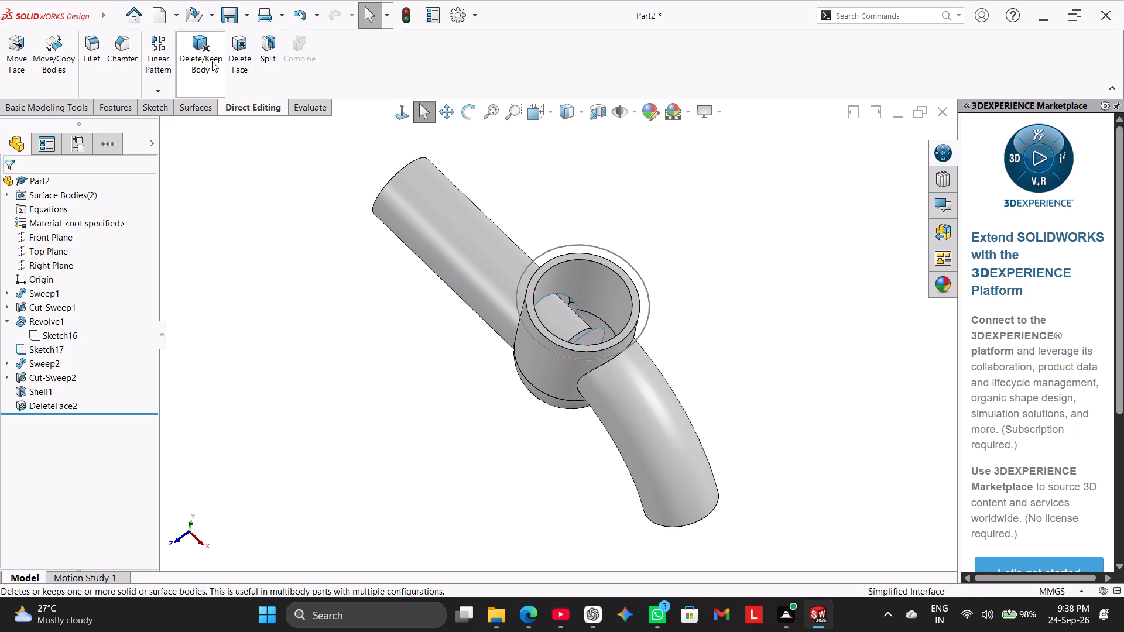
Delete the narrow ring face at the pipe's inner end with Delete Face's plain Delete option, clearing the cylindrical face picked first.
click(245, 61)
middle_drag(591, 214, 580, 241)
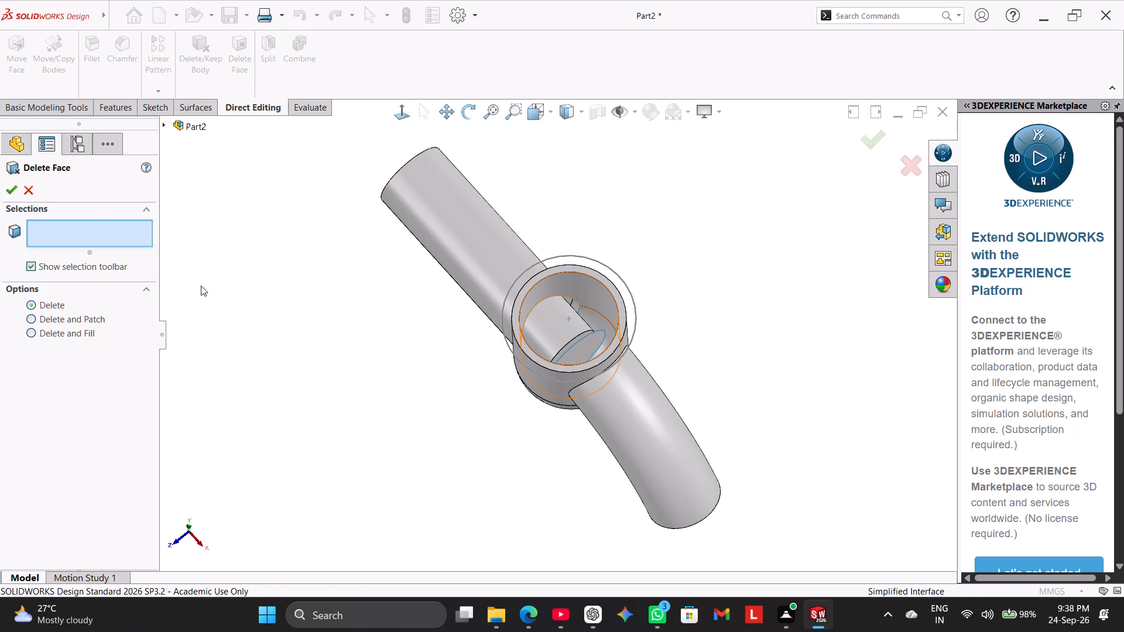
click(86, 264)
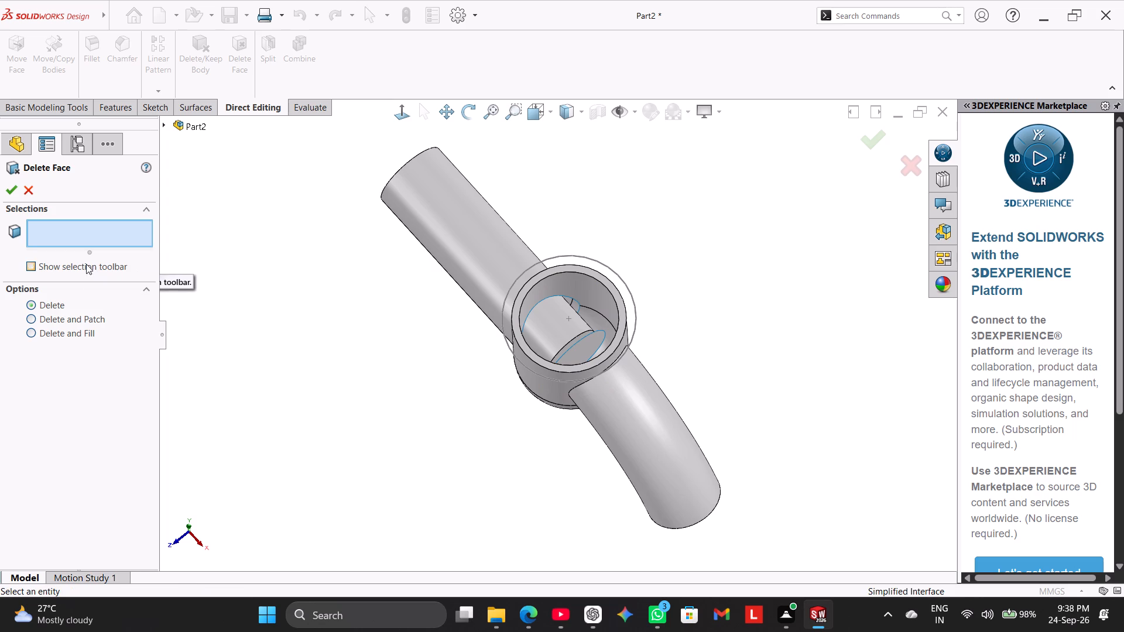
click(561, 331)
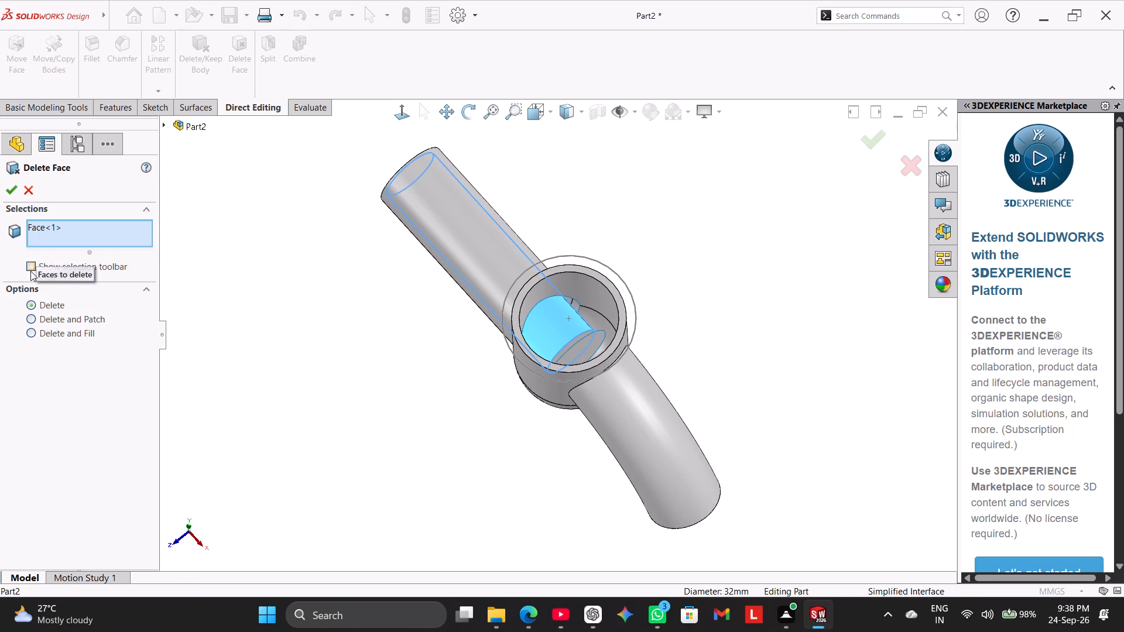
click(30, 271)
right_click(52, 231)
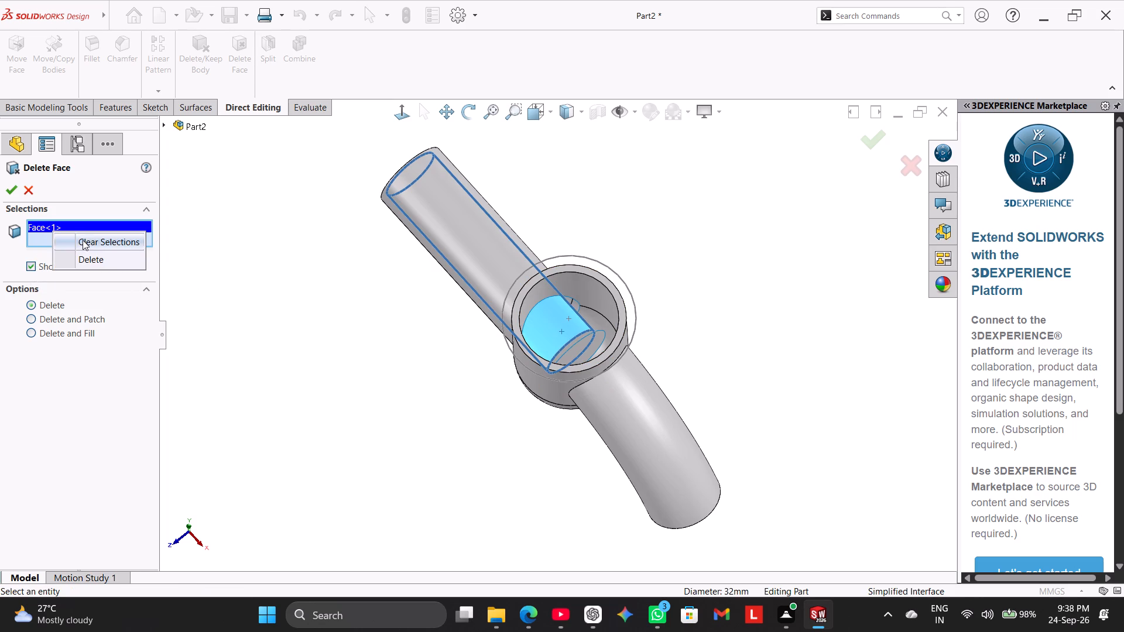
click(83, 240)
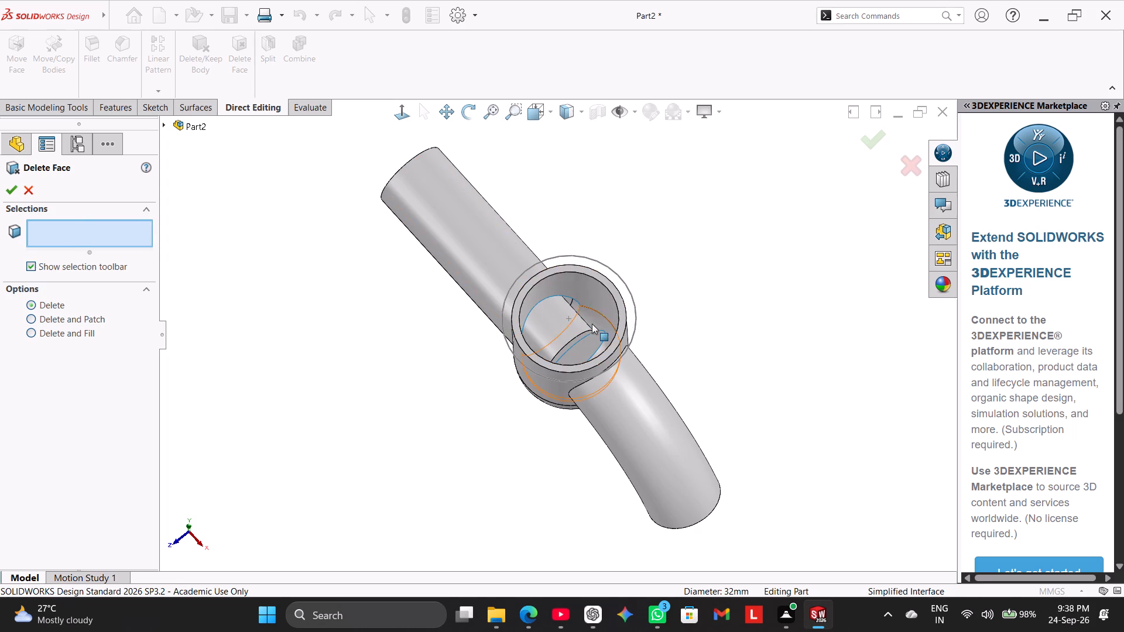
scroll(592, 305, down, 6)
click(539, 415)
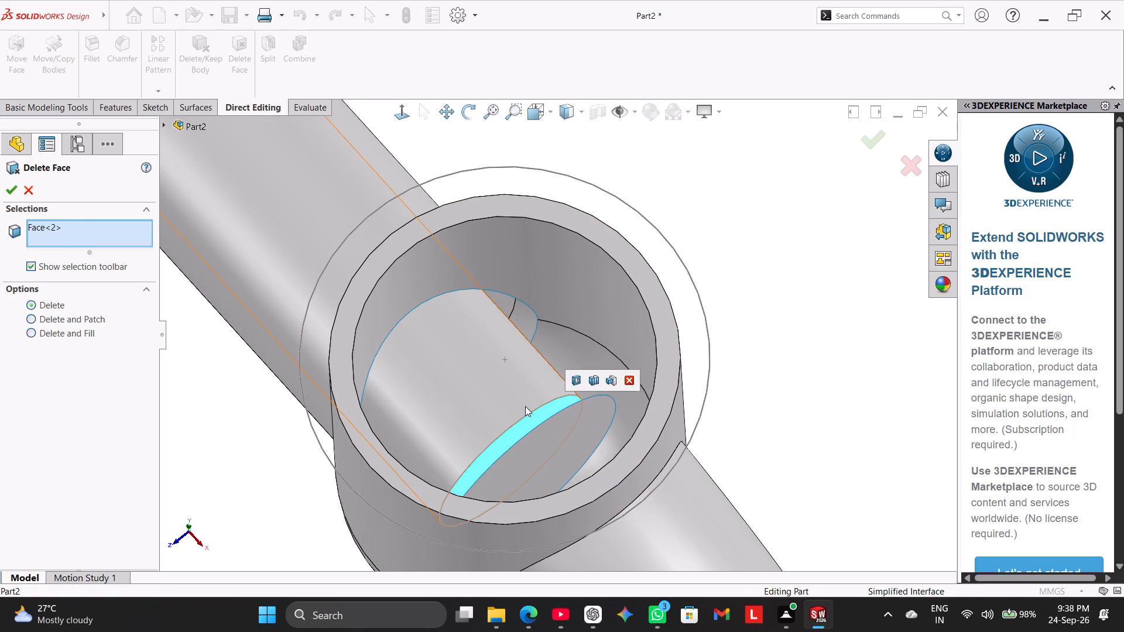
scroll(341, 390, up, 3)
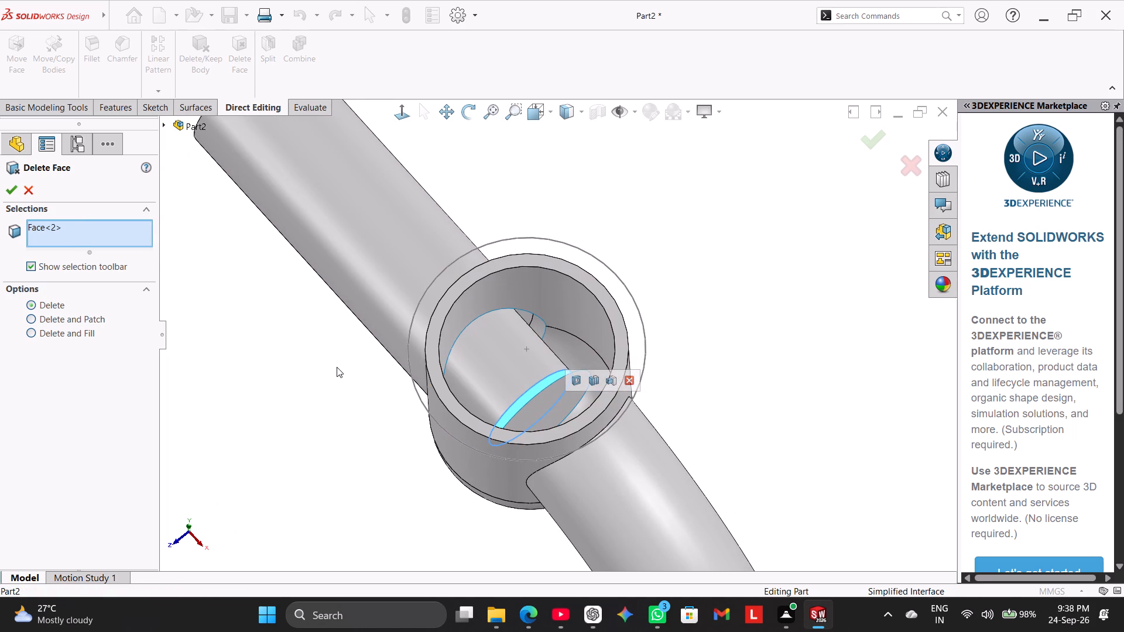
click(12, 187)
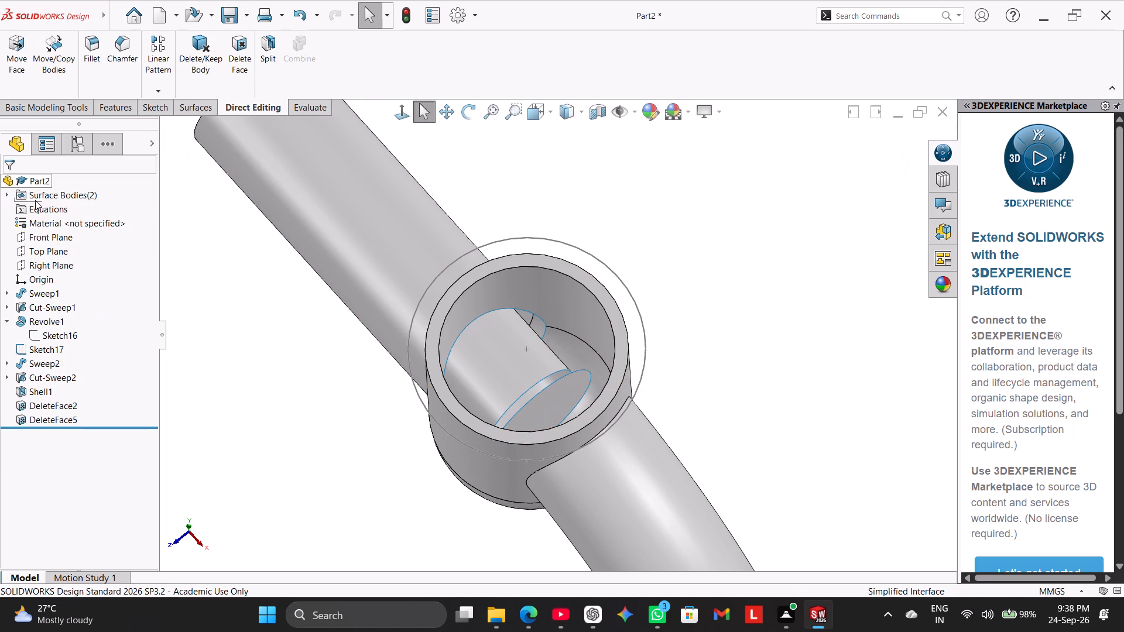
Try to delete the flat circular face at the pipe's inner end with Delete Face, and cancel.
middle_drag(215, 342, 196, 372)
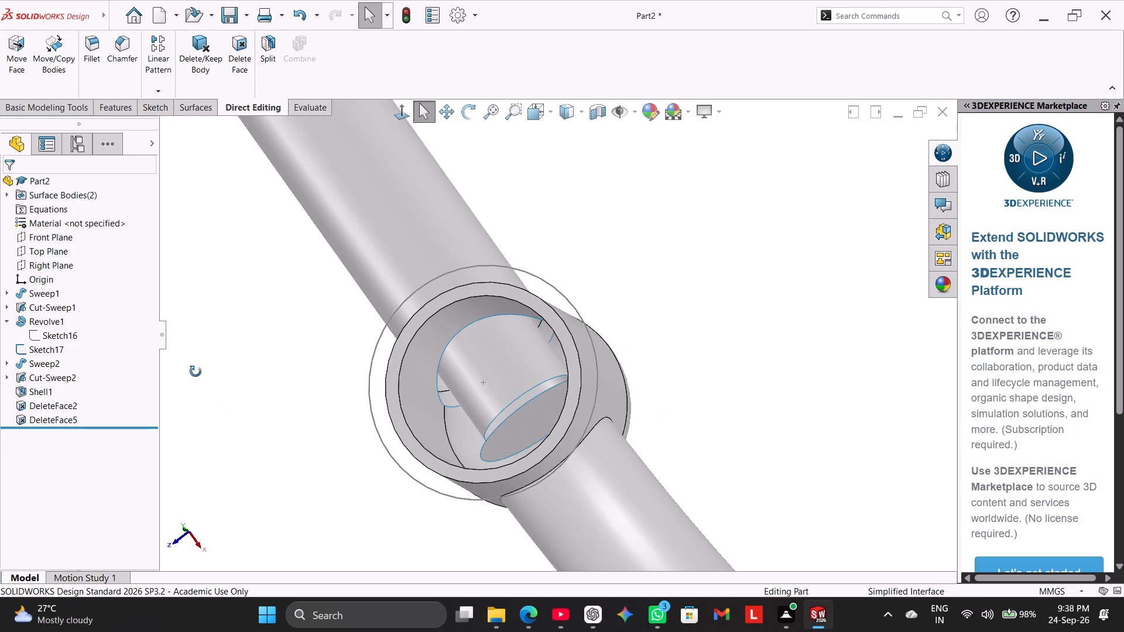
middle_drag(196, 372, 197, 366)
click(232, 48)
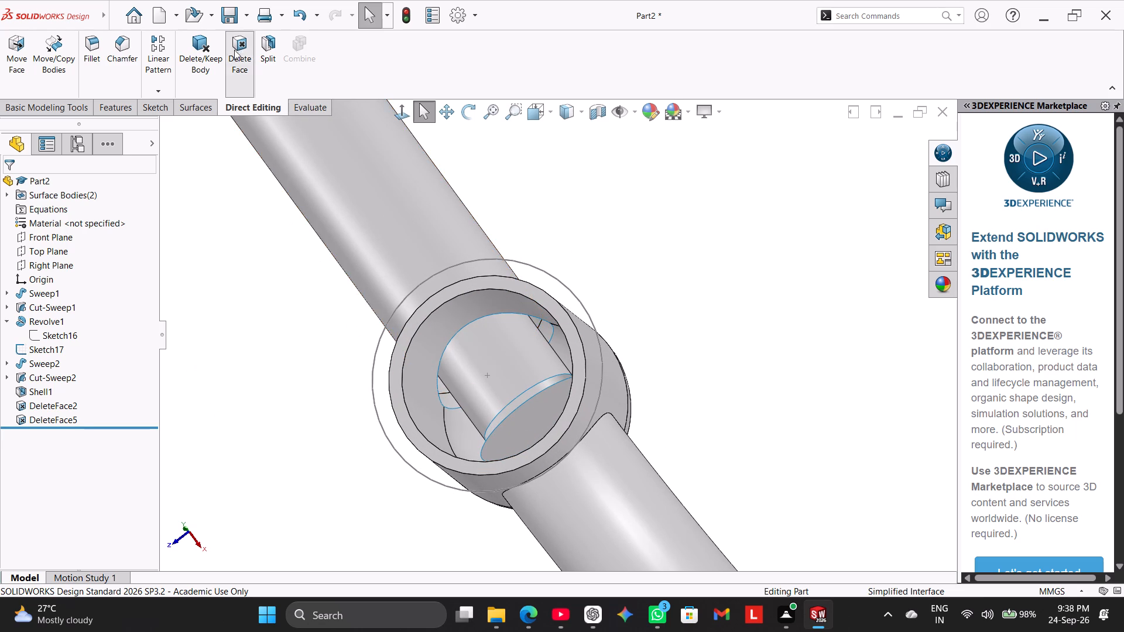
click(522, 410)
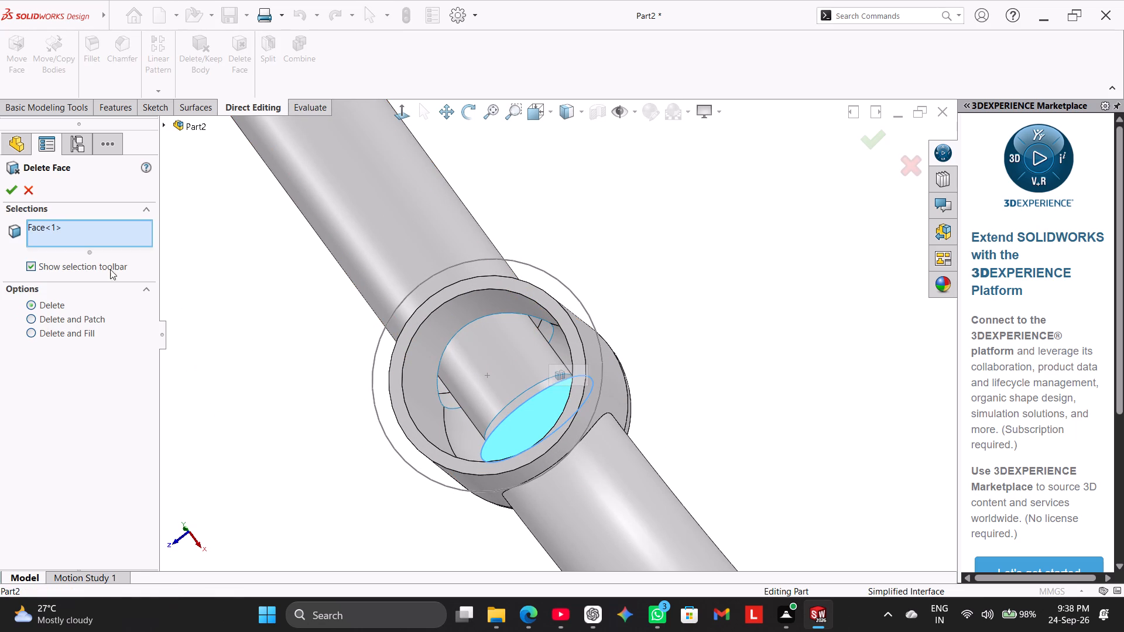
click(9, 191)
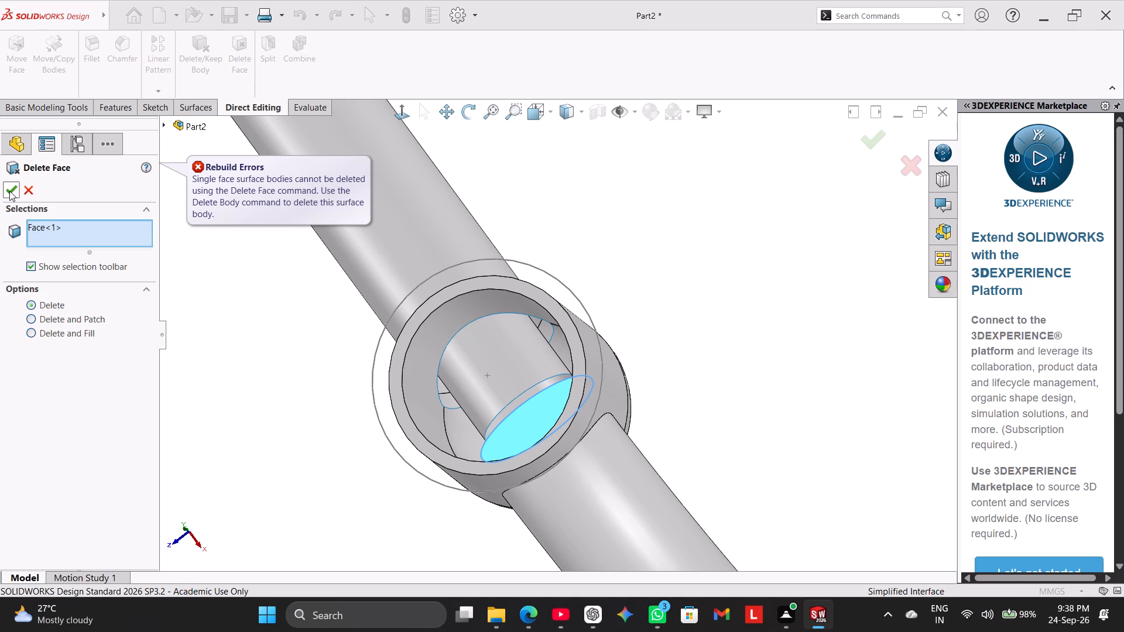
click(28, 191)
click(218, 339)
Examine the pipe's protruding inner end inside the central body and the fitting's outside from several angles.
middle_drag(248, 359, 283, 404)
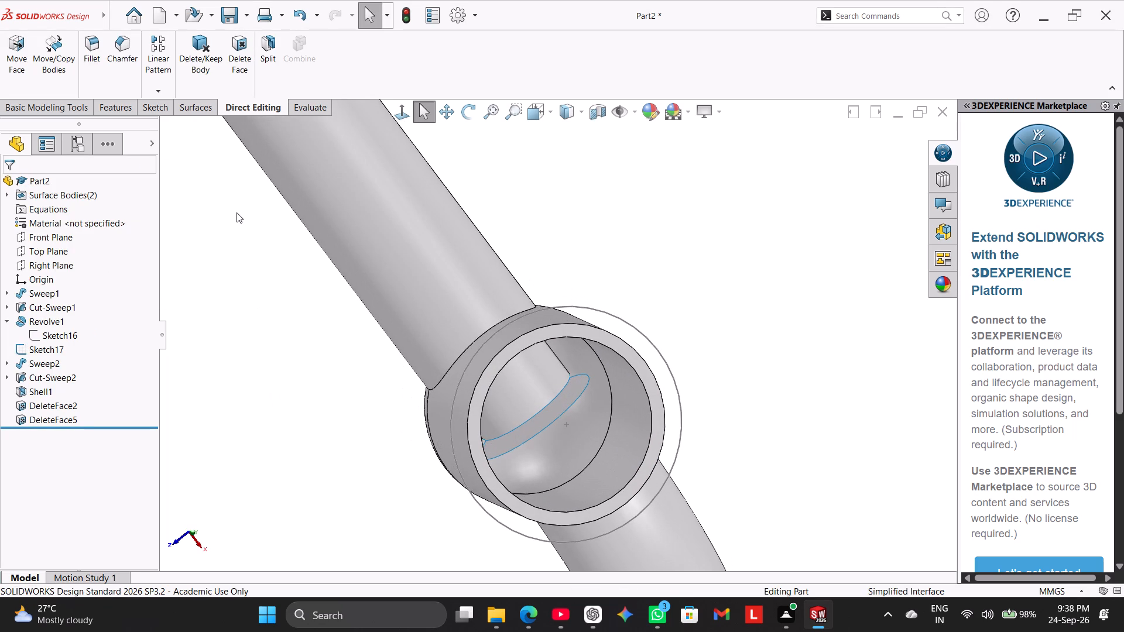
middle_drag(259, 265, 211, 175)
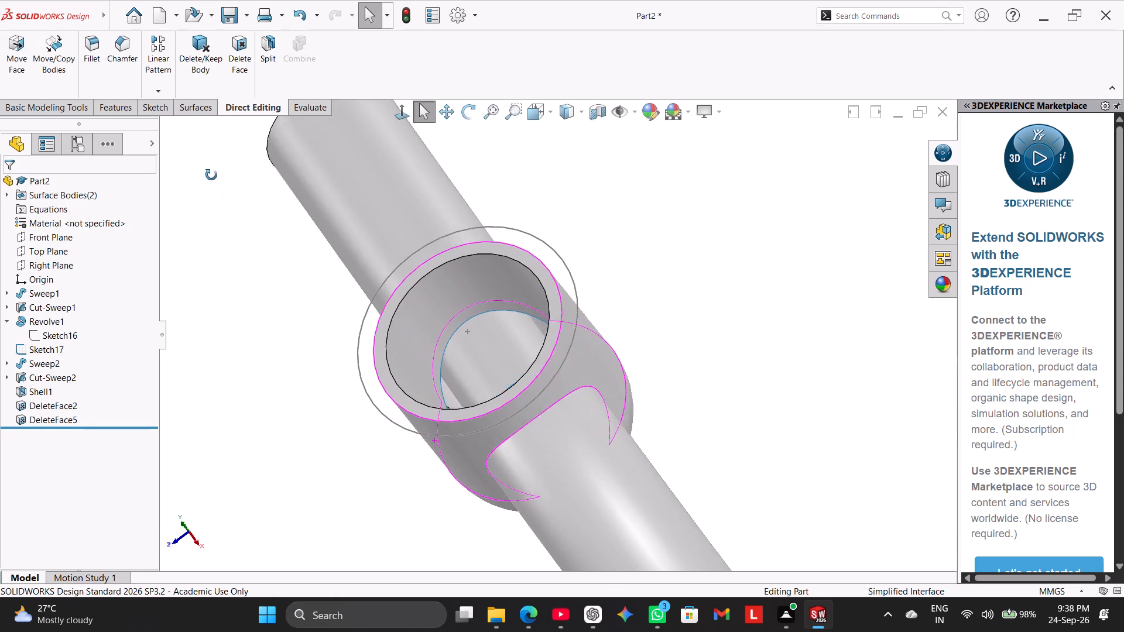
middle_drag(211, 175, 215, 223)
click(228, 245)
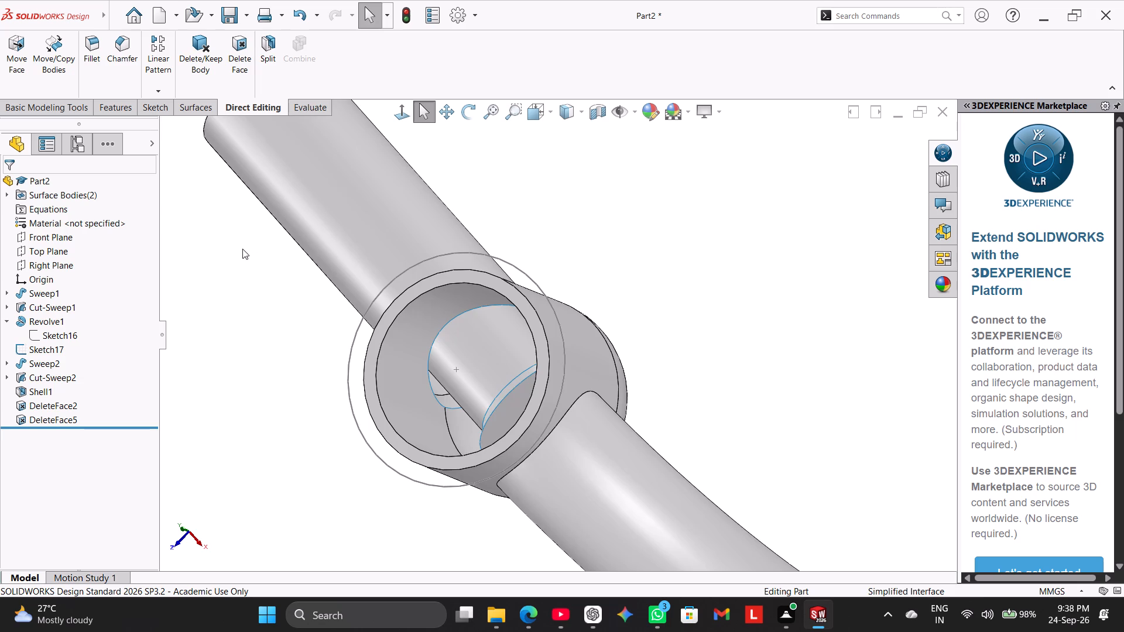
middle_drag(256, 259, 286, 288)
scroll(286, 288, up, 4)
middle_drag(274, 248, 357, 362)
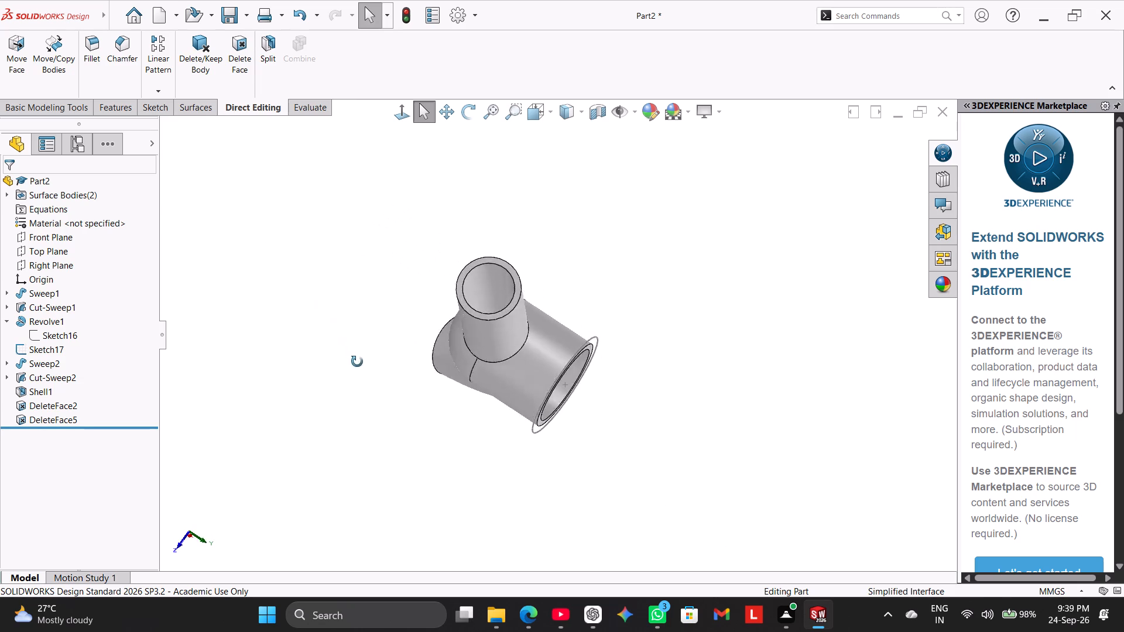
middle_drag(357, 362, 216, 250)
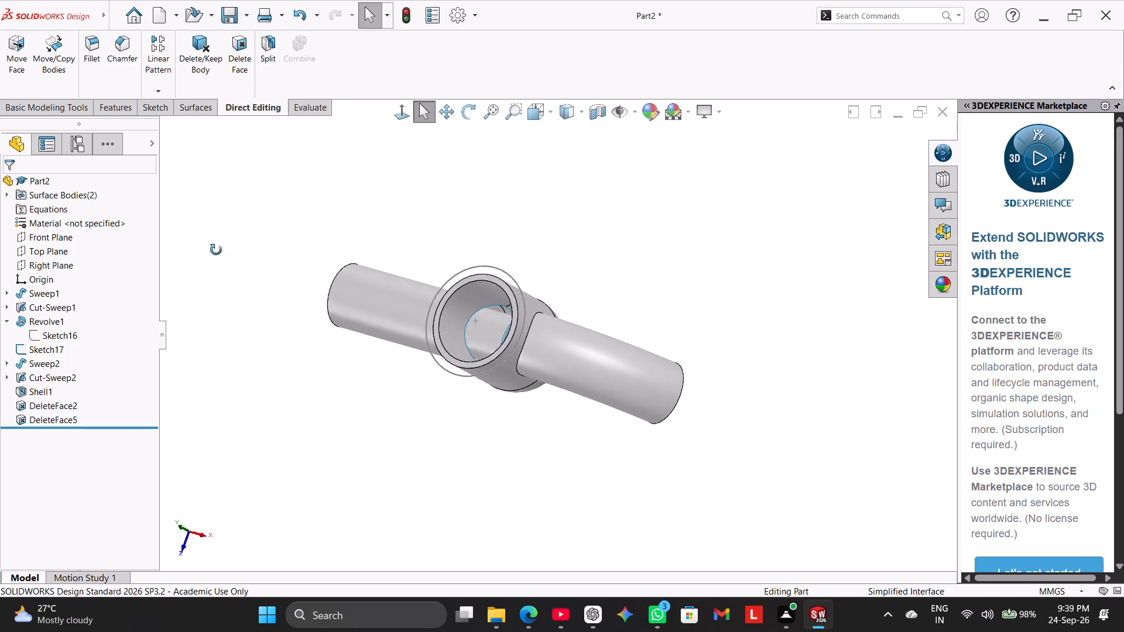
middle_drag(216, 250, 256, 287)
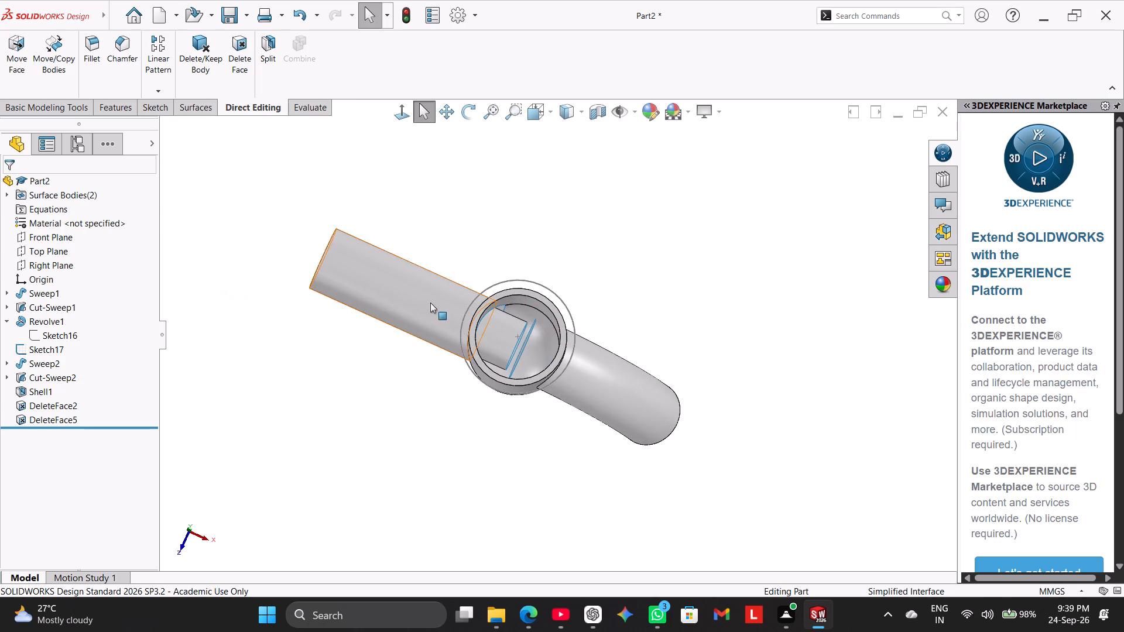
Shorten the straight pipe by moving the inner endpoint of its Cut-Sweep2 path back toward the central body's wall, and inspect the interior.
click(502, 329)
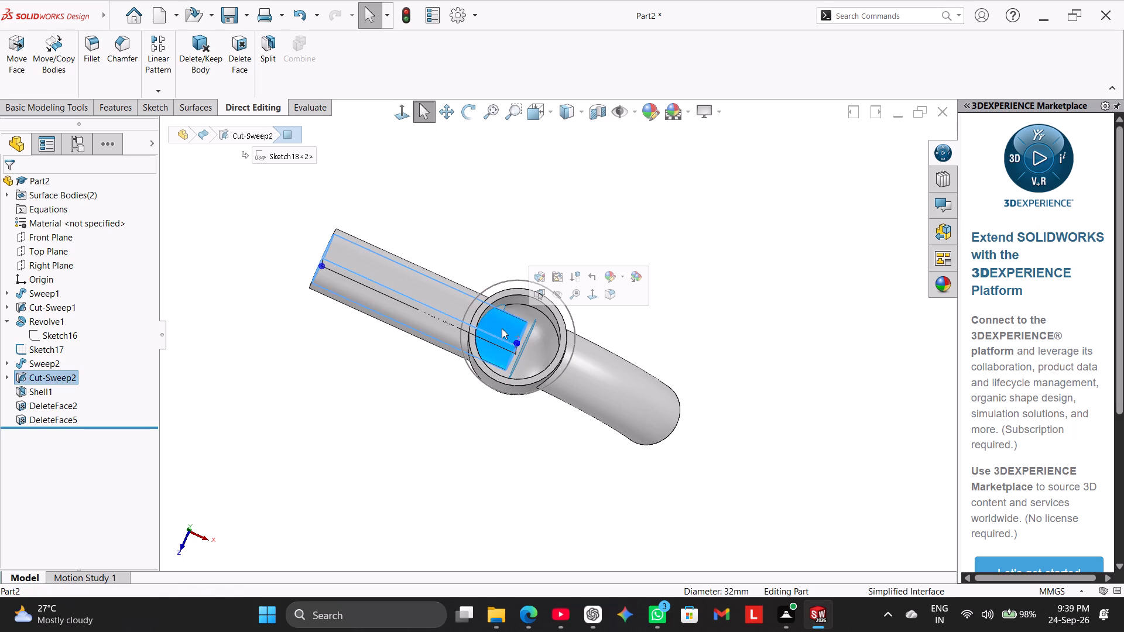
drag(516, 341, 506, 341)
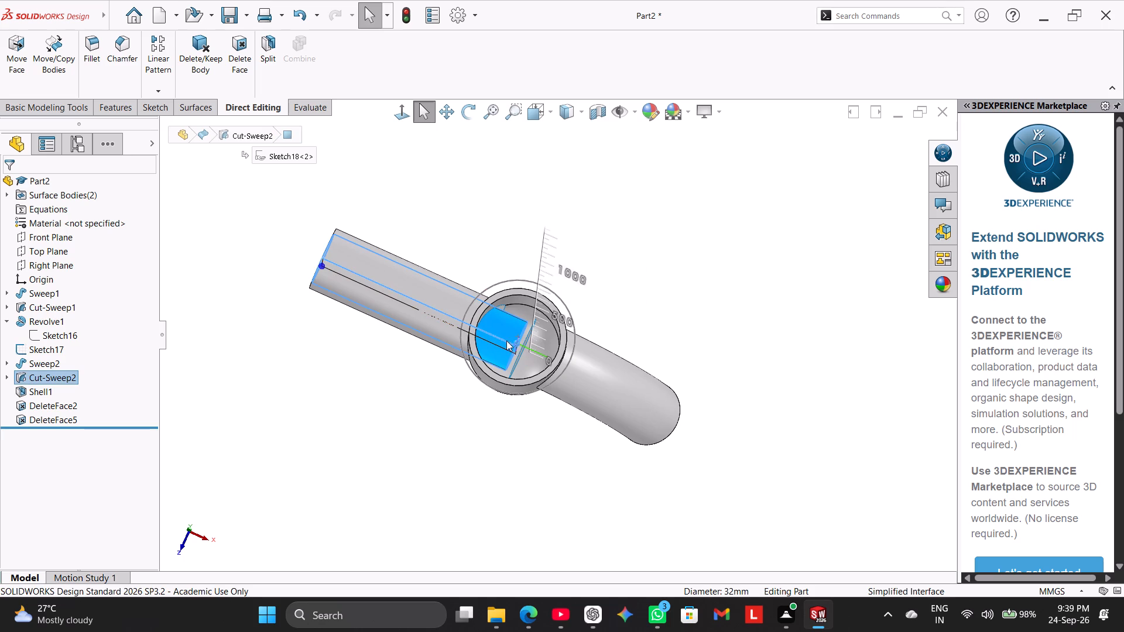
drag(506, 341, 500, 339)
click(427, 351)
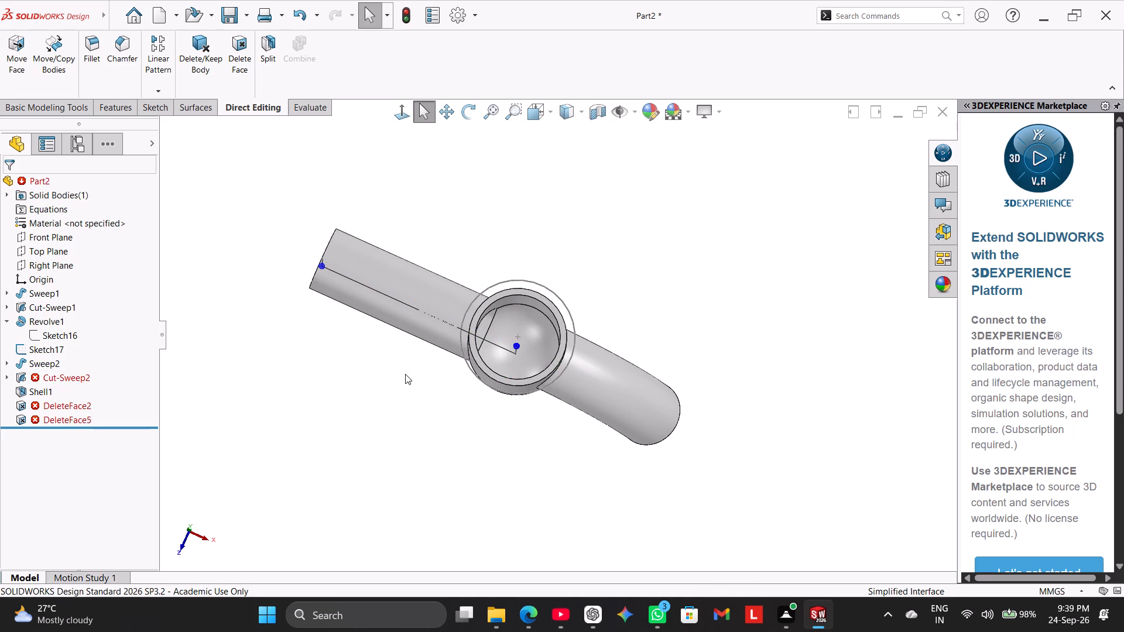
middle_drag(405, 374, 485, 345)
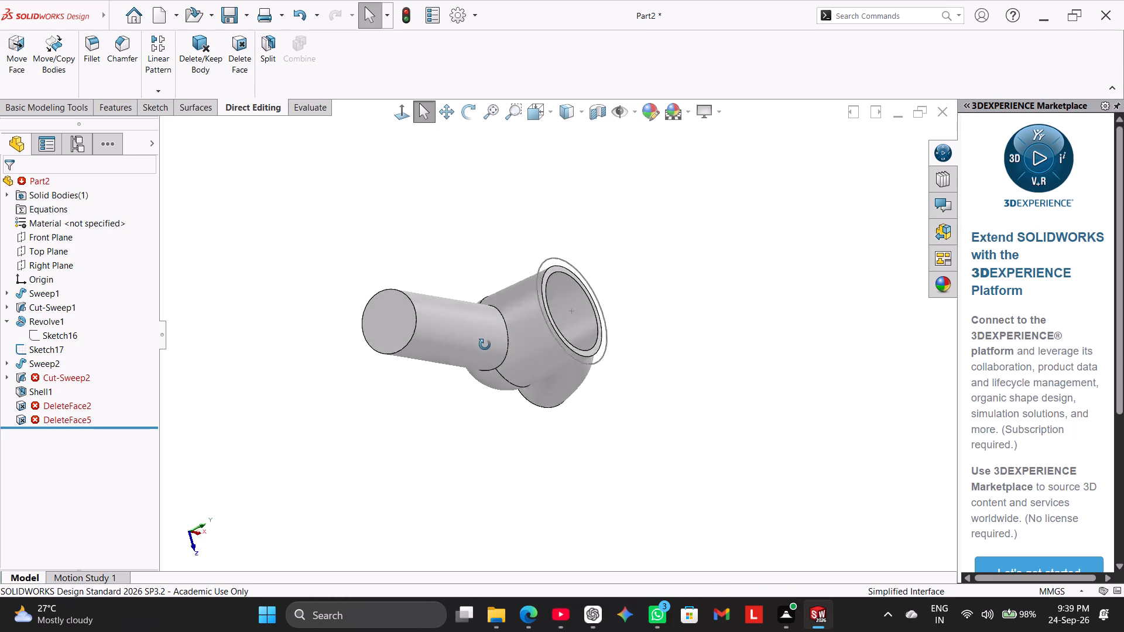
middle_drag(485, 345, 395, 373)
click(388, 413)
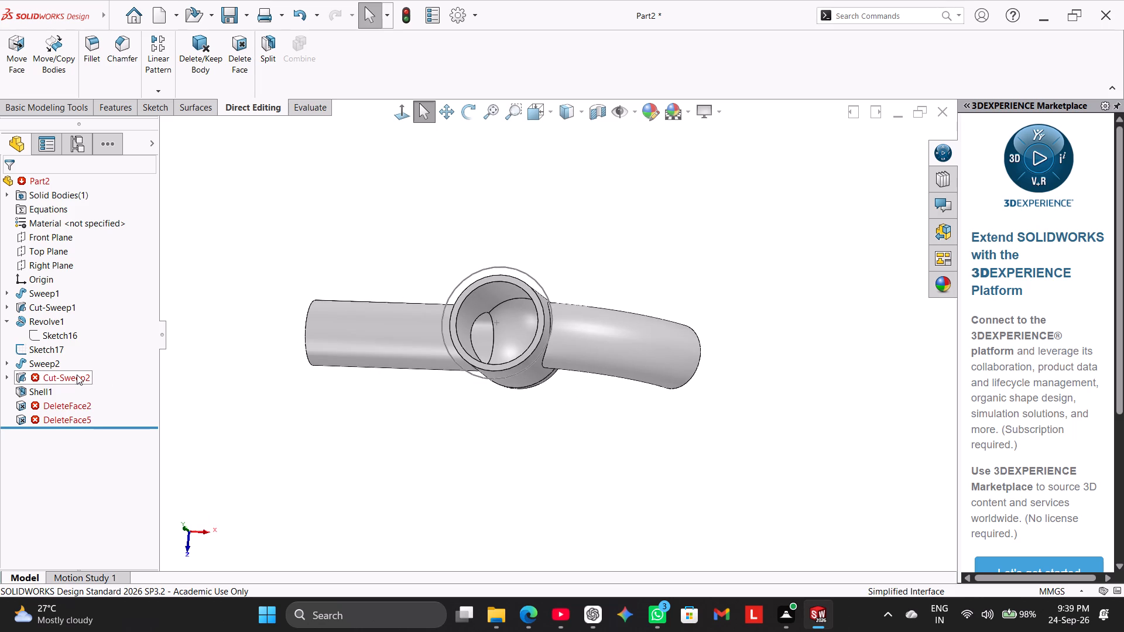
middle_drag(208, 267, 229, 291)
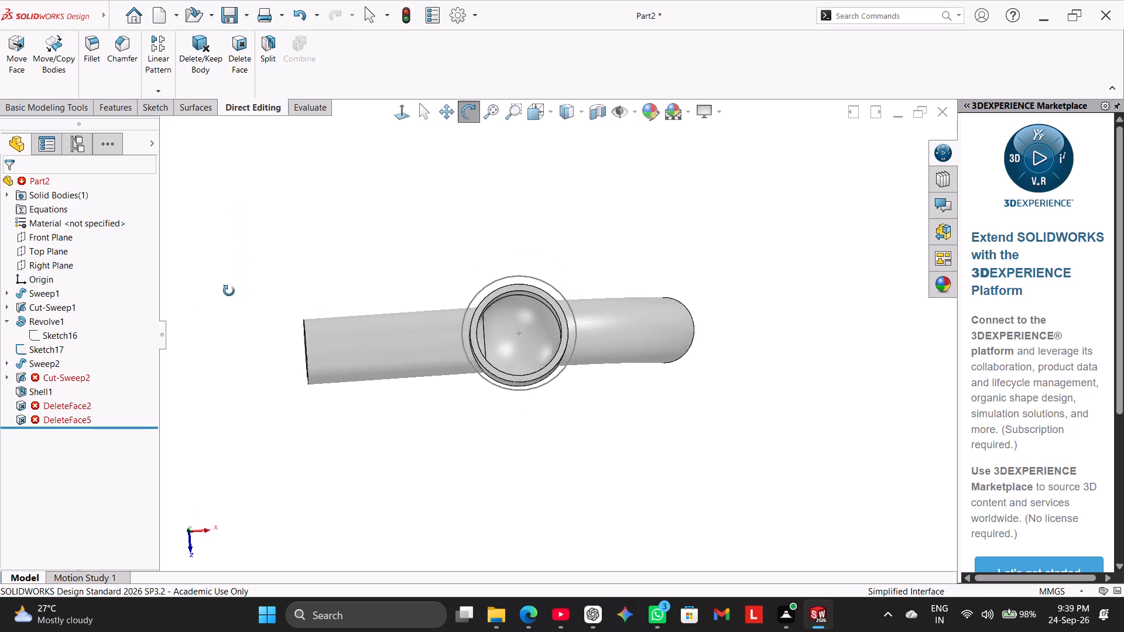
Delete the failed DeleteFace2 and DeleteFace5 features from the part.
middle_drag(229, 291, 239, 277)
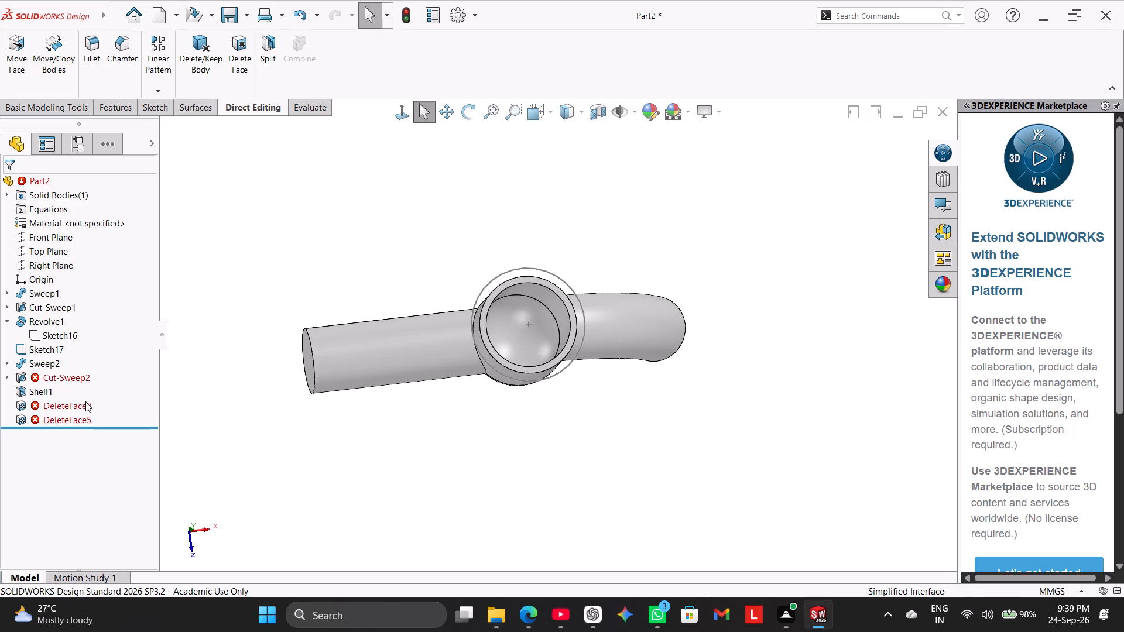
right_click(85, 401)
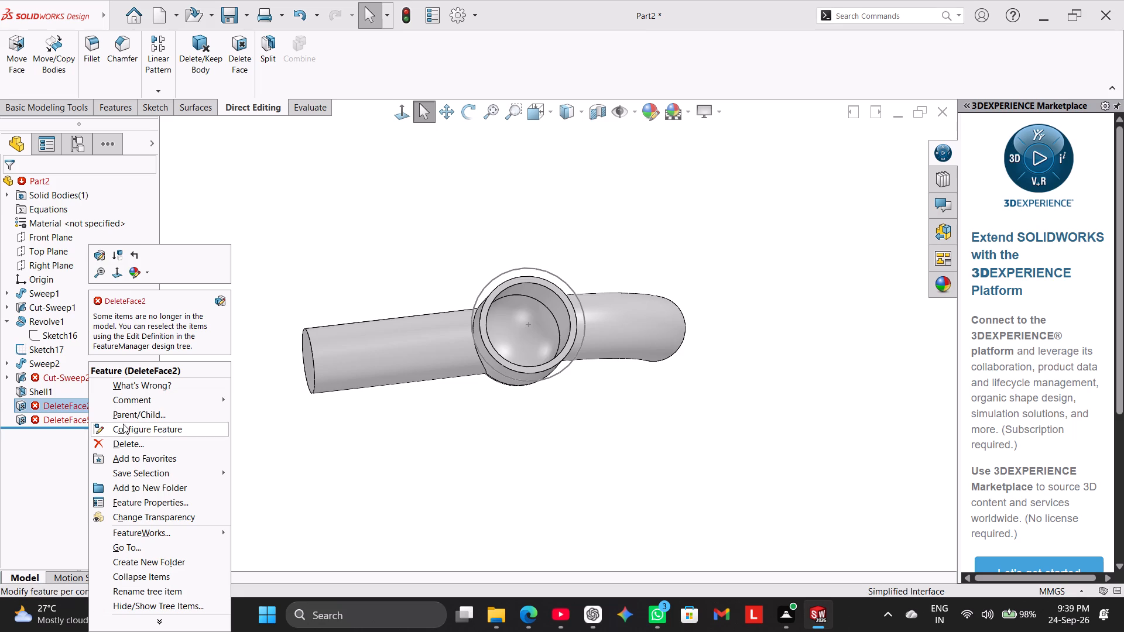
click(135, 458)
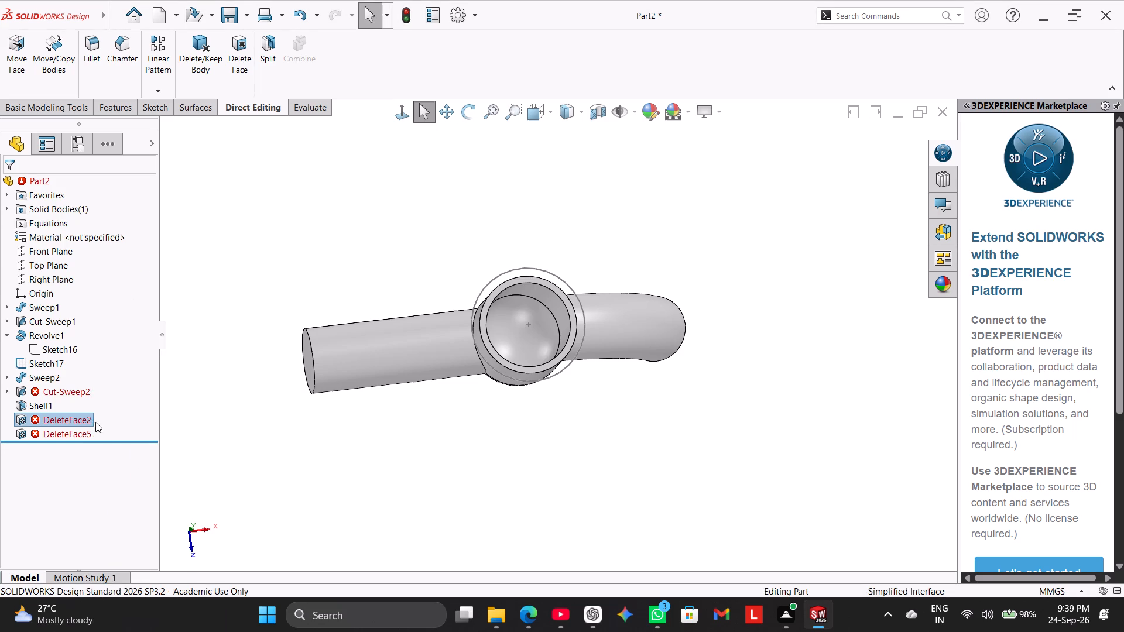
right_click(84, 416)
click(133, 439)
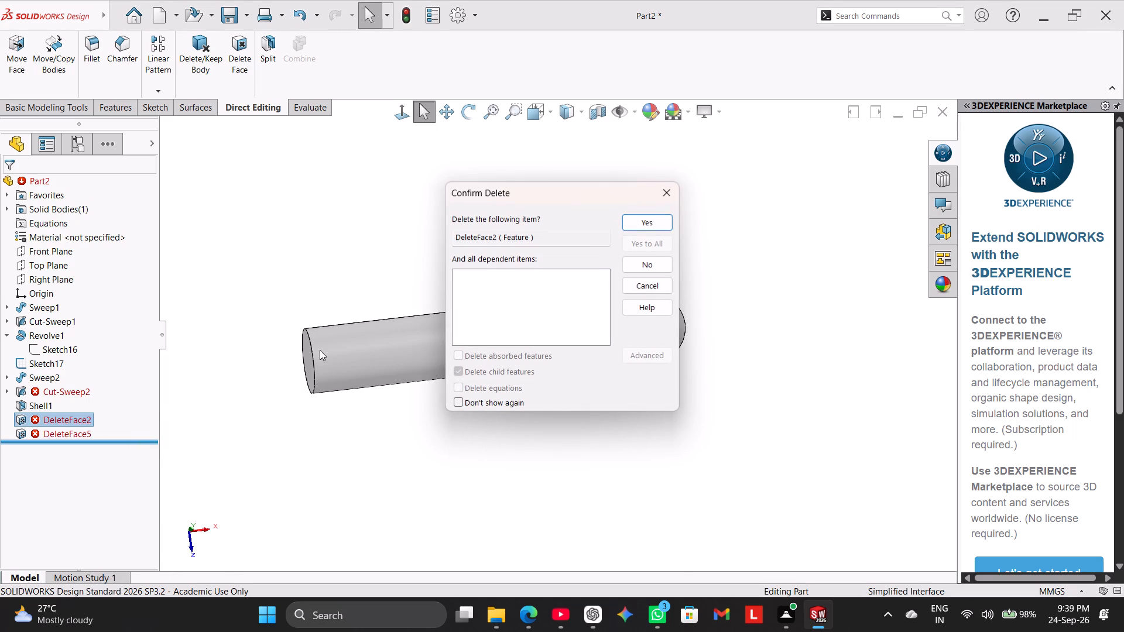
click(628, 222)
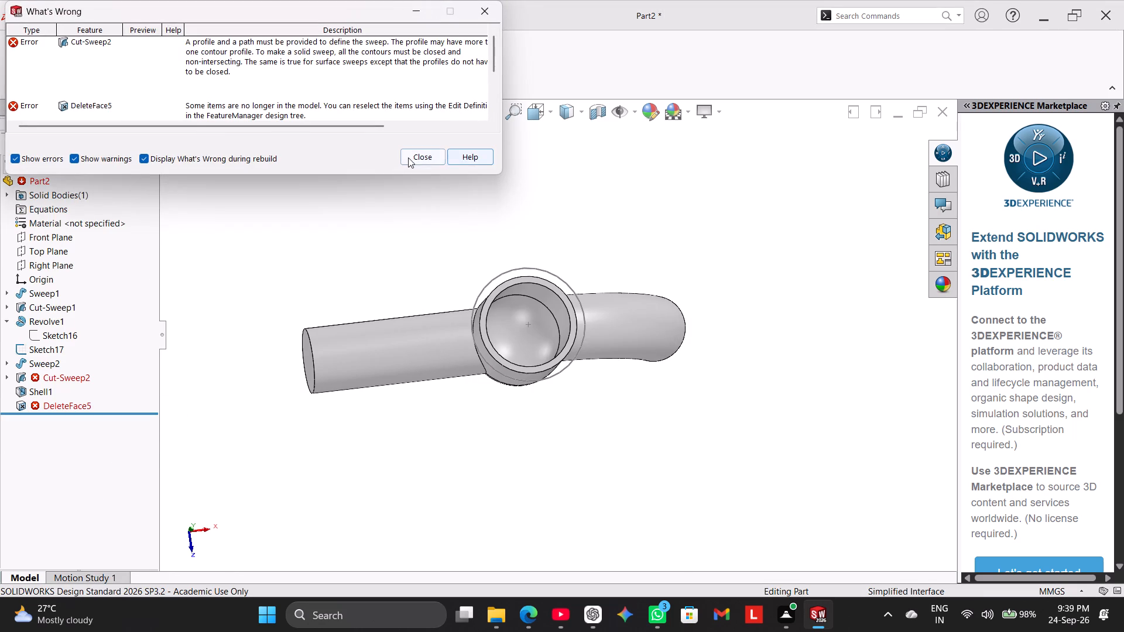
click(408, 157)
right_click(56, 408)
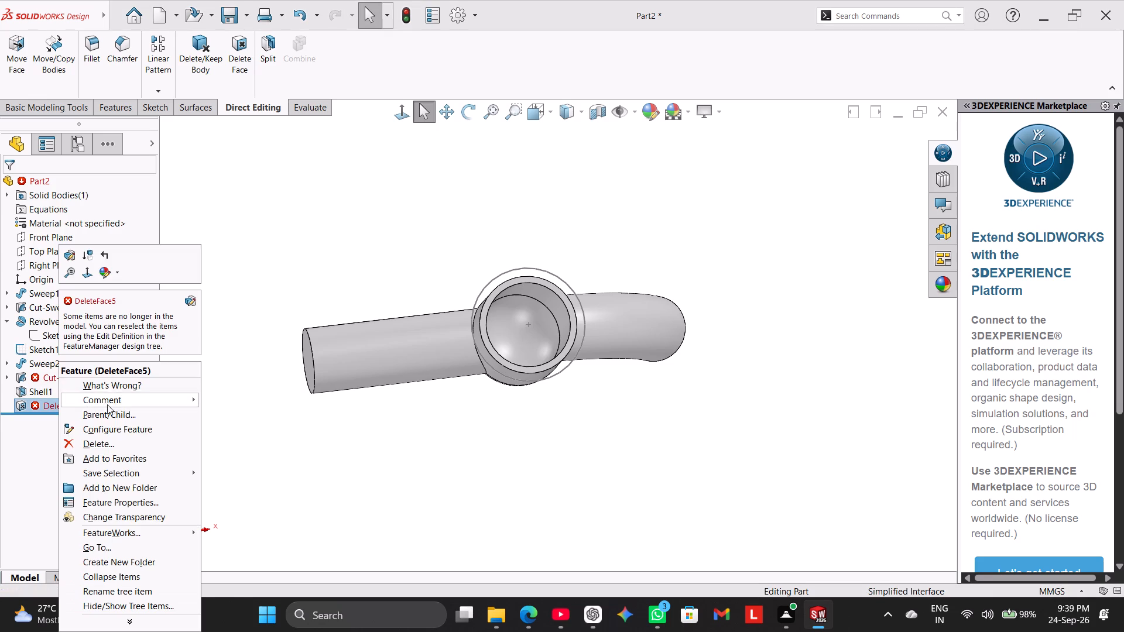
click(102, 441)
click(653, 225)
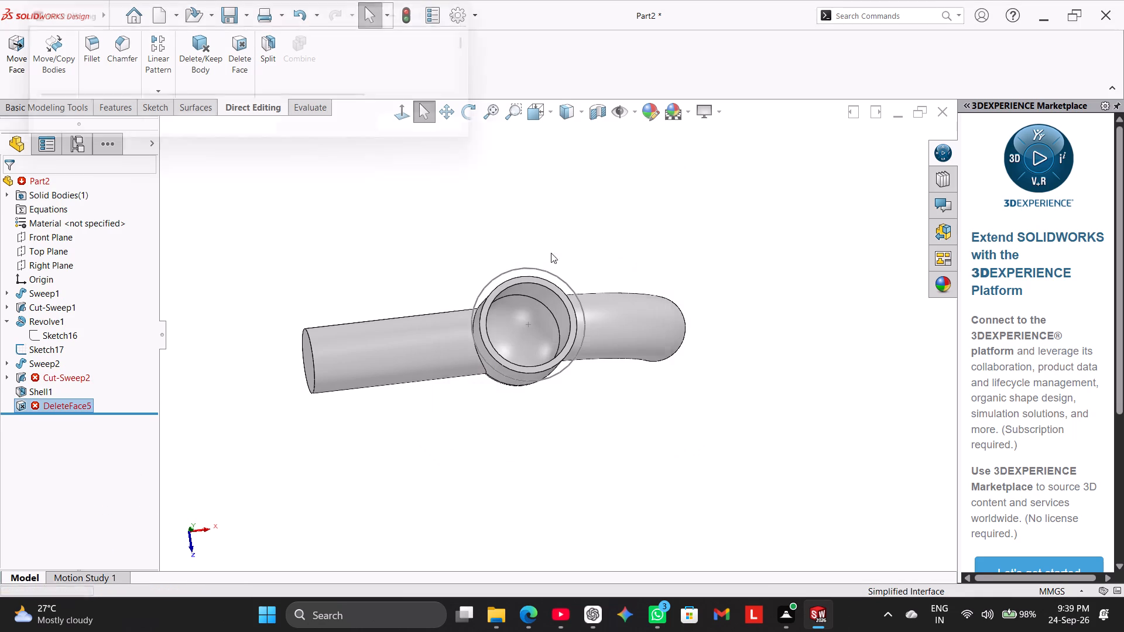
click(440, 130)
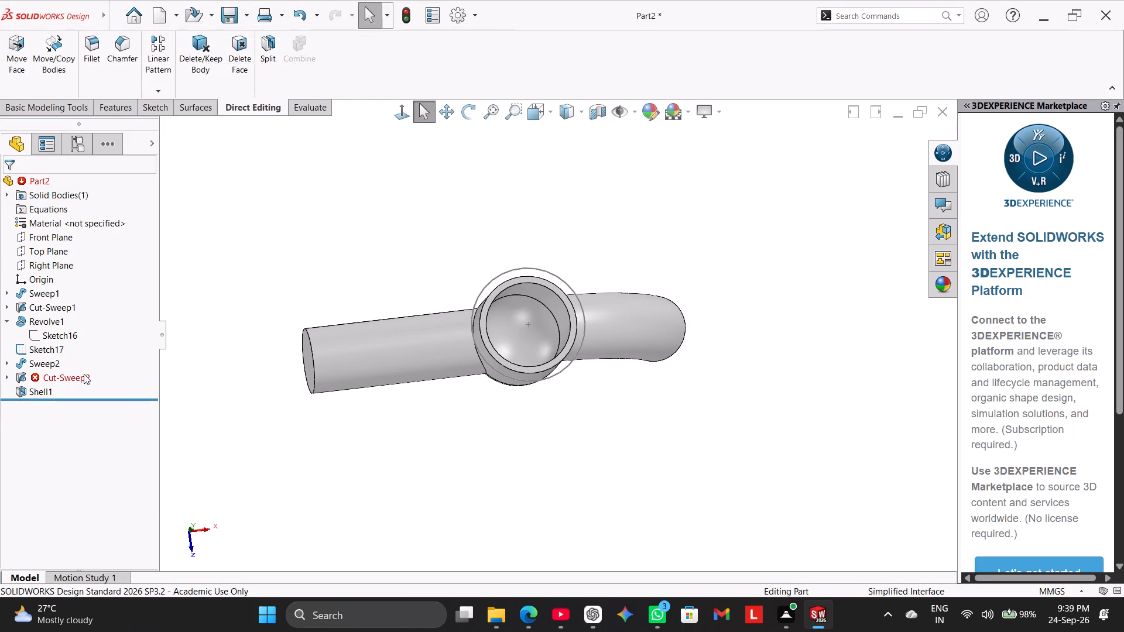
Delete the failed Cut-Sweep2 feature from the part.
right_click(84, 374)
click(143, 442)
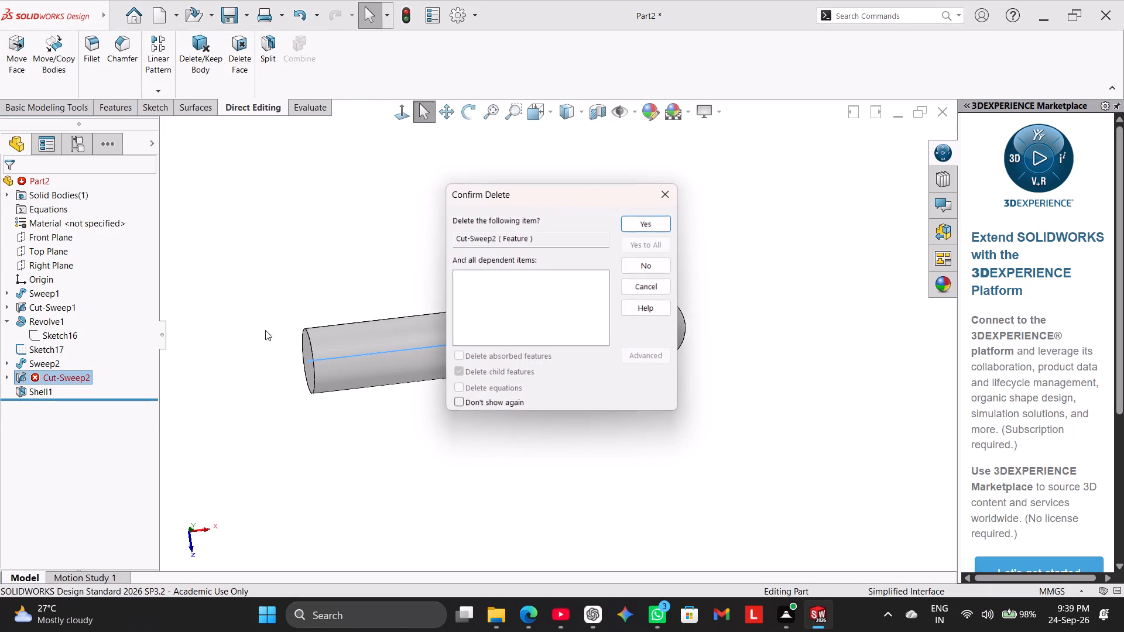
click(638, 220)
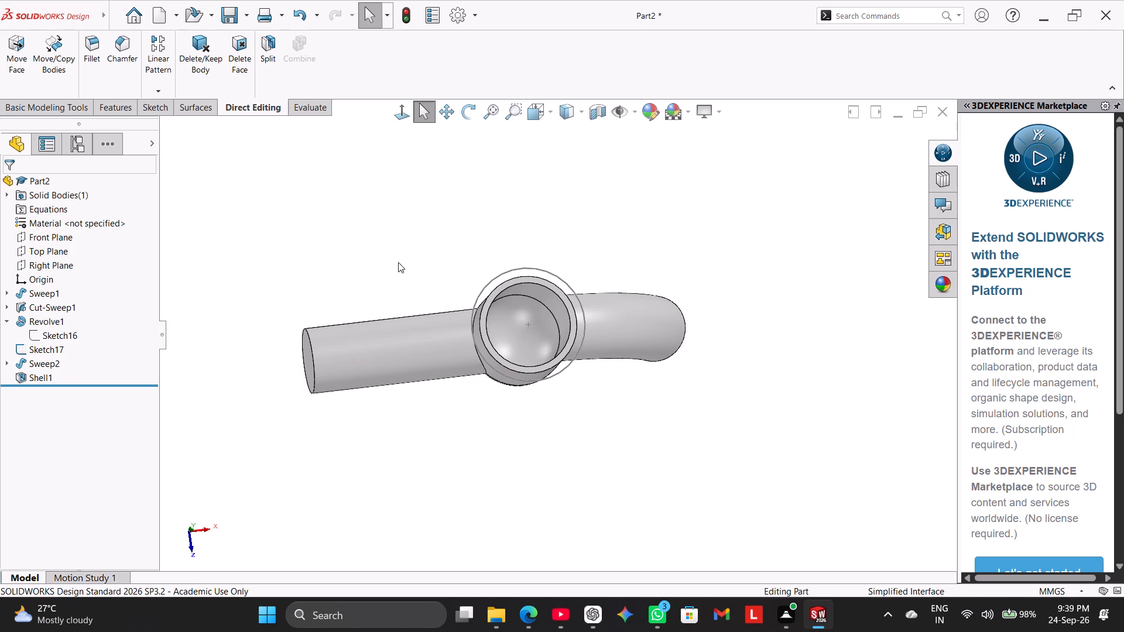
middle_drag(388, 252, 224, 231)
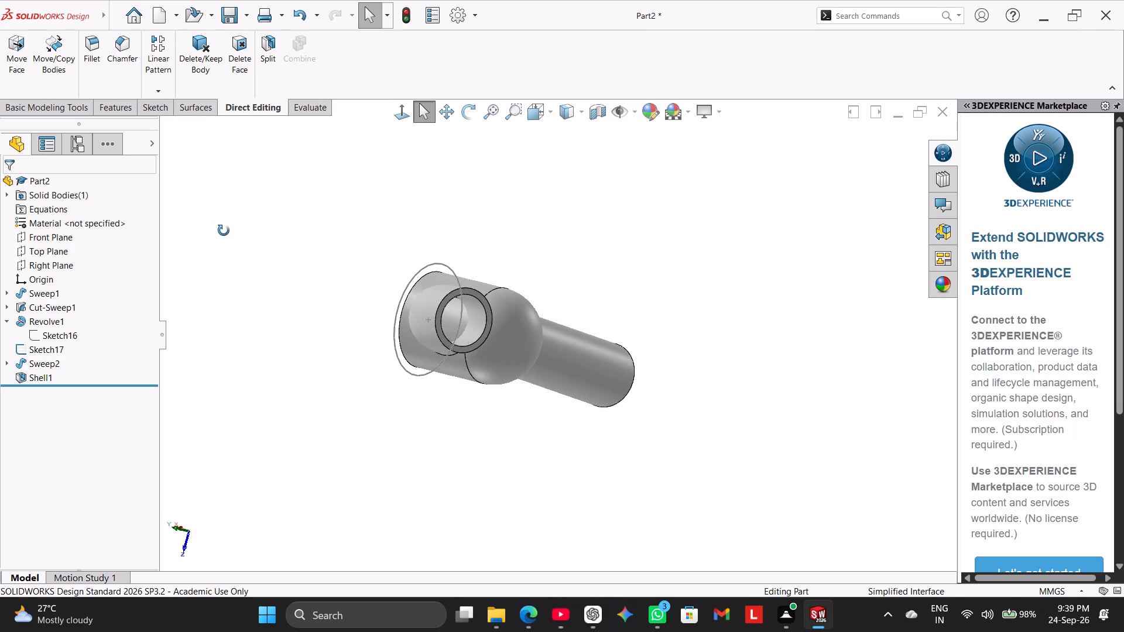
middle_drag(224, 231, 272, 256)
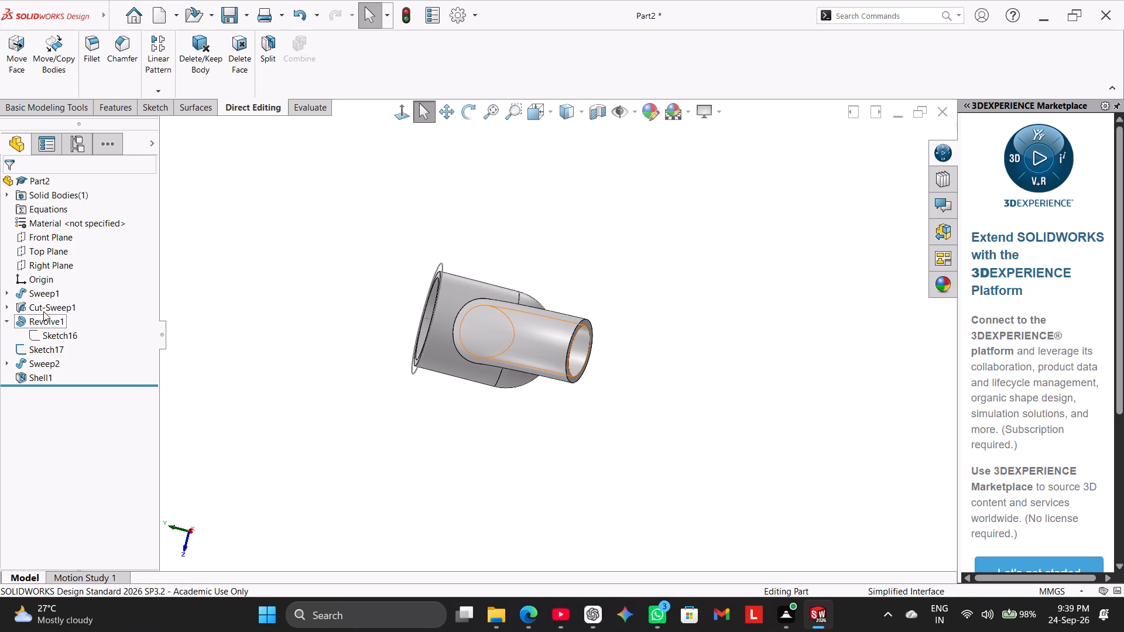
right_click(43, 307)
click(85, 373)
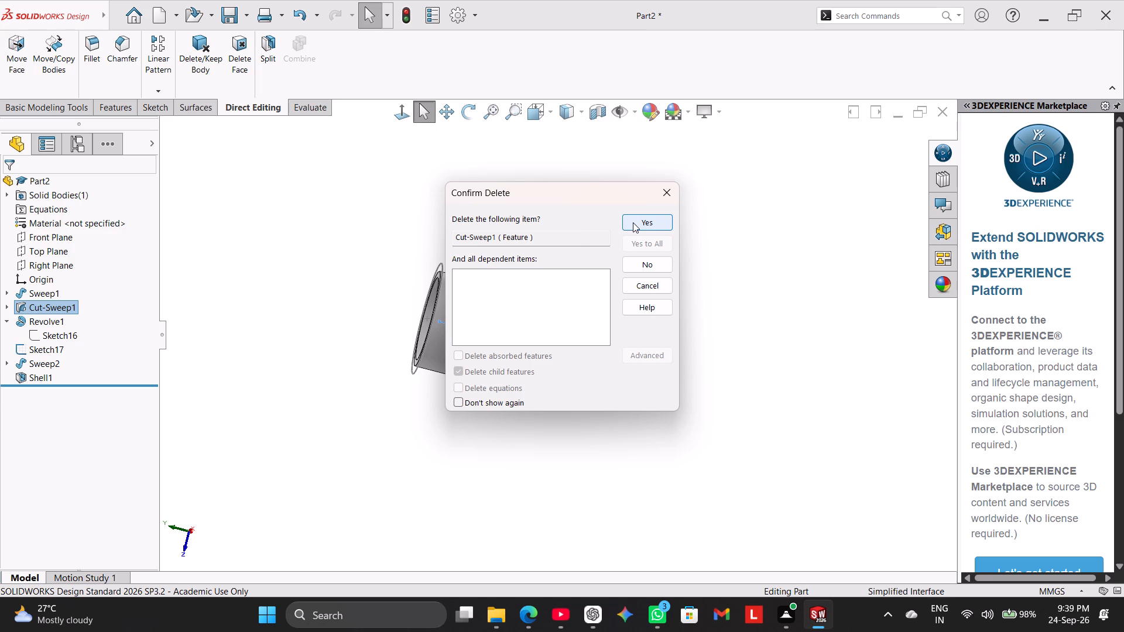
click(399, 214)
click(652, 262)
Examine how the pipes meet the central body from several angles and in a temporary Front Plane section viewed head-on.
middle_drag(455, 235, 510, 221)
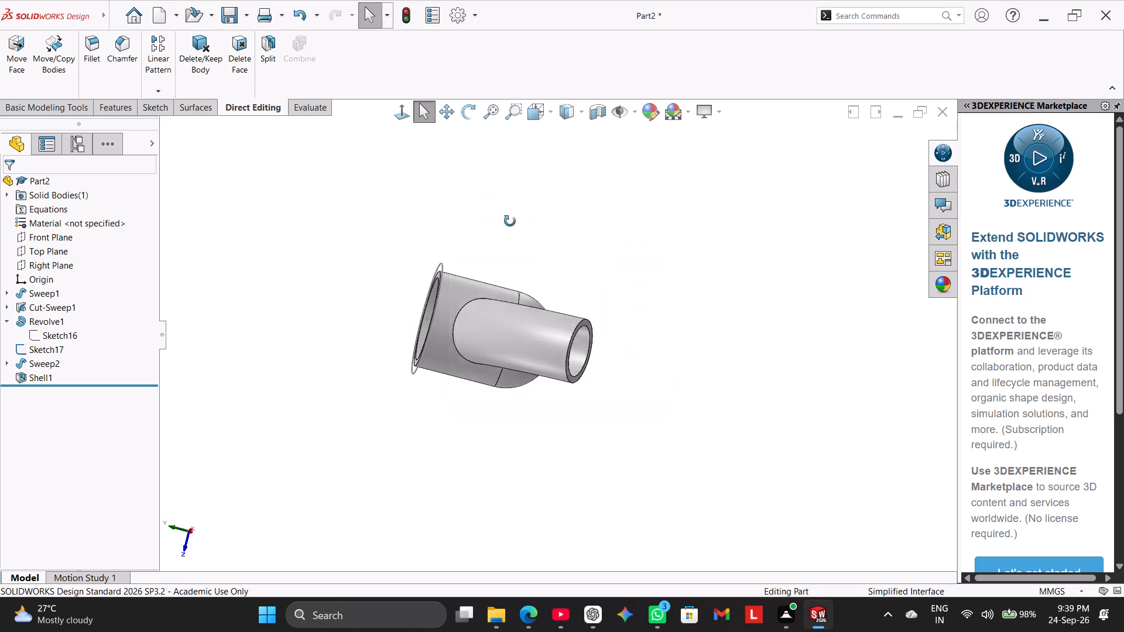
middle_drag(510, 221, 551, 144)
middle_drag(558, 204, 625, 165)
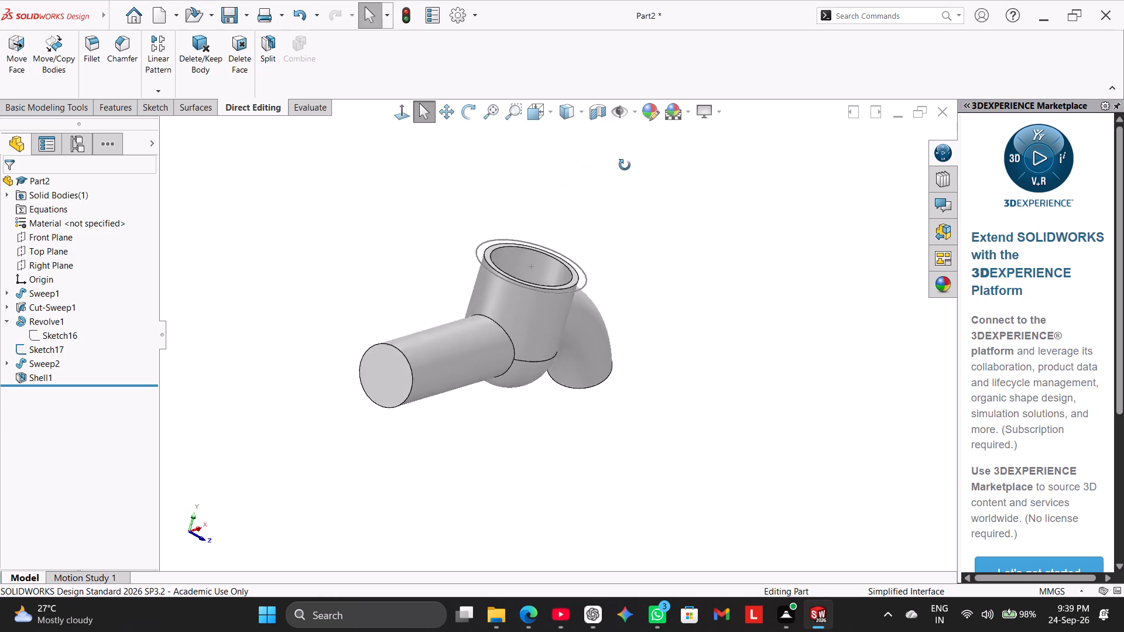
middle_drag(625, 165, 611, 276)
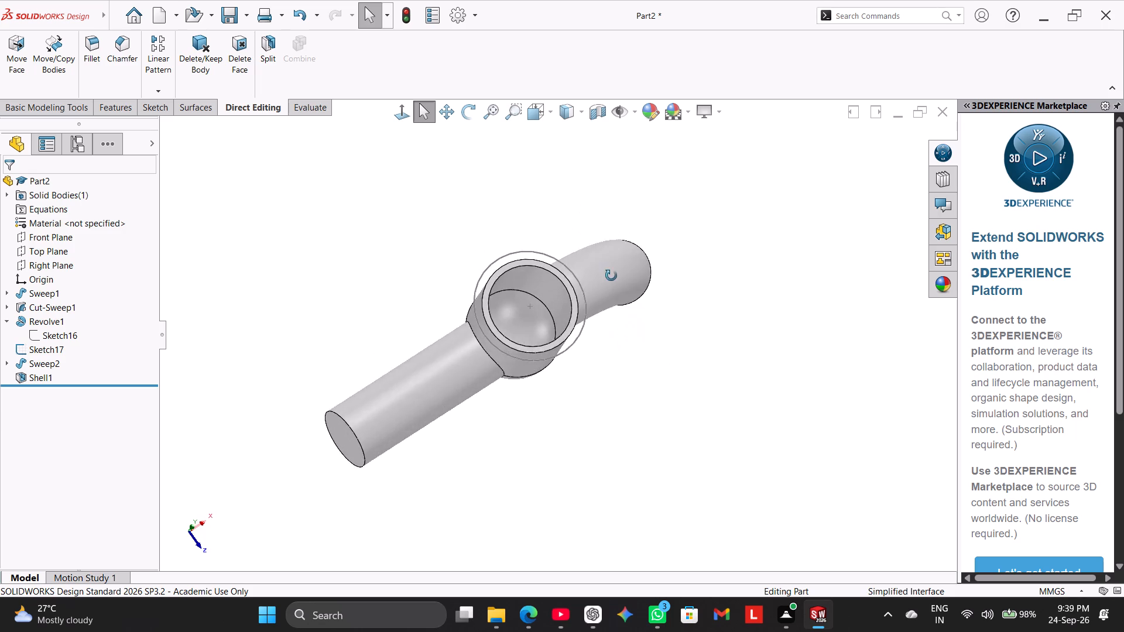
middle_drag(611, 276, 521, 332)
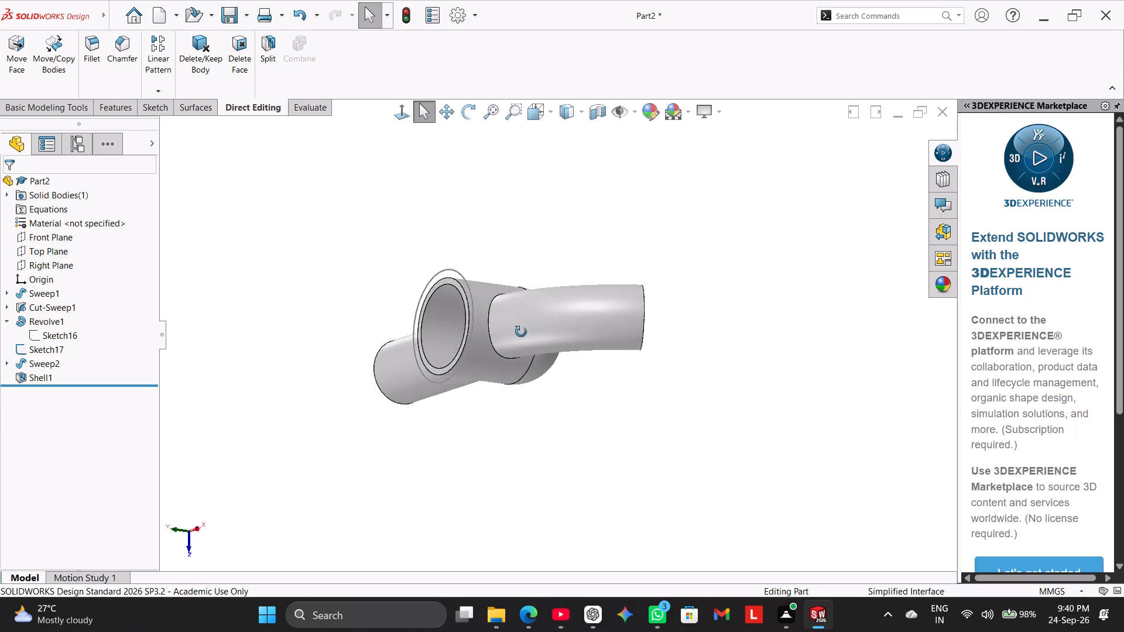
middle_drag(521, 332, 608, 288)
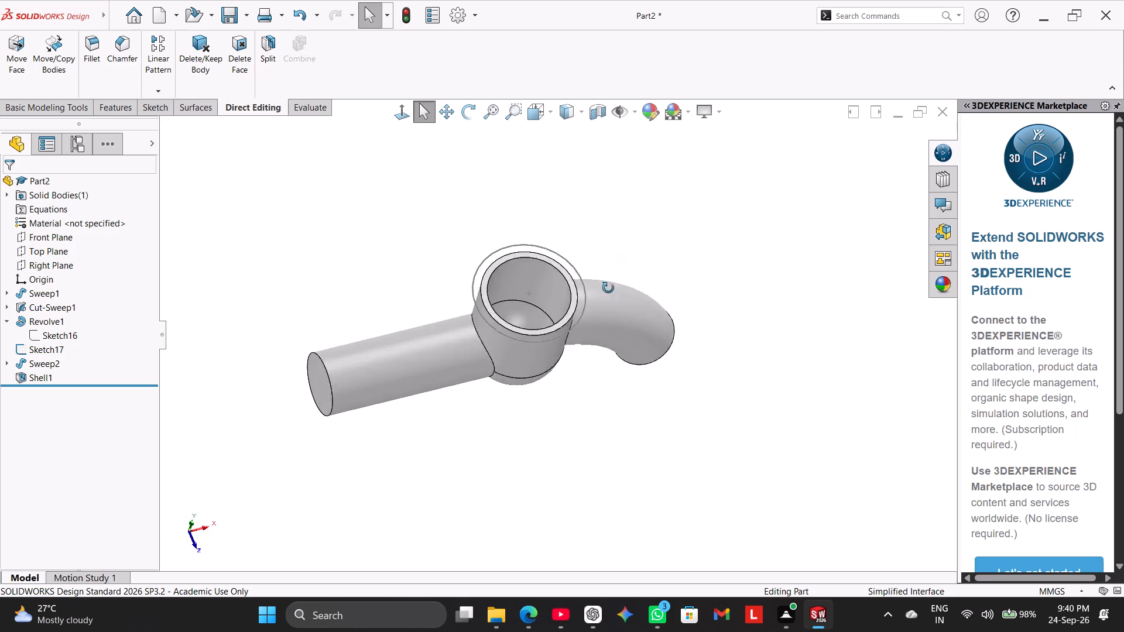
middle_drag(608, 288, 579, 324)
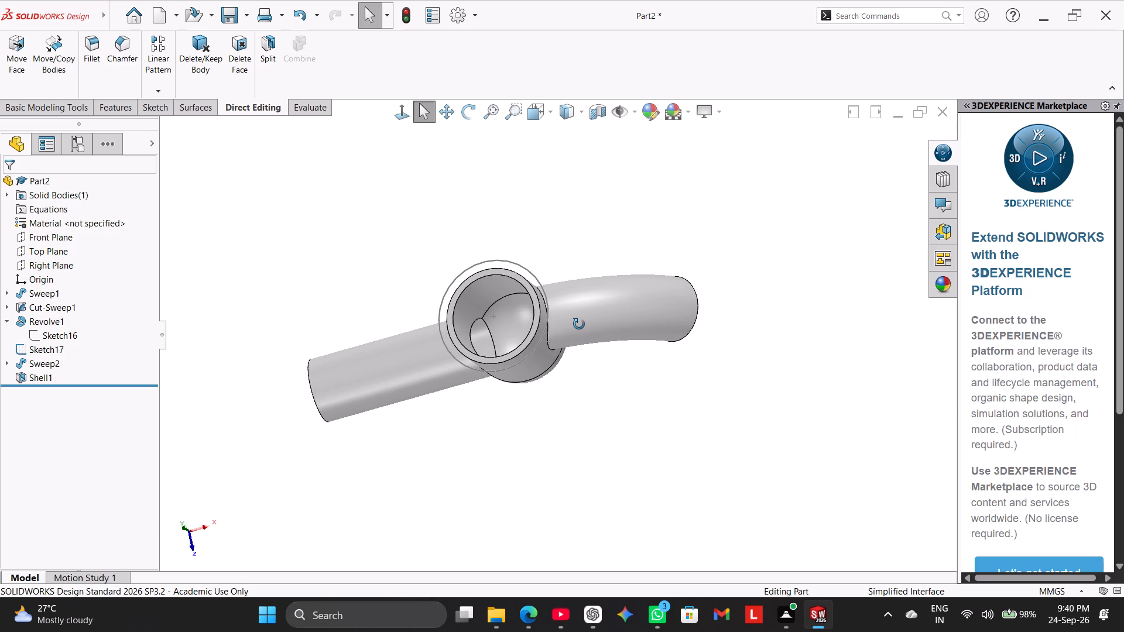
middle_drag(579, 324, 645, 306)
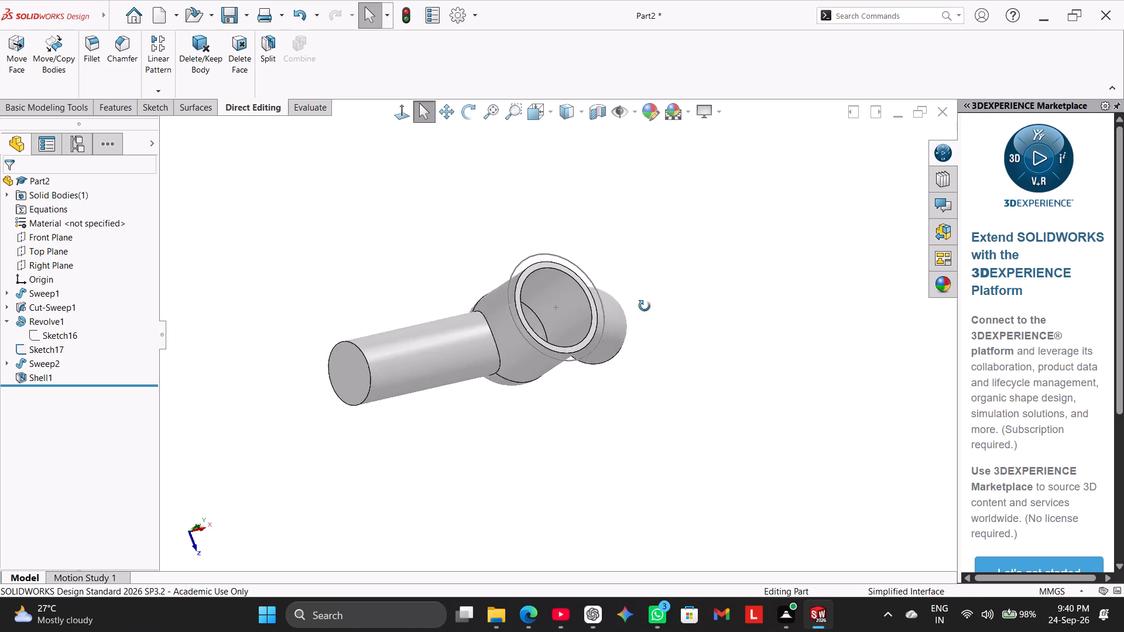
middle_drag(645, 306, 558, 330)
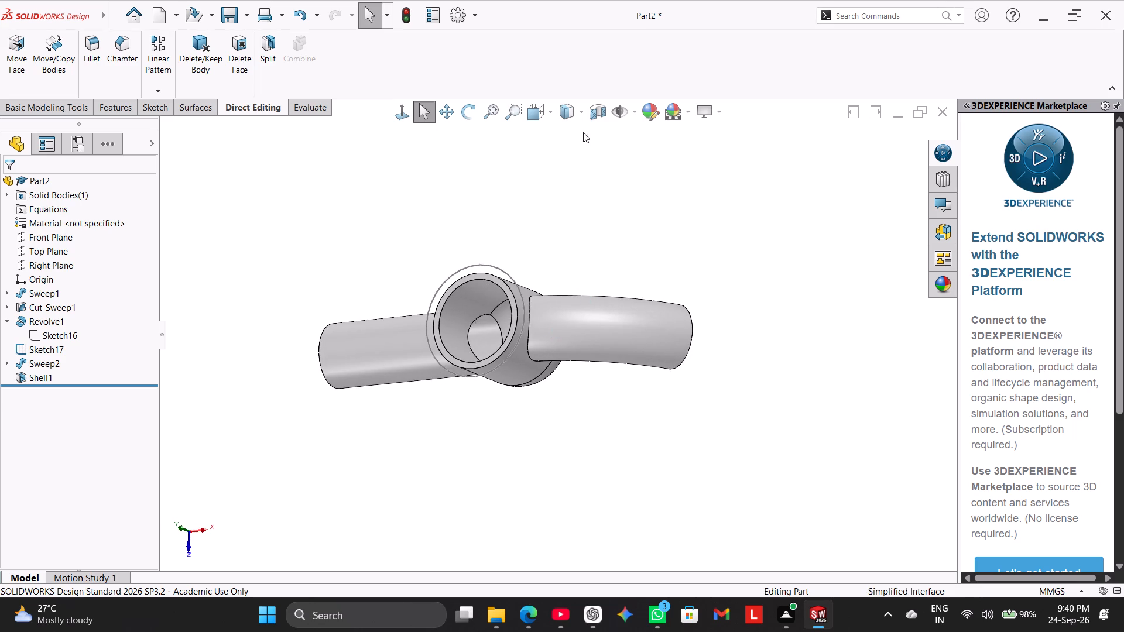
click(585, 107)
click(592, 108)
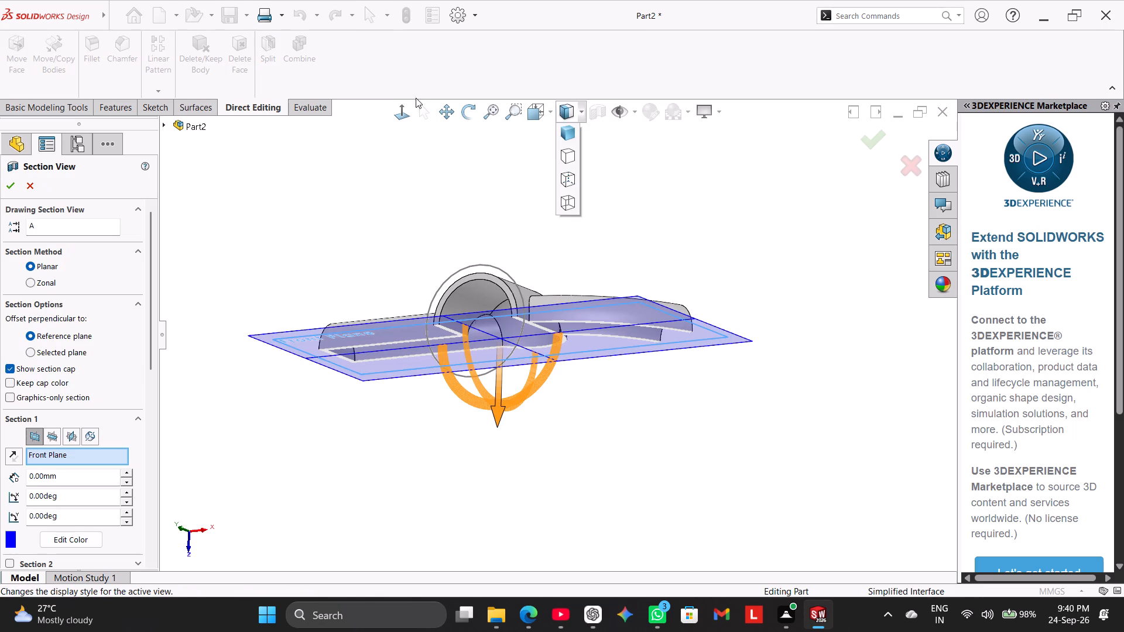
click(410, 105)
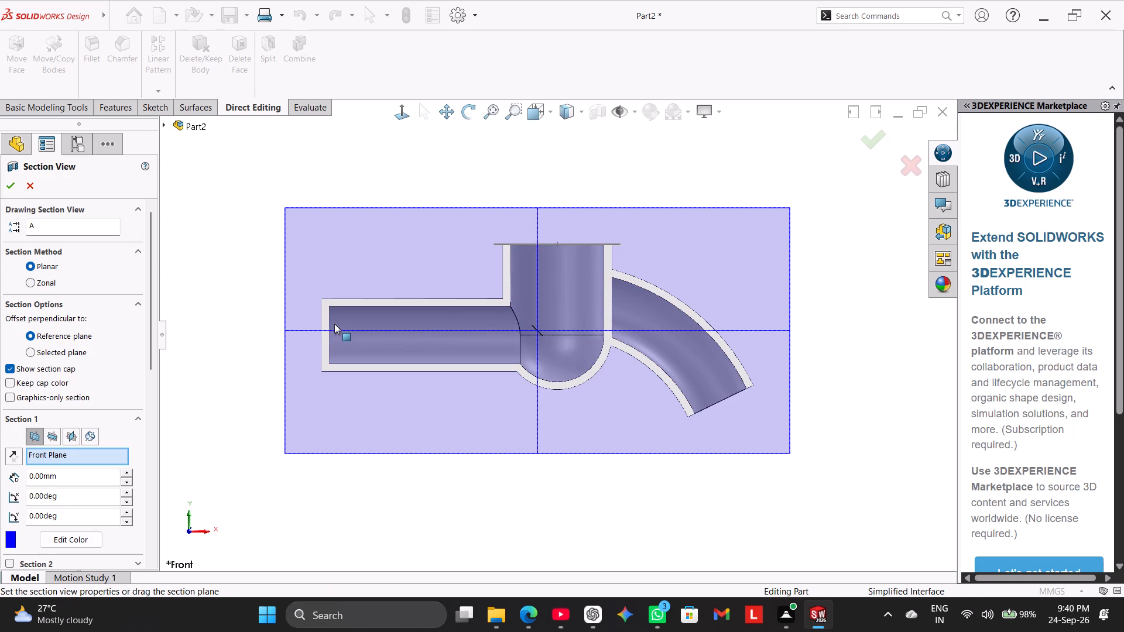
click(25, 185)
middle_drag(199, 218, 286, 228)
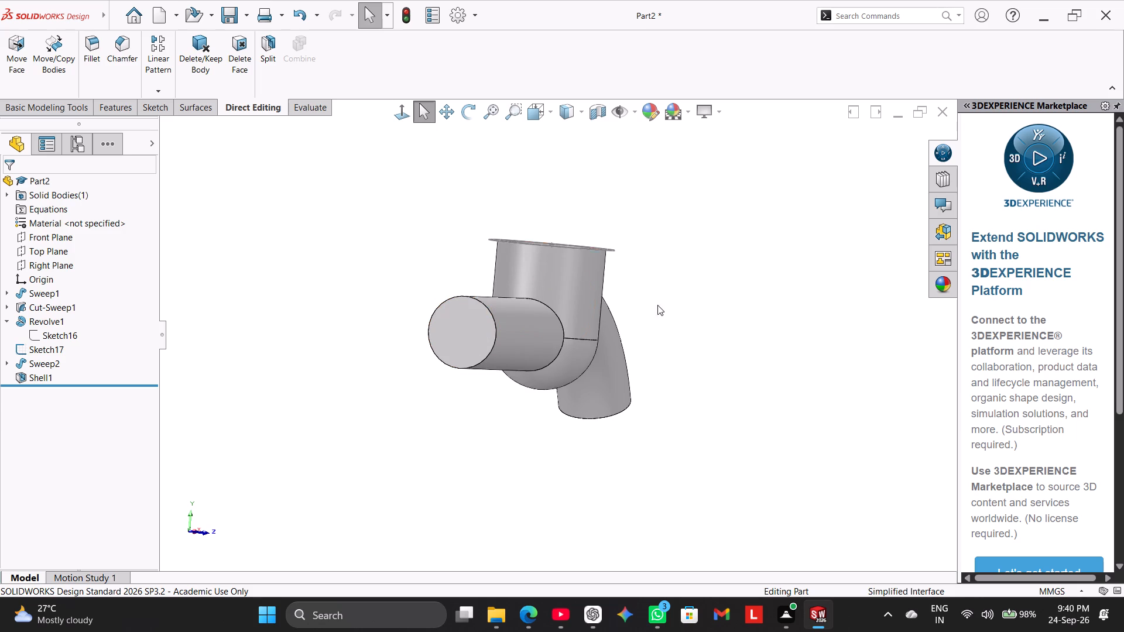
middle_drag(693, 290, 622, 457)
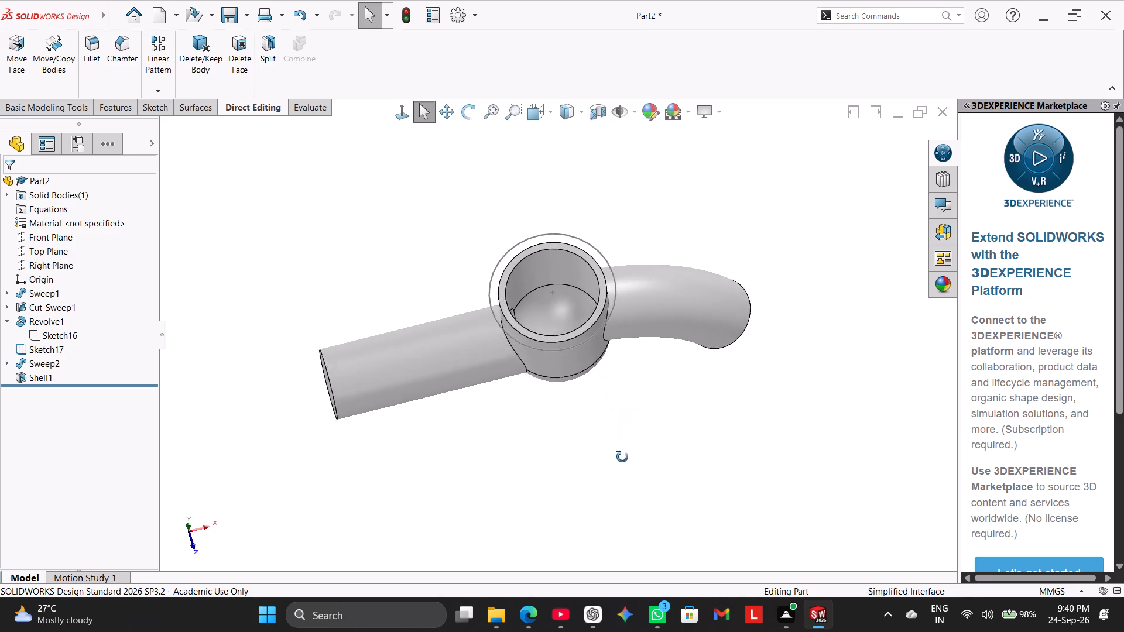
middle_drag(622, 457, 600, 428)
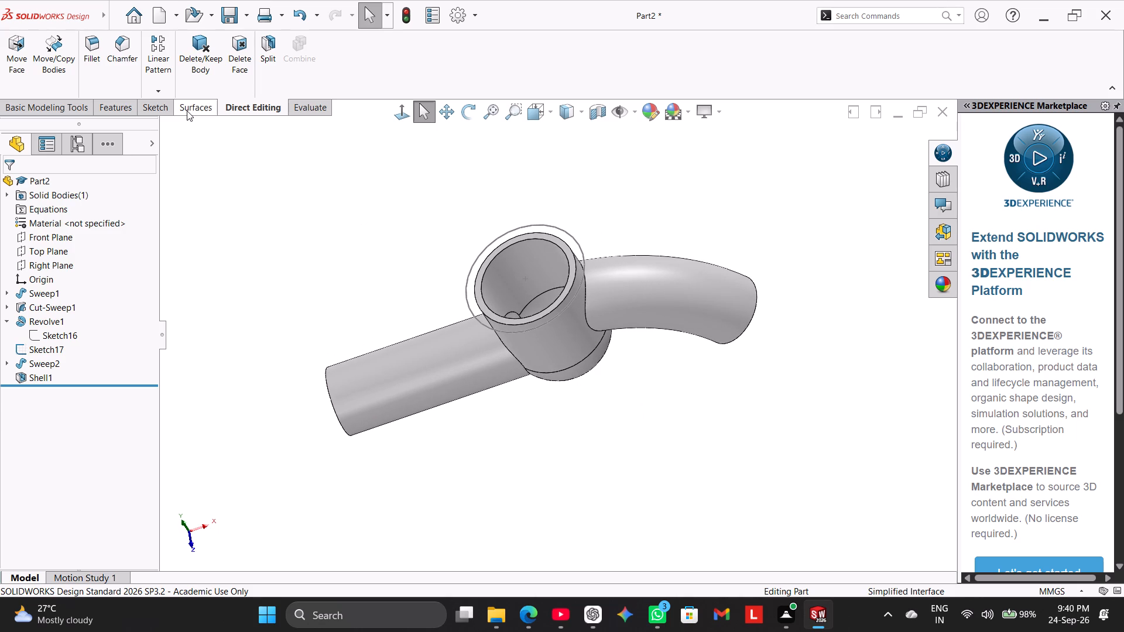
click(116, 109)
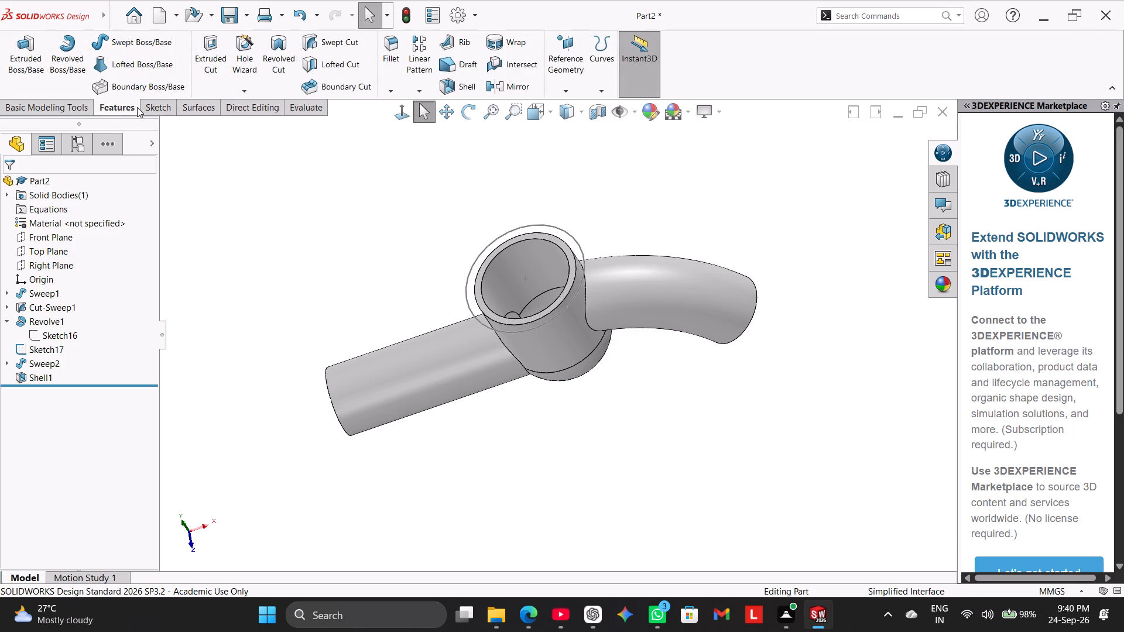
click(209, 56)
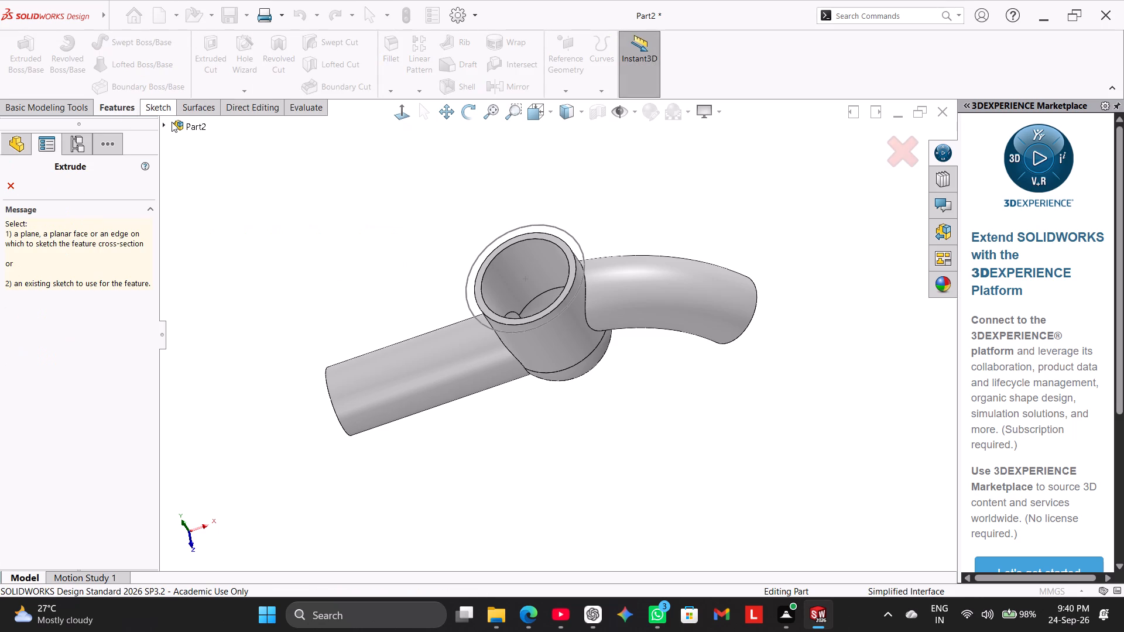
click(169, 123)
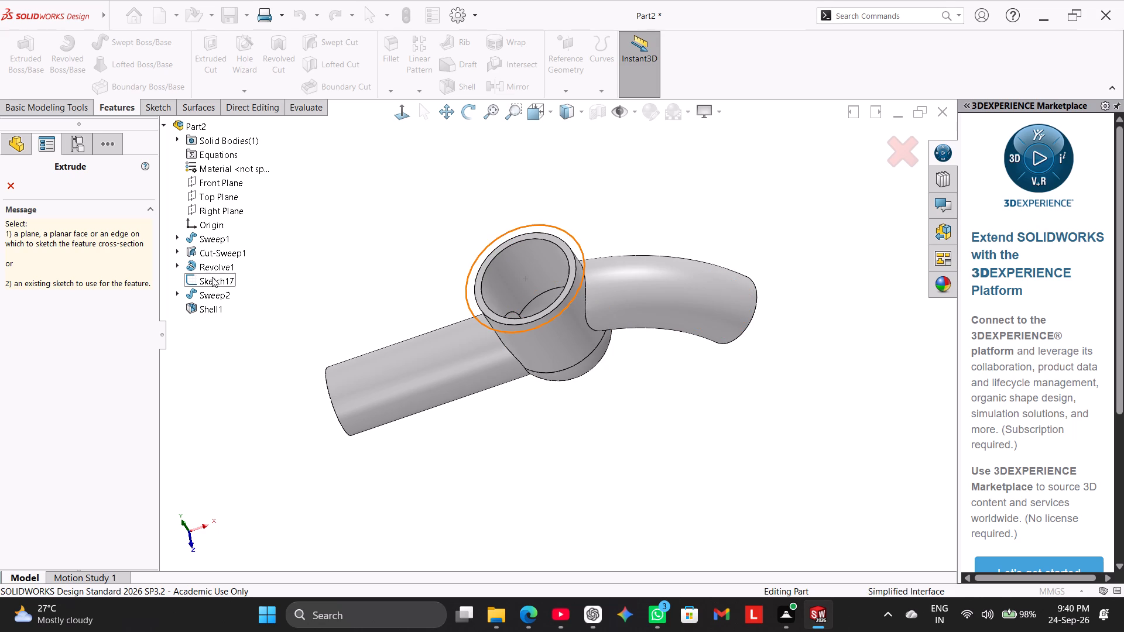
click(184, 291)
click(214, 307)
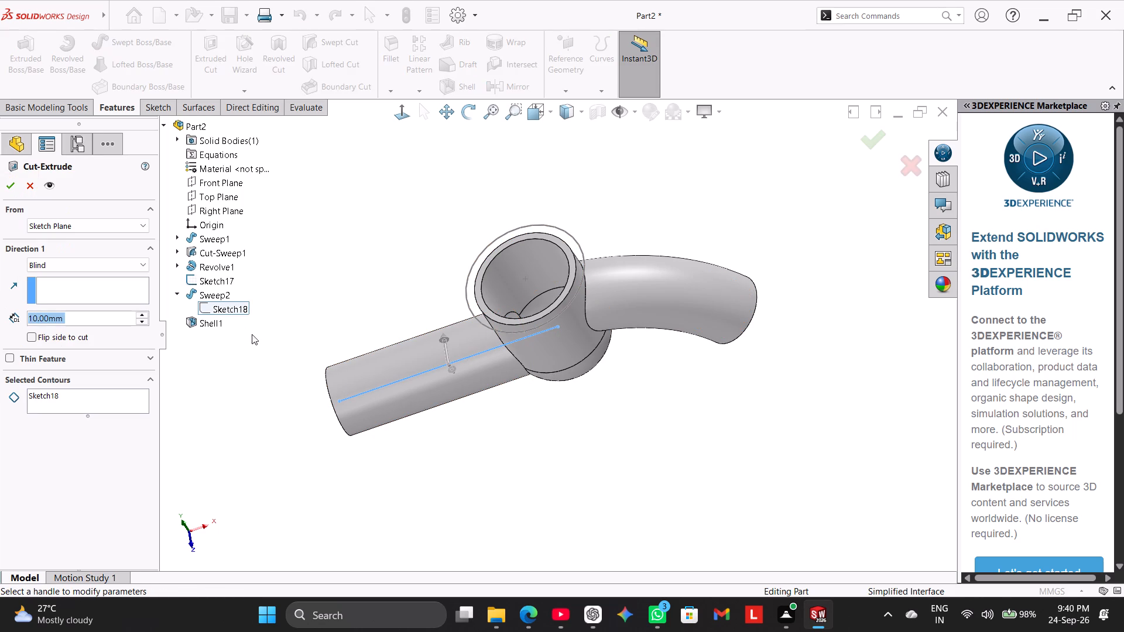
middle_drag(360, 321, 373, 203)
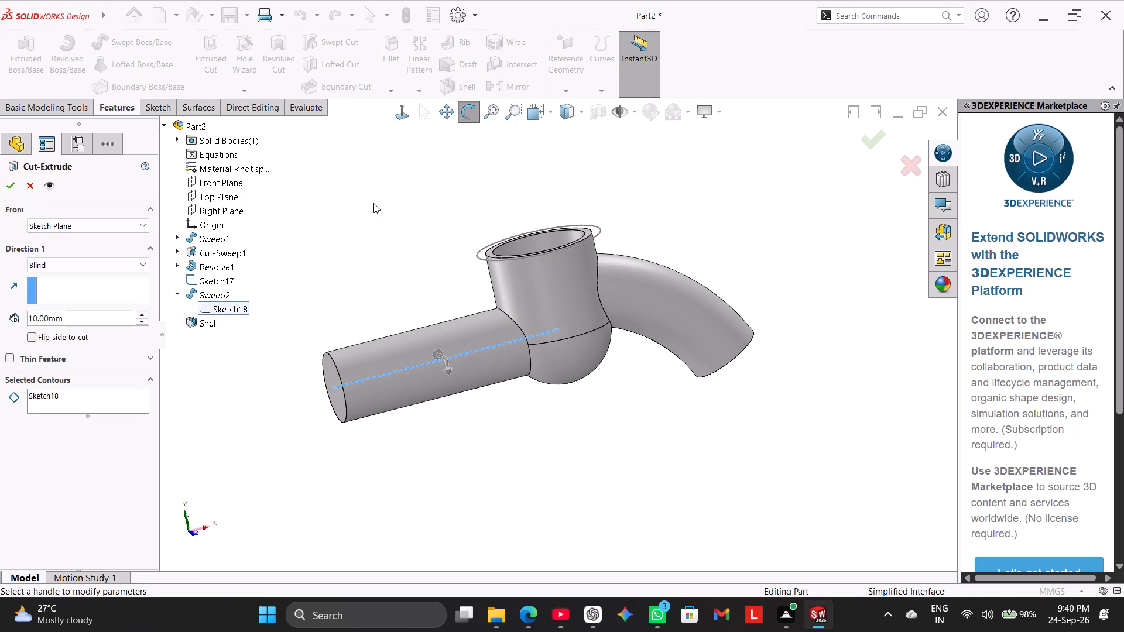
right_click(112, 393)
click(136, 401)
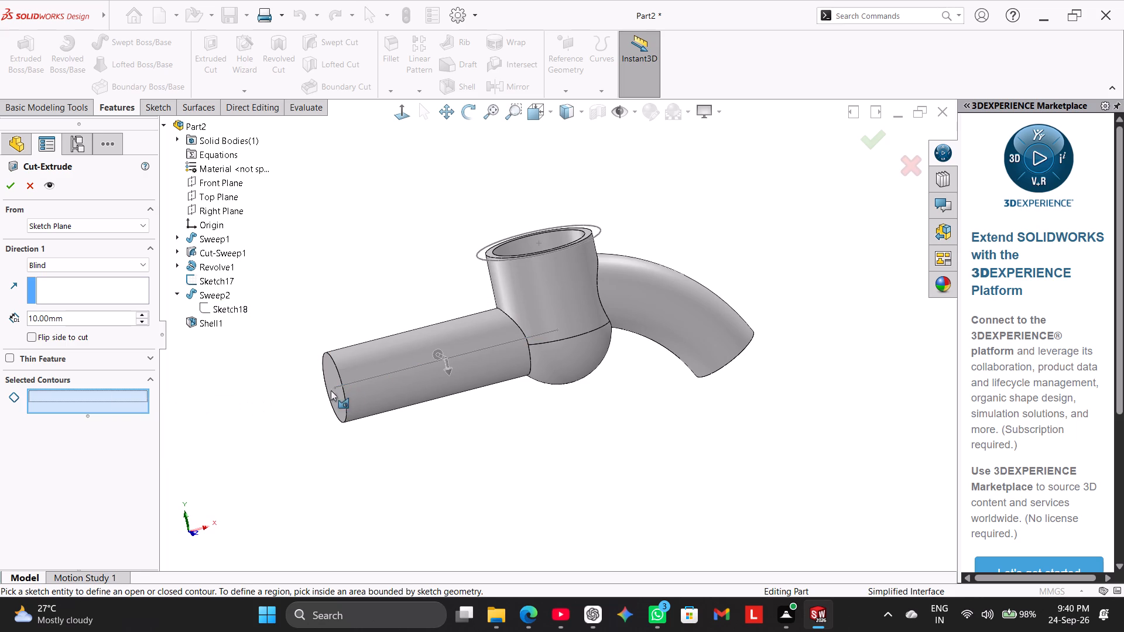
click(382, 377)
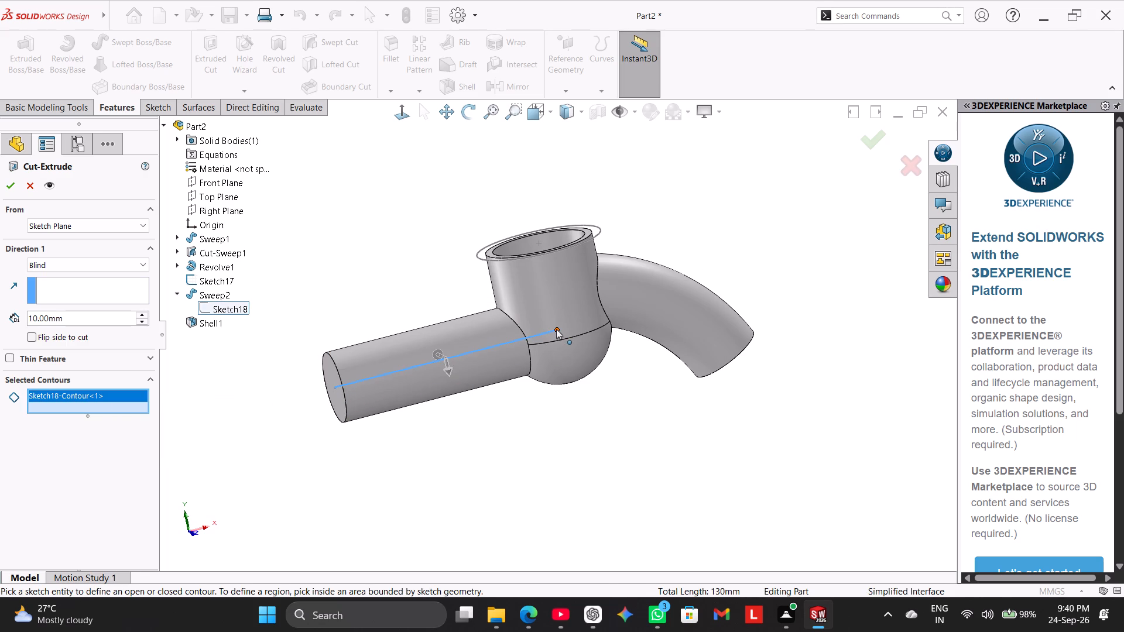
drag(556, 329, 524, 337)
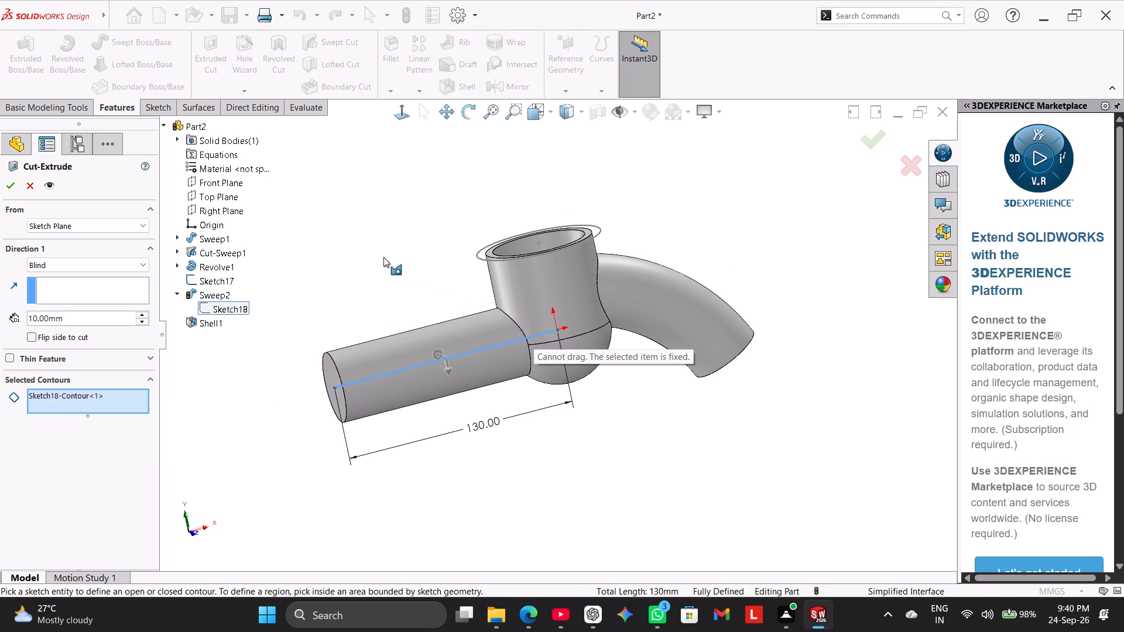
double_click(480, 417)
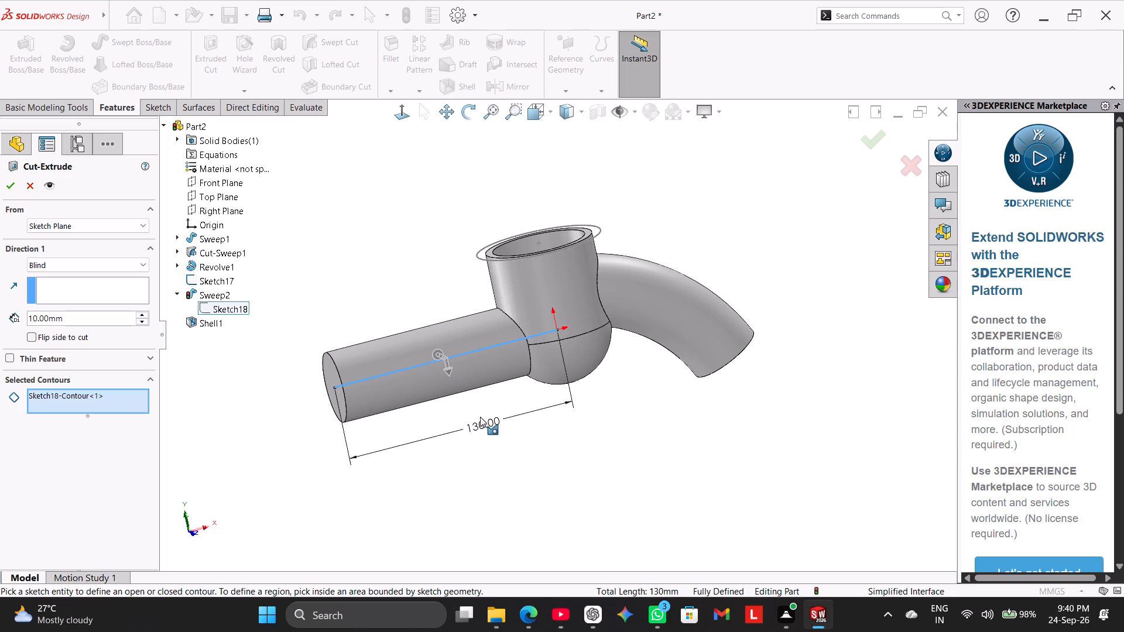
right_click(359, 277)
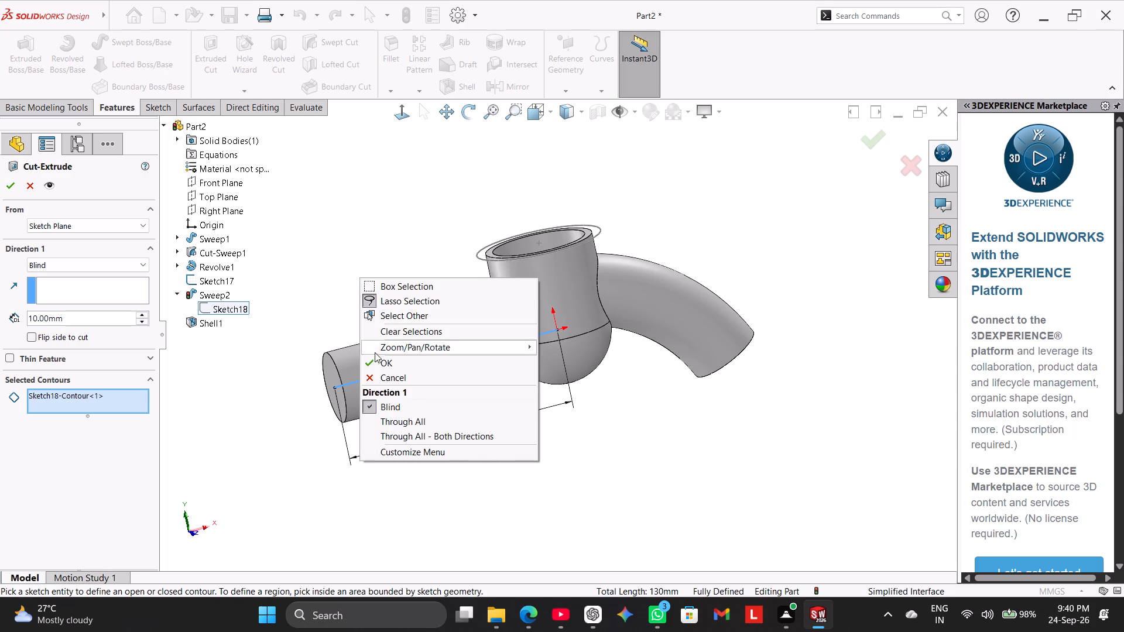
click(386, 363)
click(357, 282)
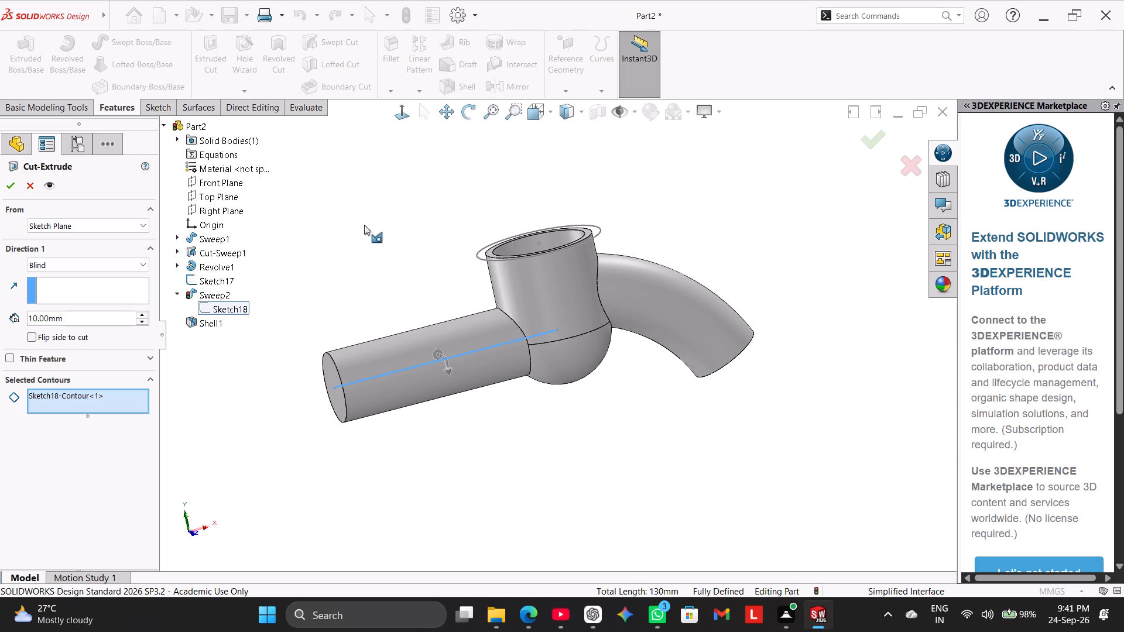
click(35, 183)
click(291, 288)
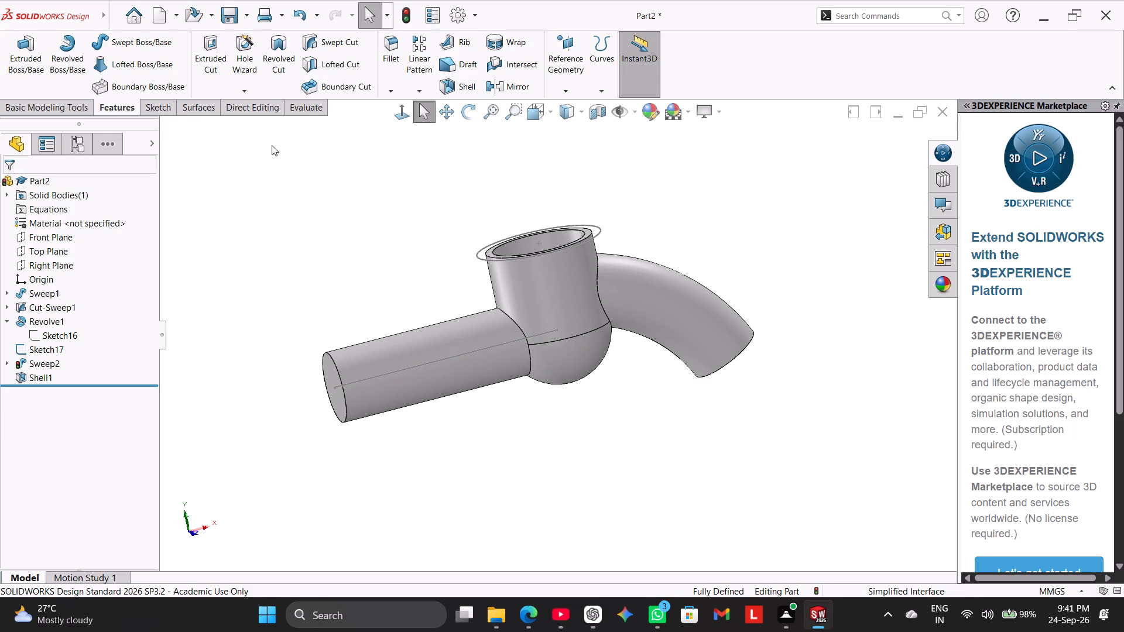
Start a new sketch on the Front Plane, viewed head-on.
click(409, 112)
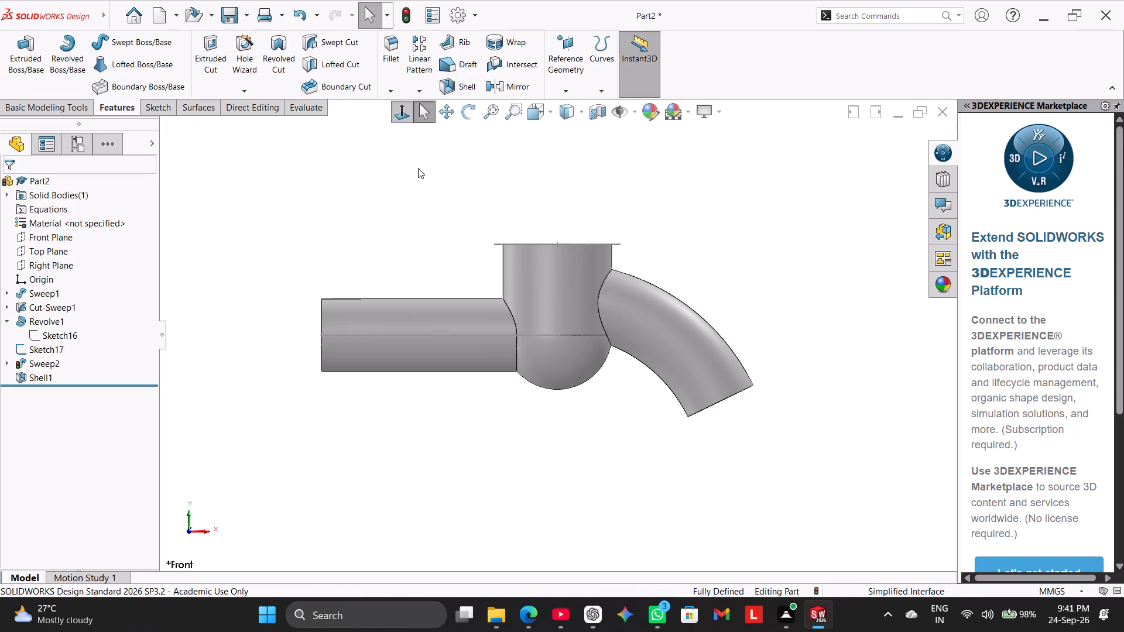
click(38, 238)
click(52, 226)
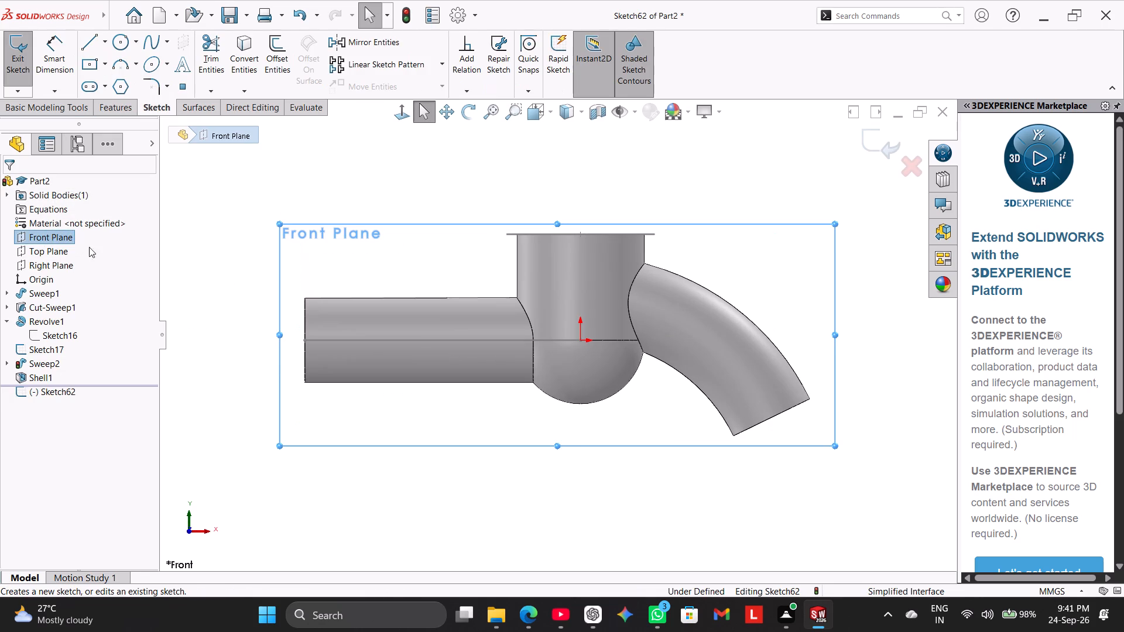
click(213, 254)
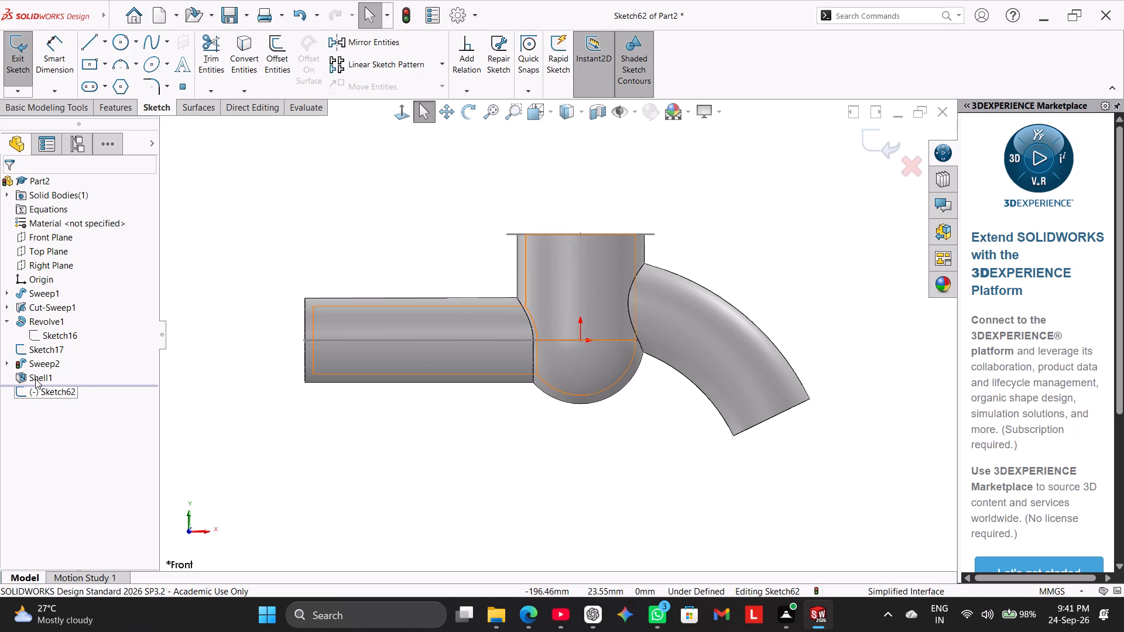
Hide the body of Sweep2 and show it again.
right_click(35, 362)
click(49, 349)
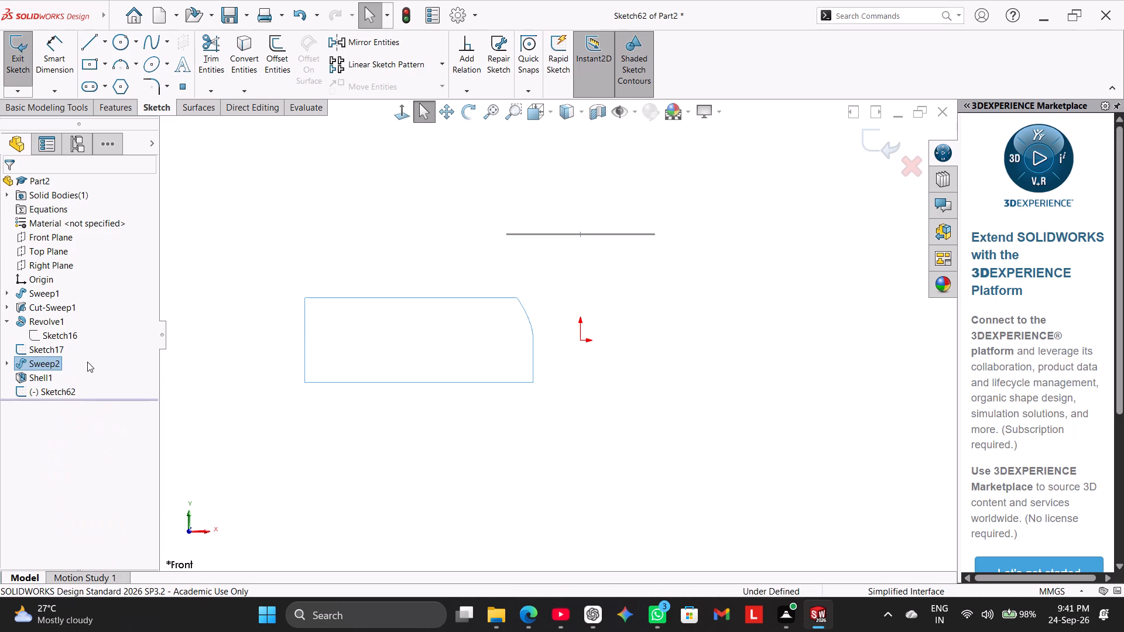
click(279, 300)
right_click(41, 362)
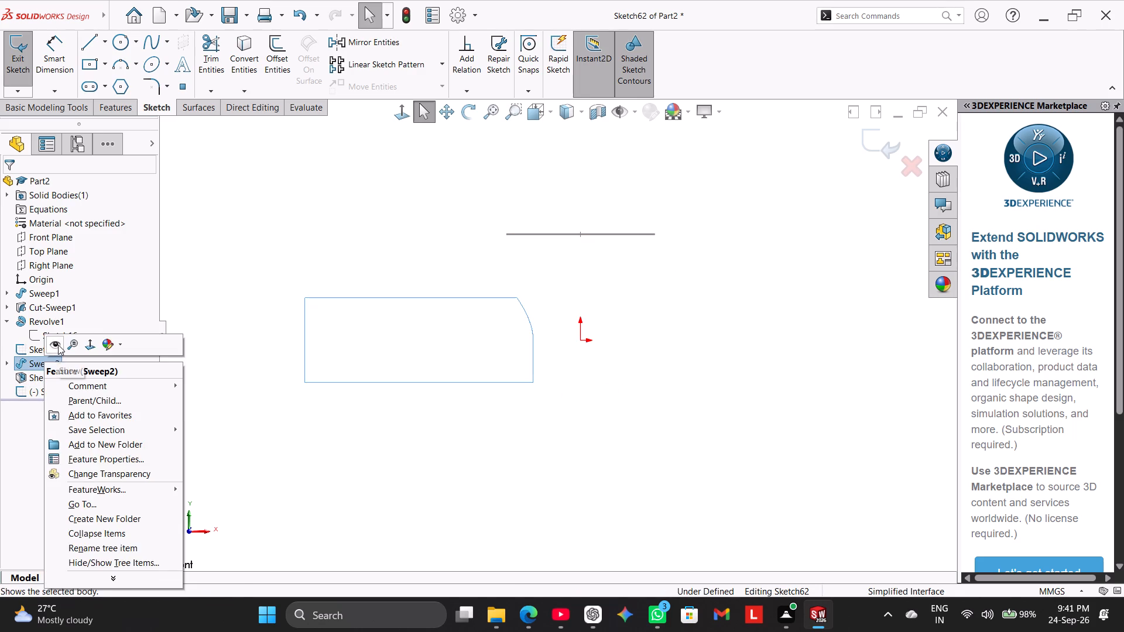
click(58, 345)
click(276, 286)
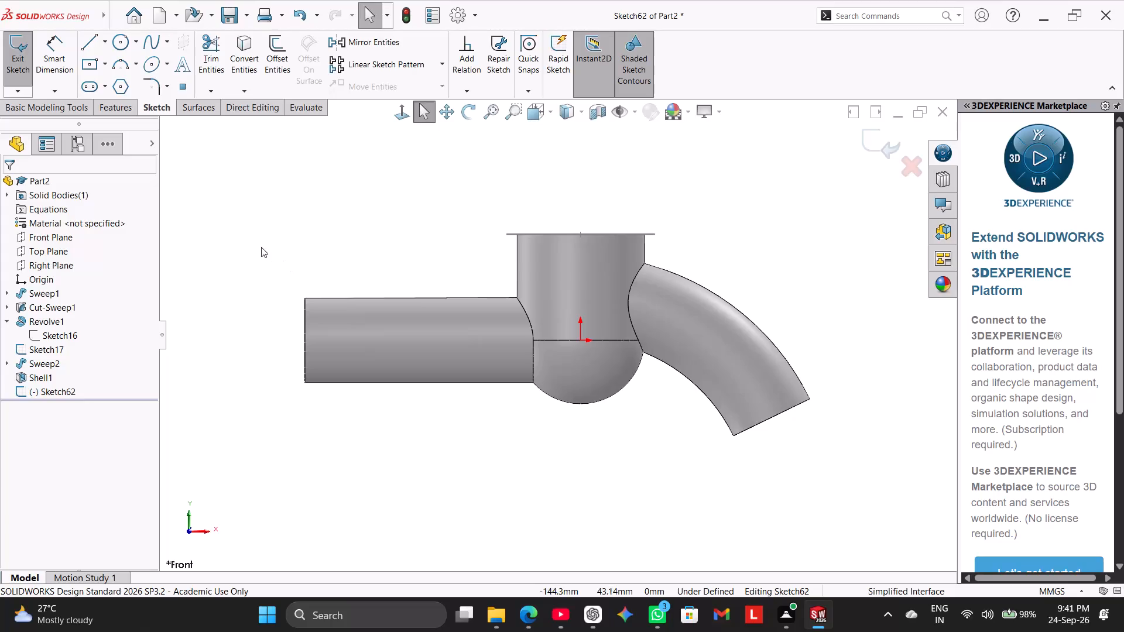
Sketch a horizontal line about 130 mm long from the origin along the straight pipe's axis to its outer end.
click(106, 44)
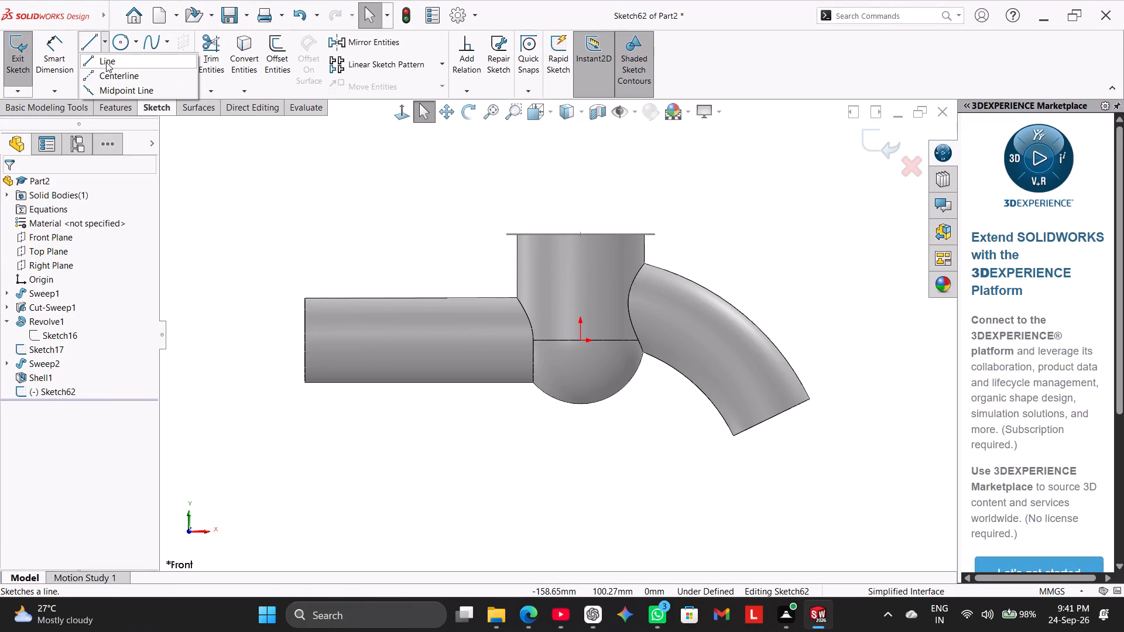
click(106, 62)
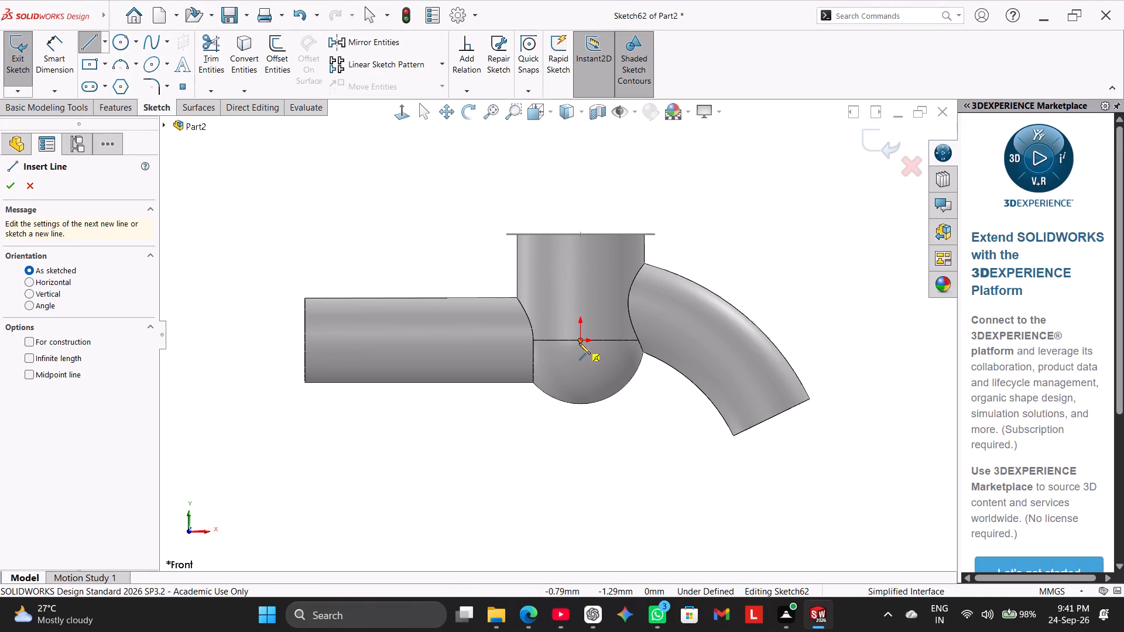
click(579, 343)
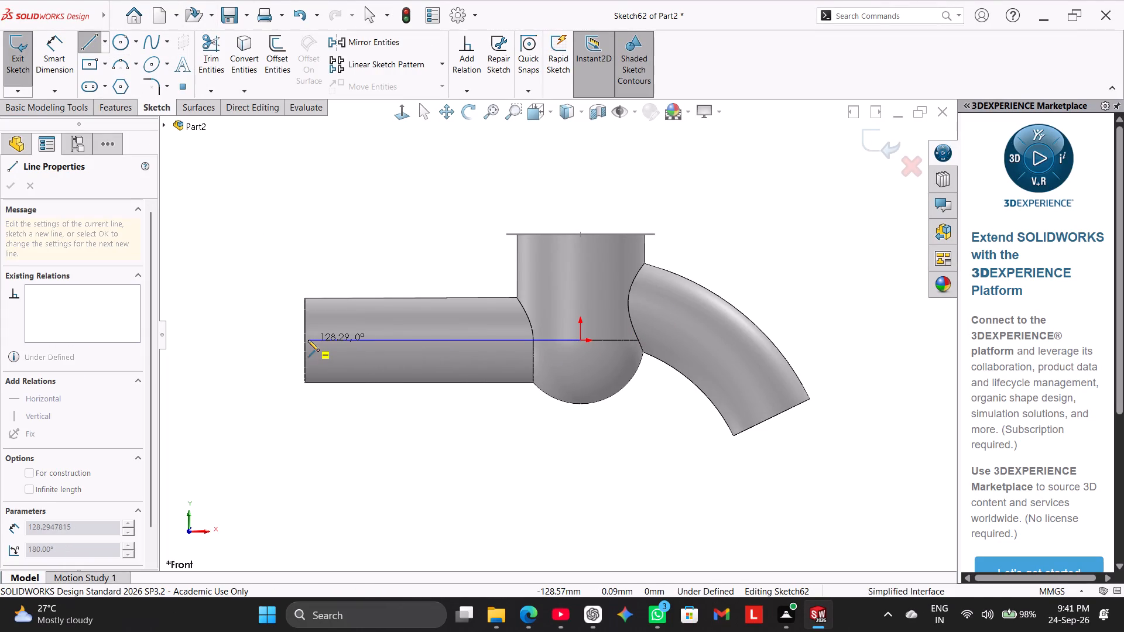
click(305, 339)
right_click(244, 245)
click(294, 253)
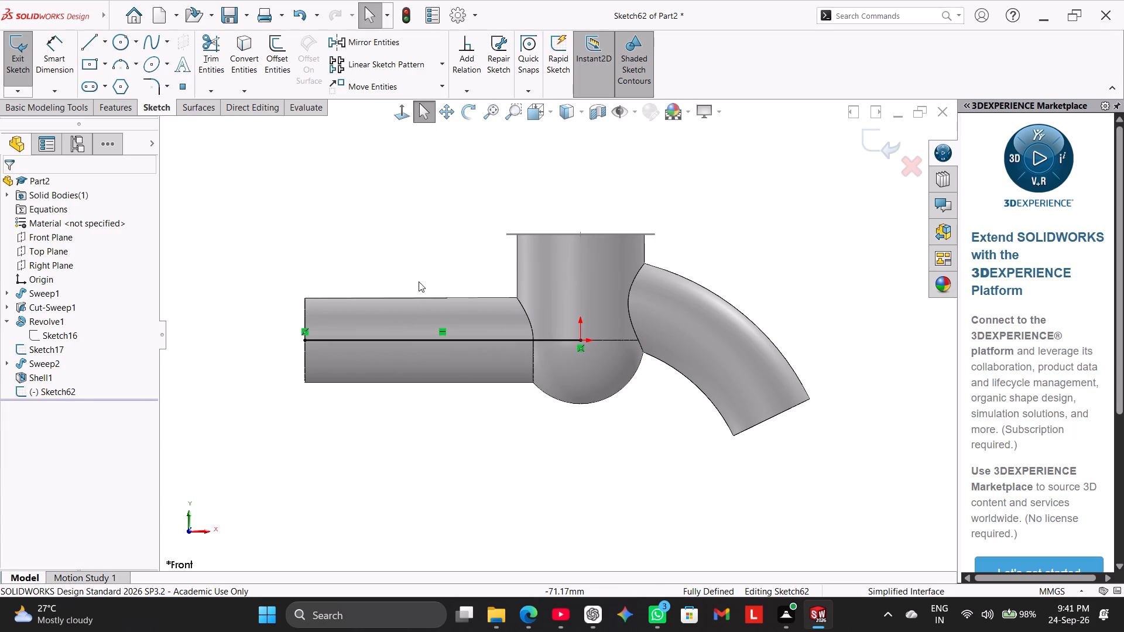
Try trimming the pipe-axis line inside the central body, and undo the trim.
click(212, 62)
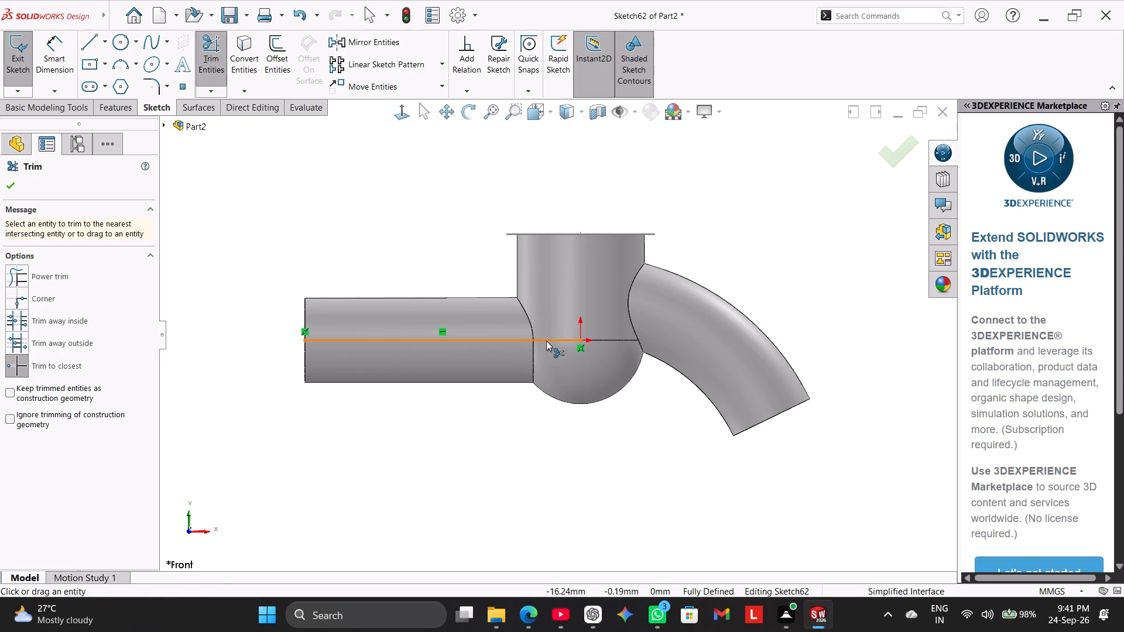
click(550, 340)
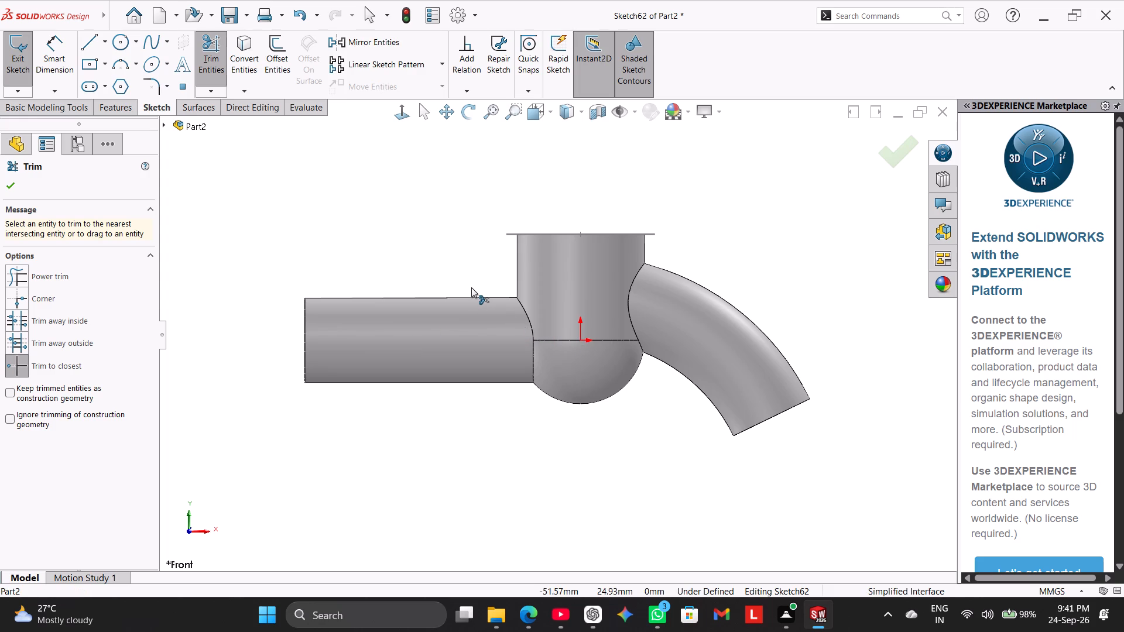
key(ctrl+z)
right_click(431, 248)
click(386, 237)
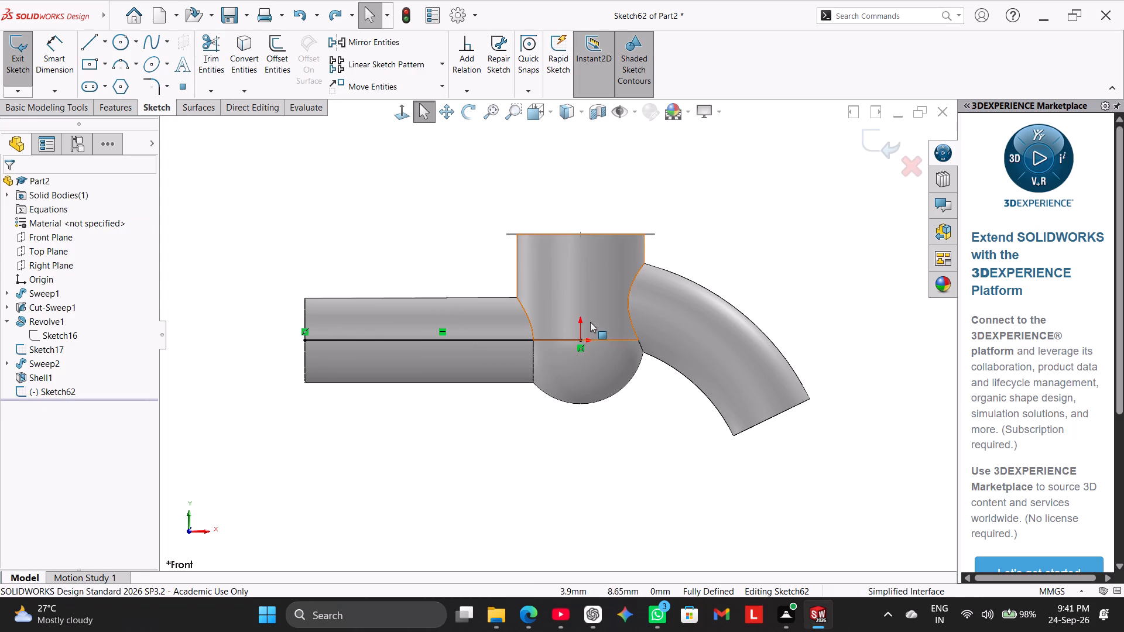
Delete the line's coincident relation at the origin and move that endpoint to the central body's wall, making the line about 108 mm long.
right_click(582, 349)
click(617, 489)
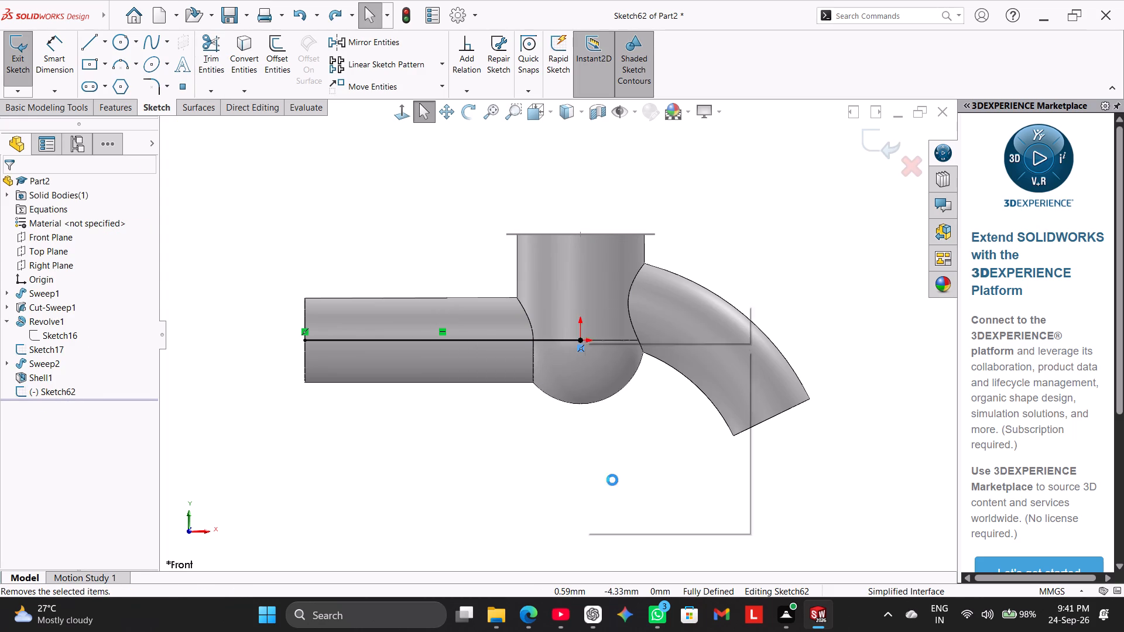
drag(580, 339, 537, 341)
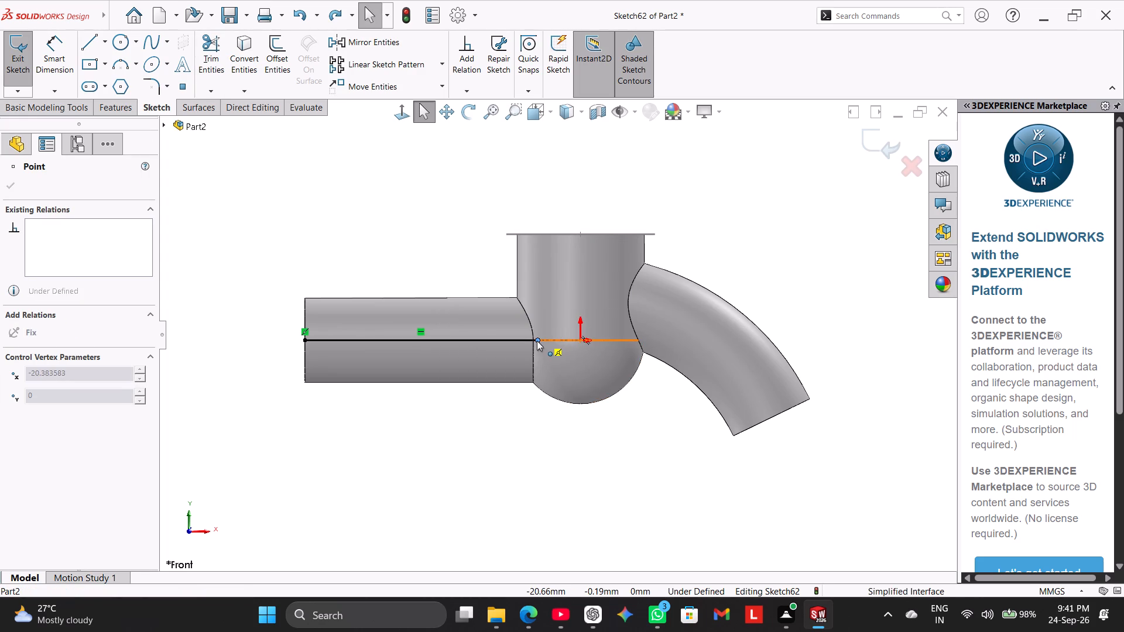
drag(537, 341, 533, 341)
click(404, 204)
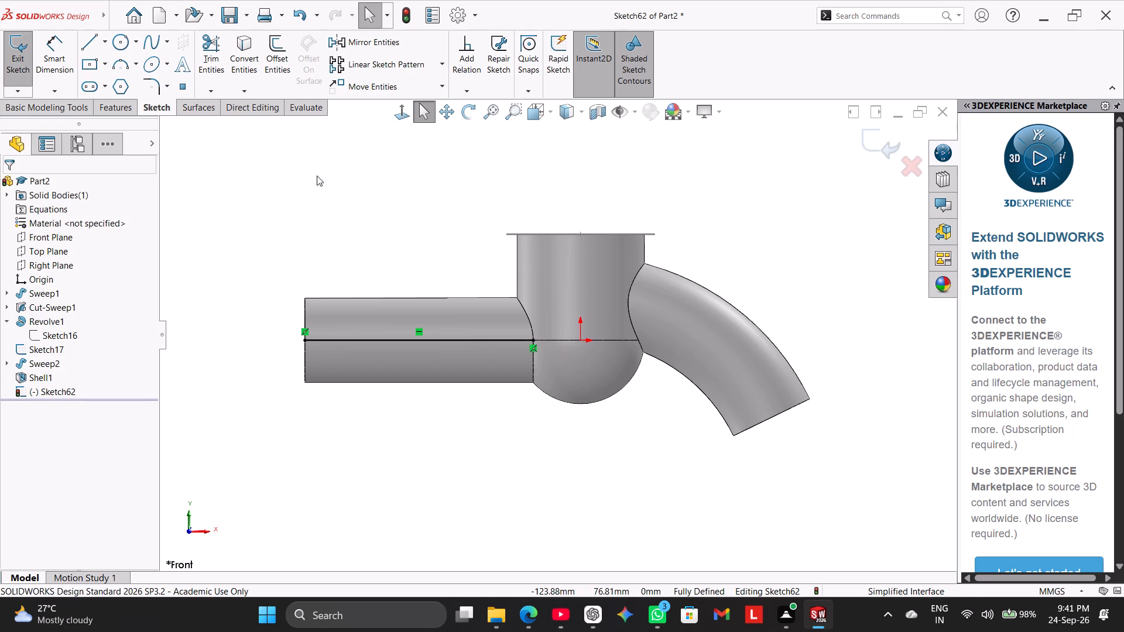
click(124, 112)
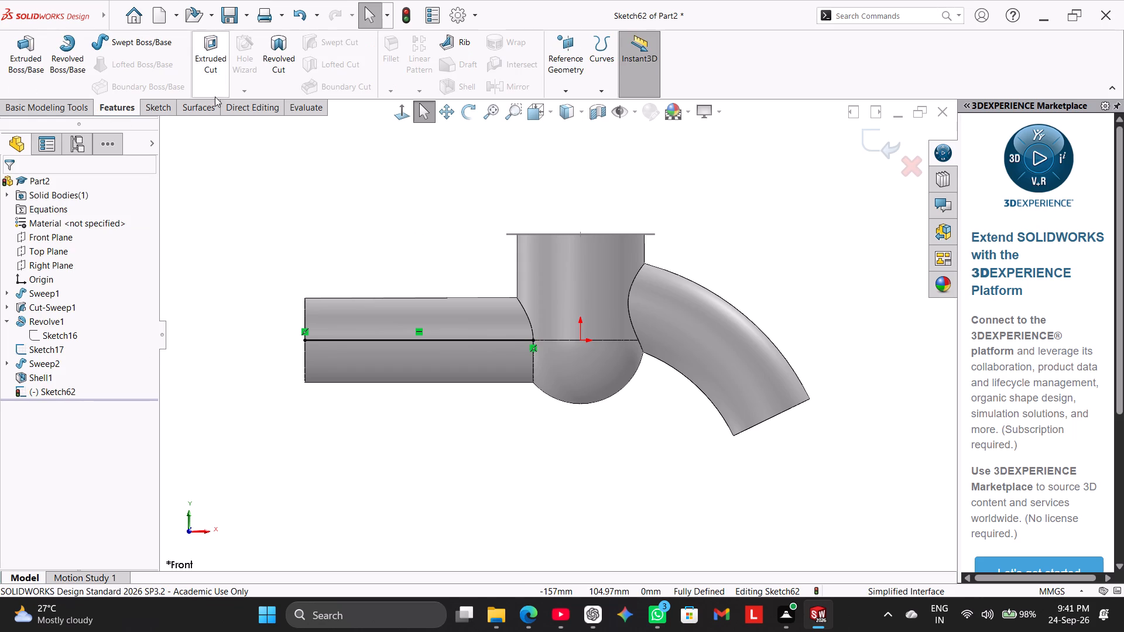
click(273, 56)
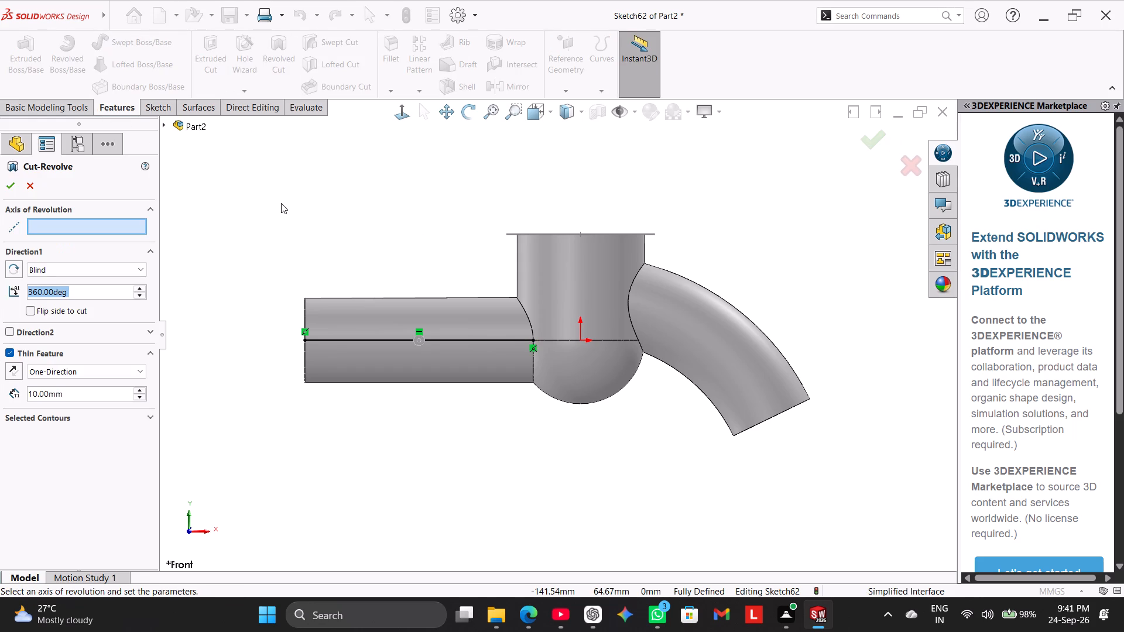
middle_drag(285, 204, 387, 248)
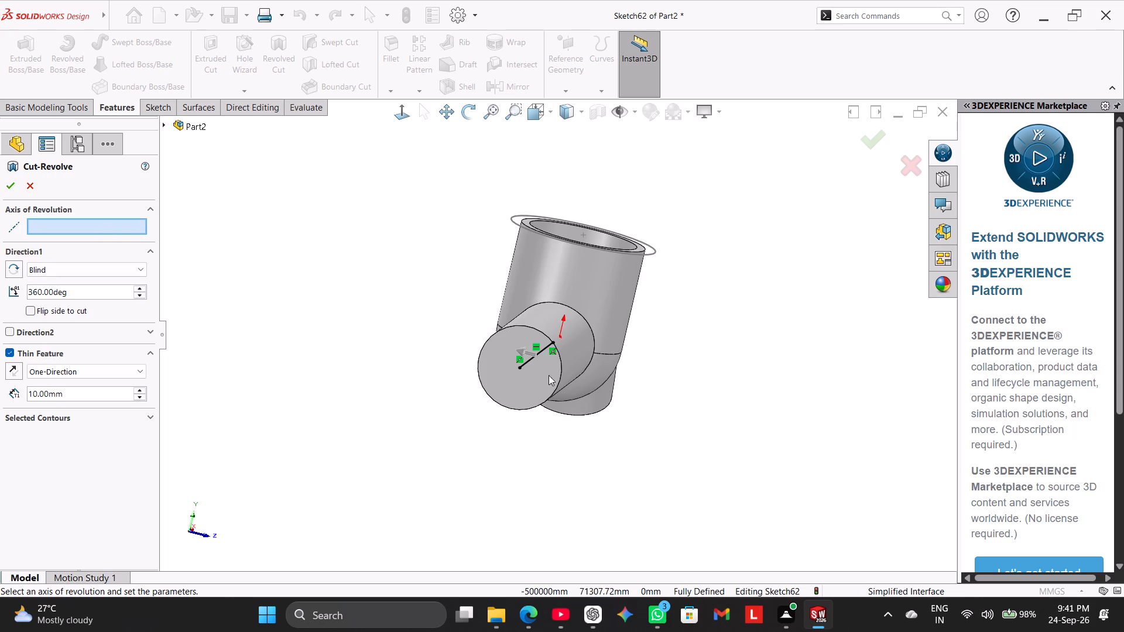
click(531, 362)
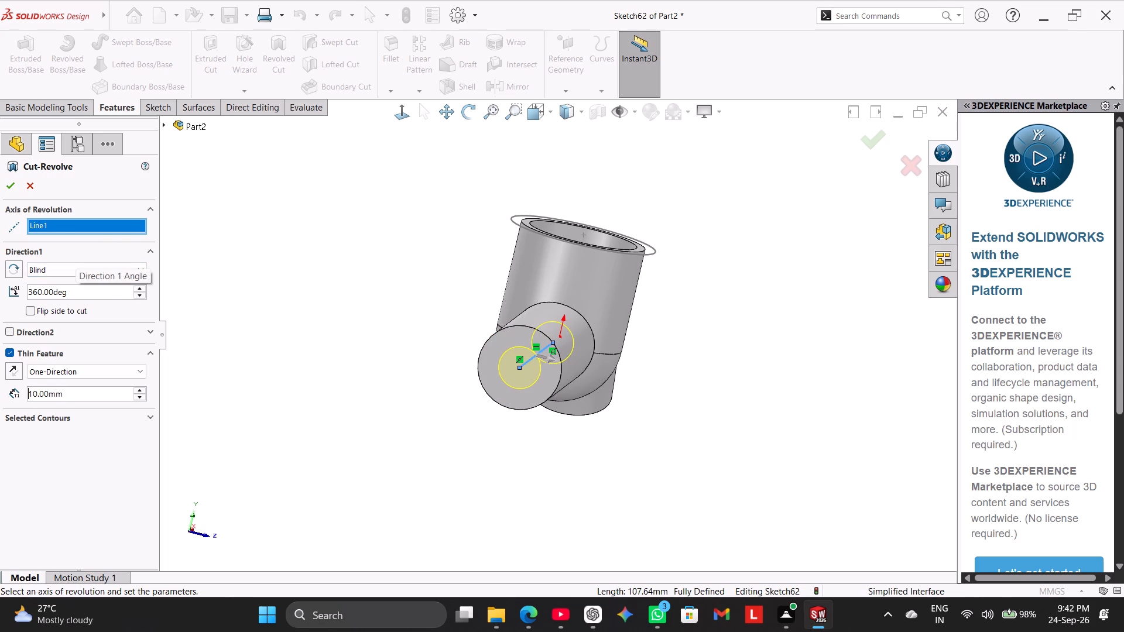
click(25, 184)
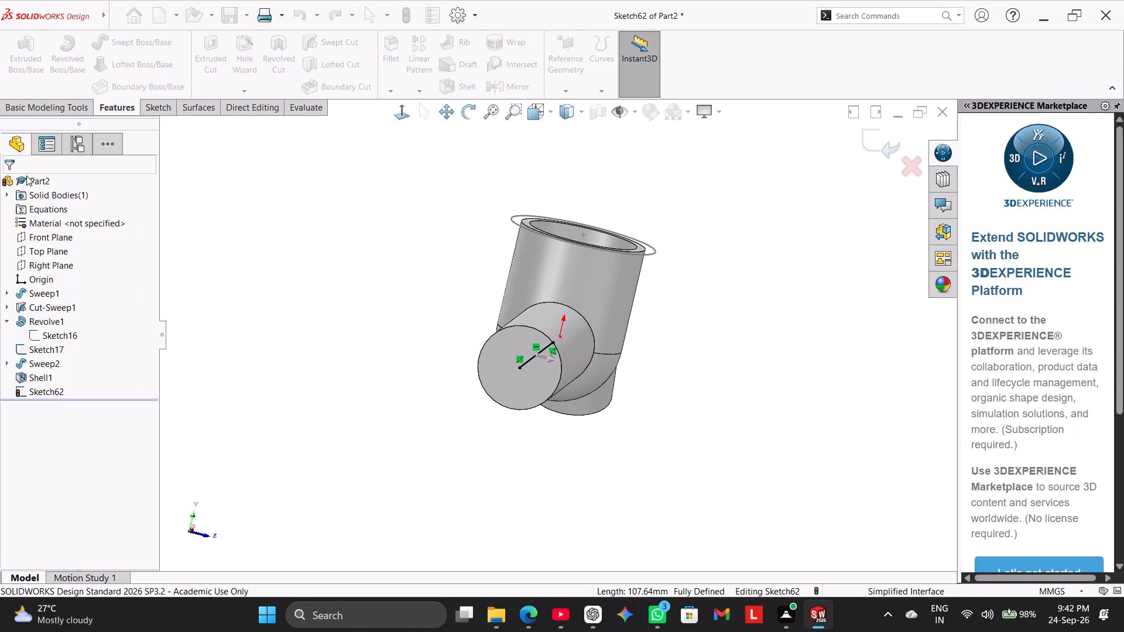
Exit the sketch and make a swept cut with a 32 mm circular profile along the straight pipe's axis line.
click(324, 45)
click(161, 105)
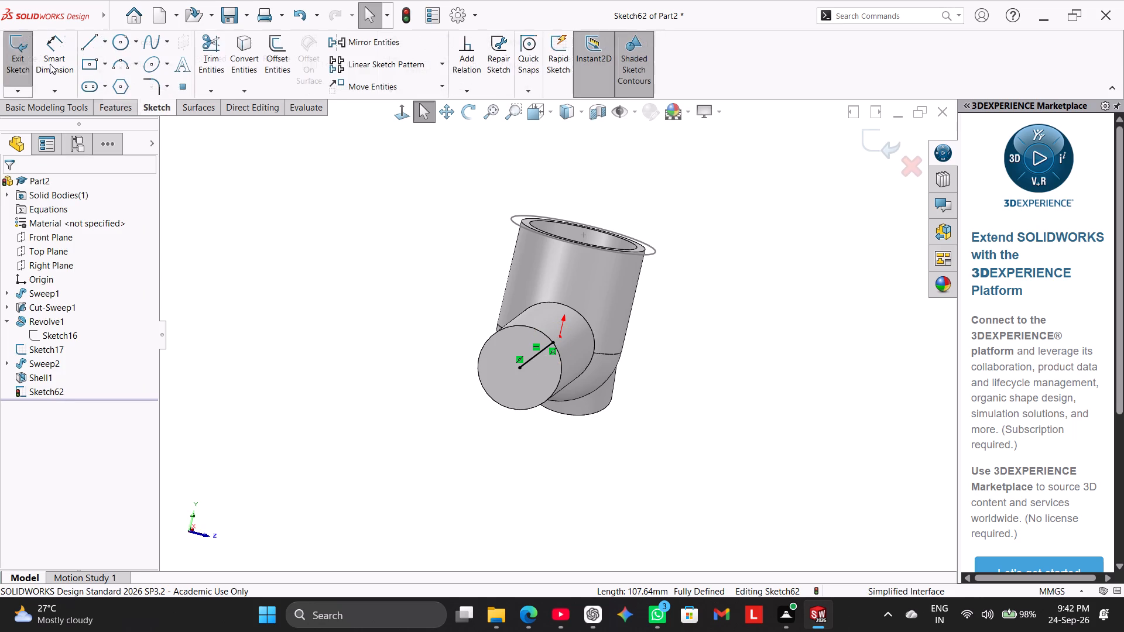
click(15, 45)
click(125, 106)
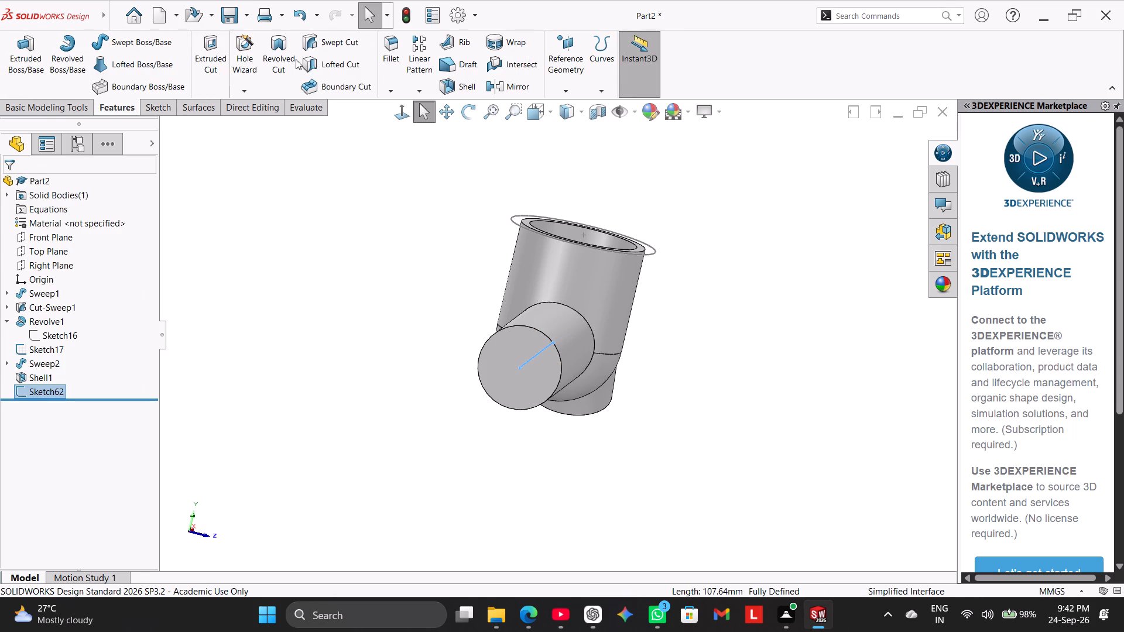
click(341, 43)
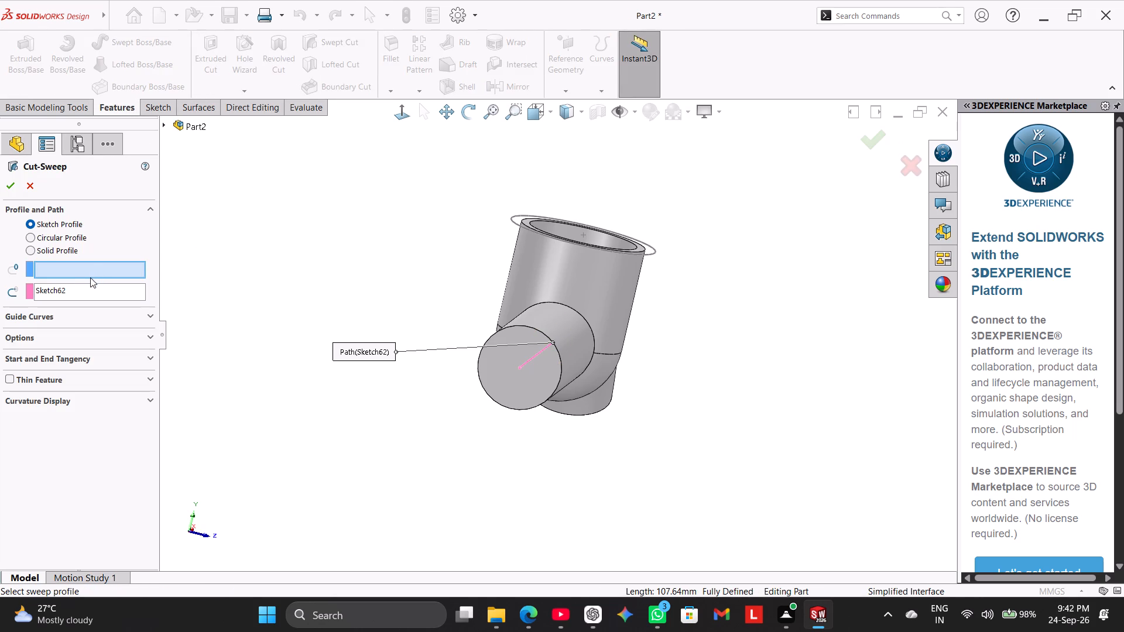
click(56, 238)
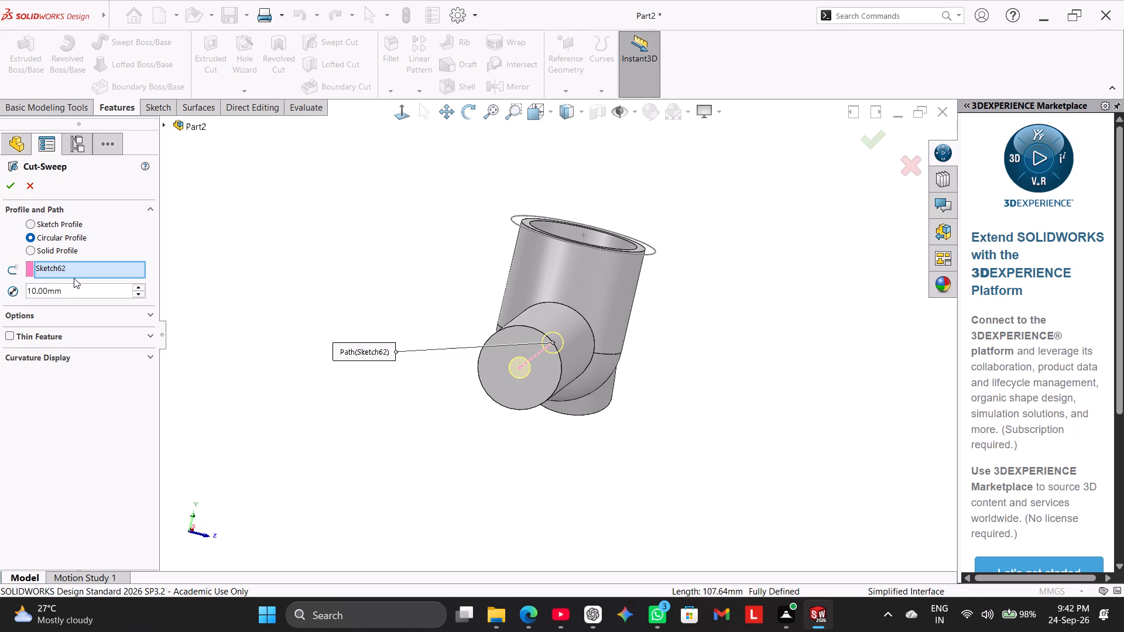
double_click(71, 289)
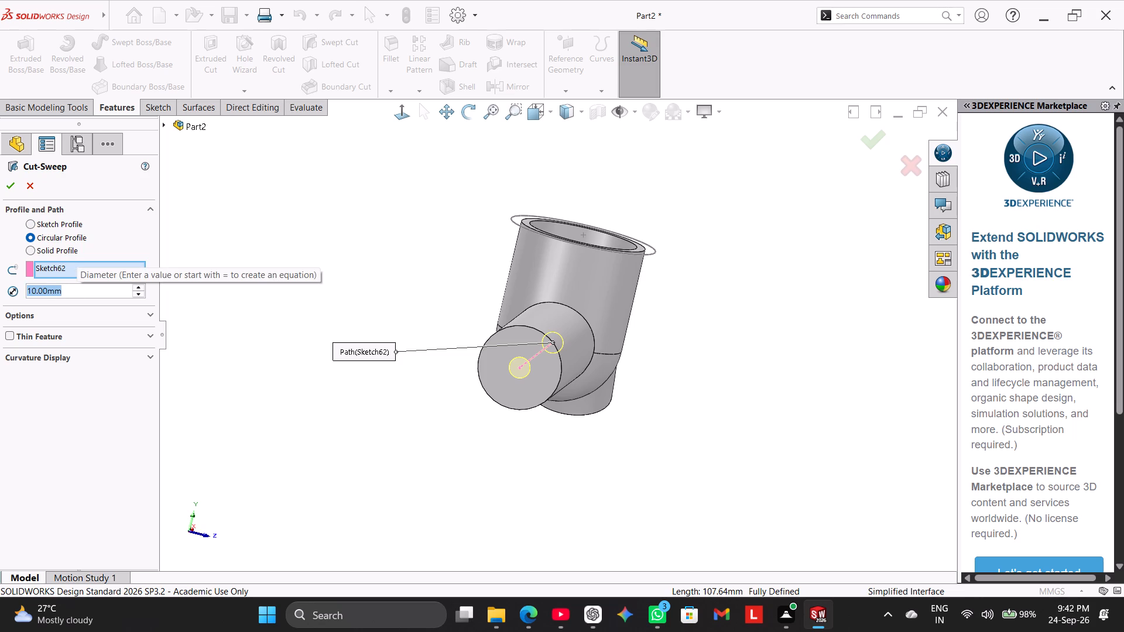
text(32)
key(Return)
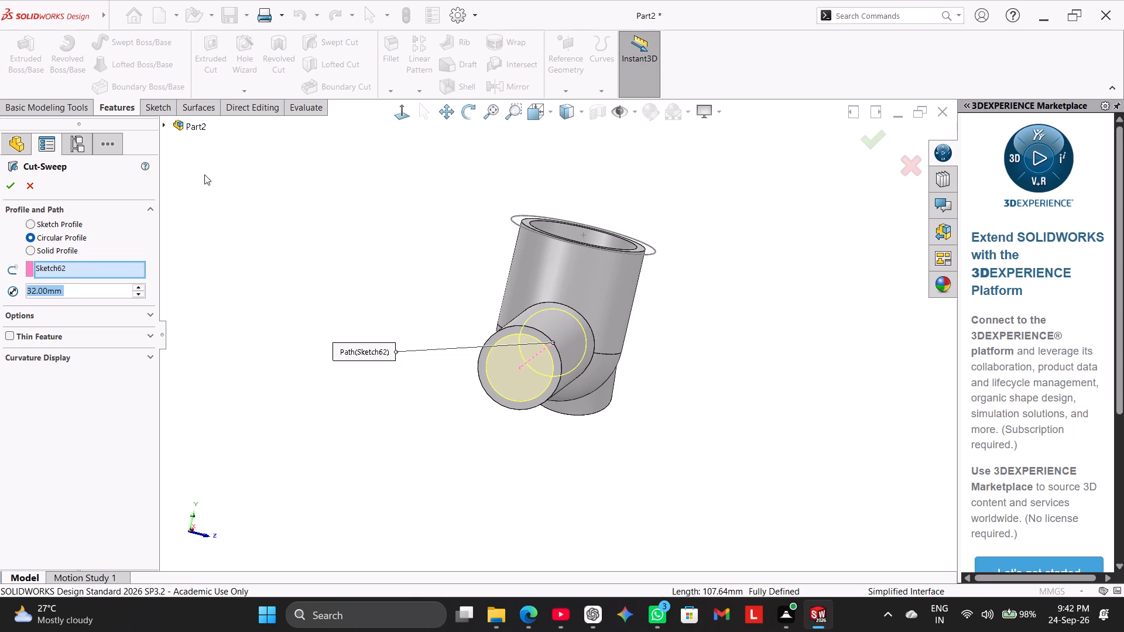
click(15, 187)
click(234, 263)
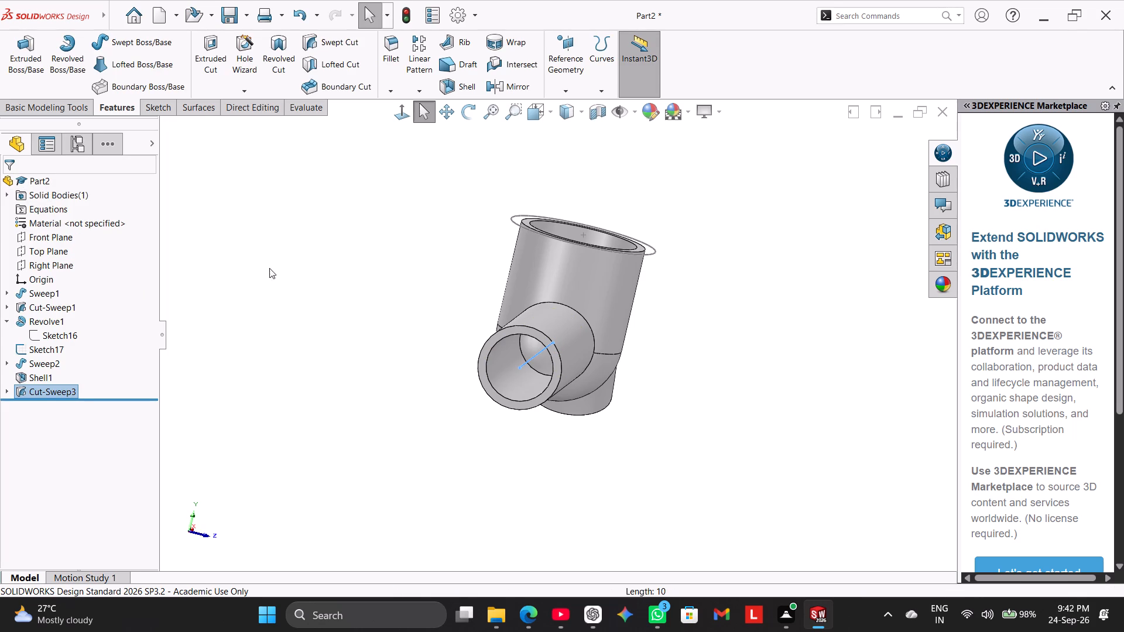
Examine the straight pipe's new swept cut from several angles and review the existing features and their sketches.
middle_drag(311, 280, 296, 255)
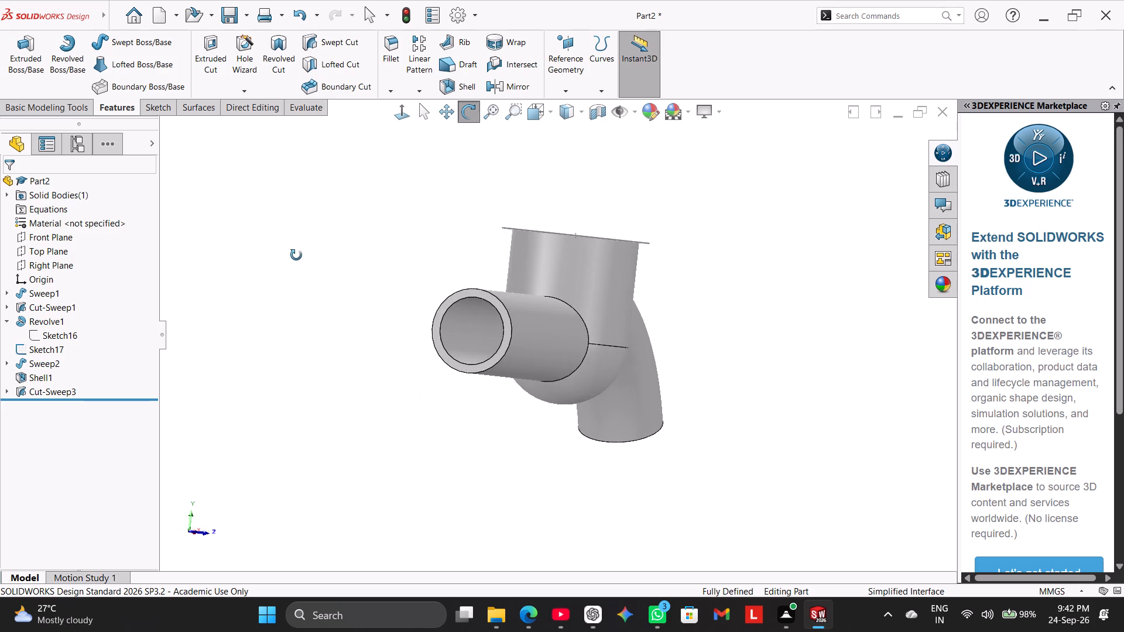
middle_drag(296, 255, 203, 302)
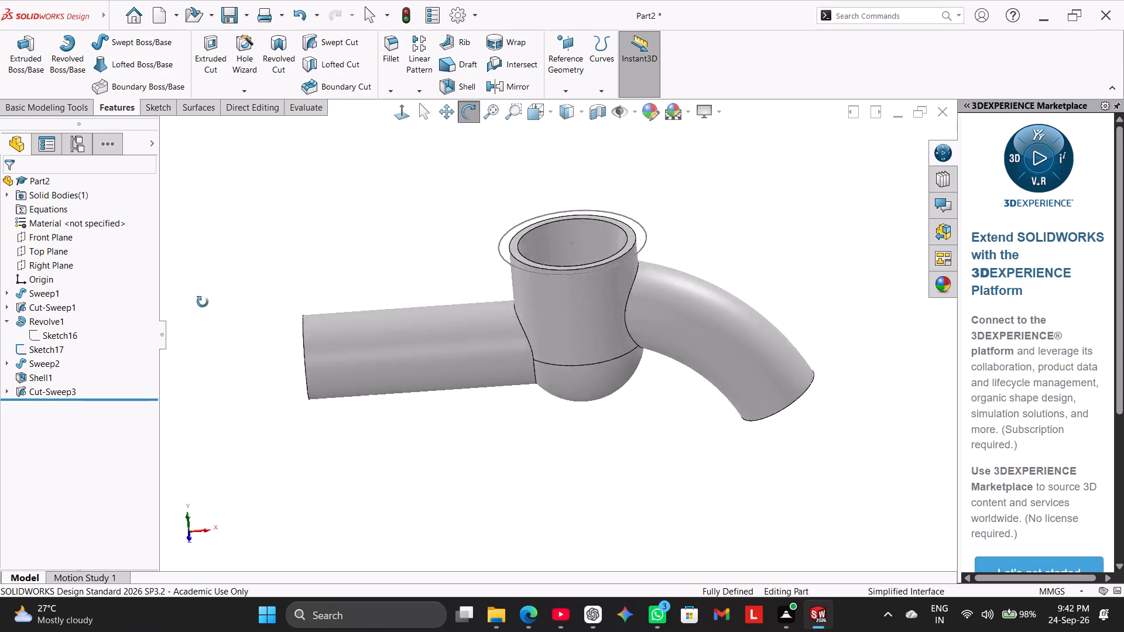
middle_drag(203, 302, 176, 253)
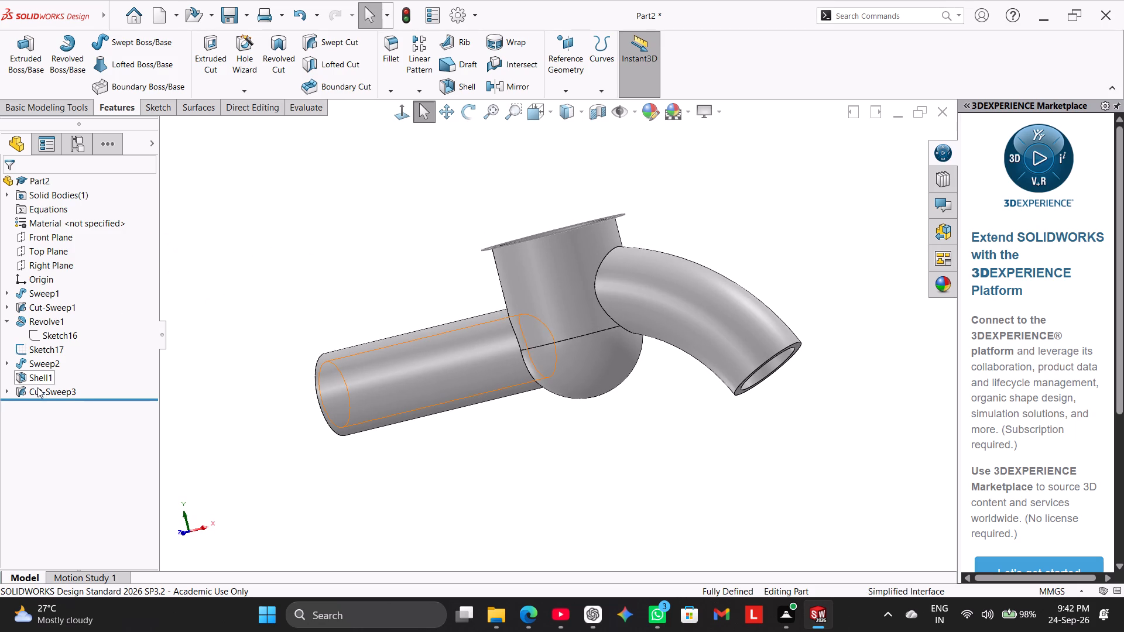
click(37, 389)
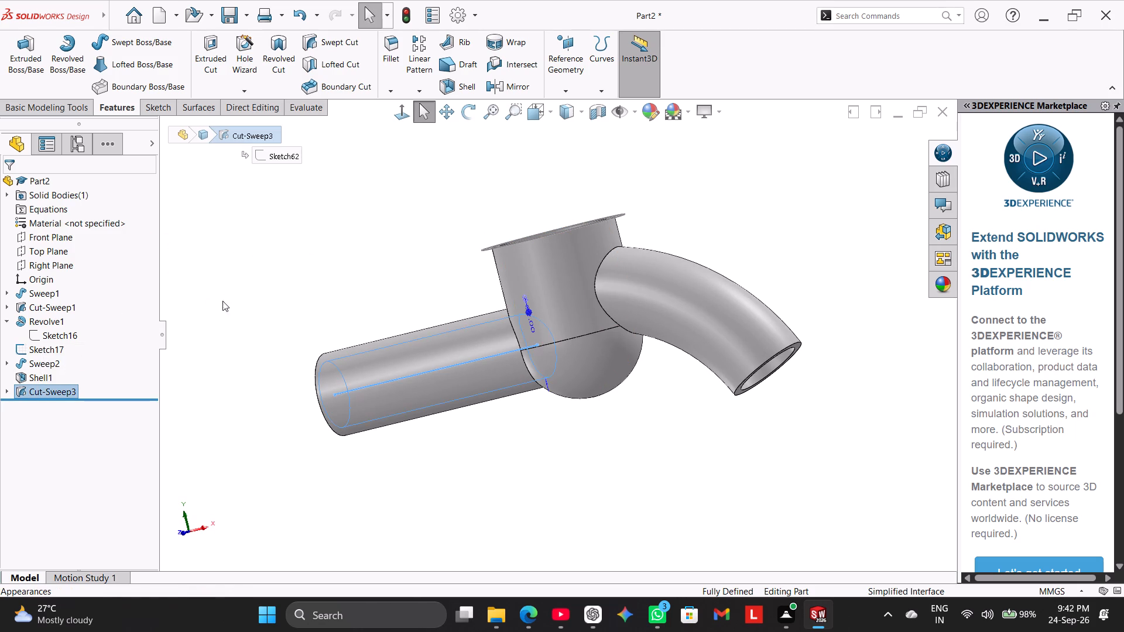
click(222, 301)
click(6, 362)
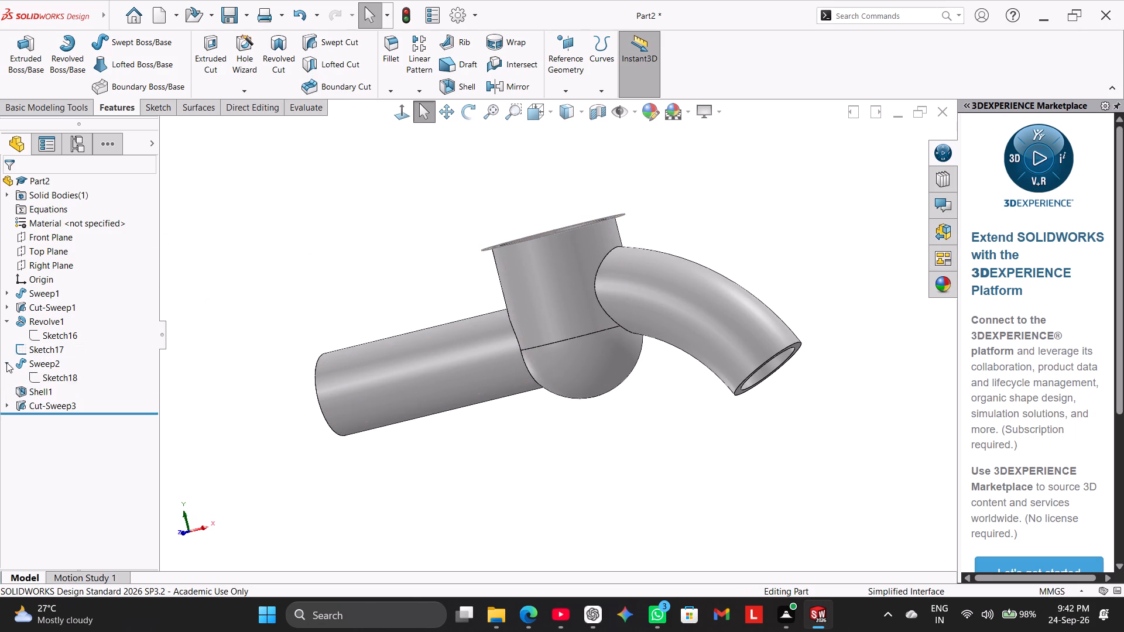
click(6, 362)
click(7, 321)
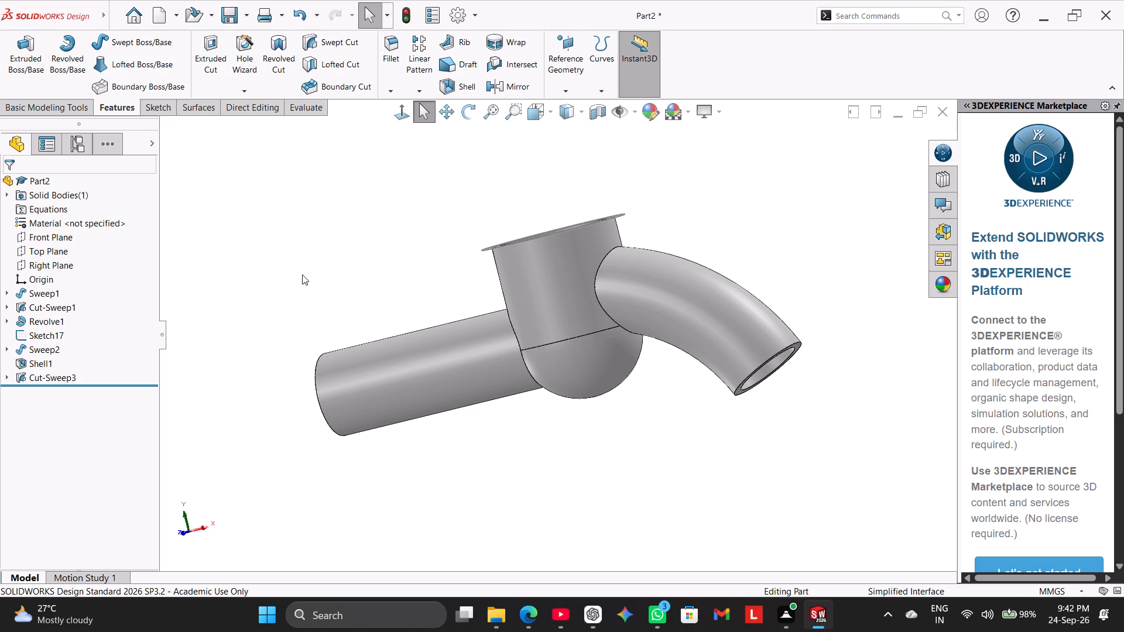
middle_drag(316, 284, 329, 331)
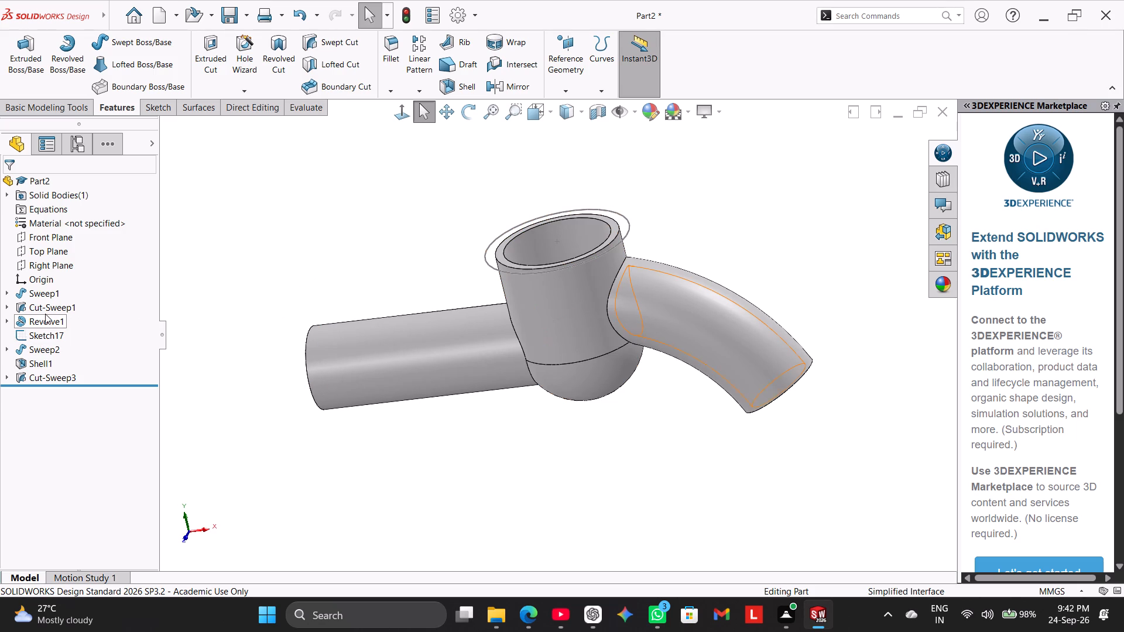
Open the path sketch of Cut-Sweep1 for inspection and exit it without editing.
click(5, 309)
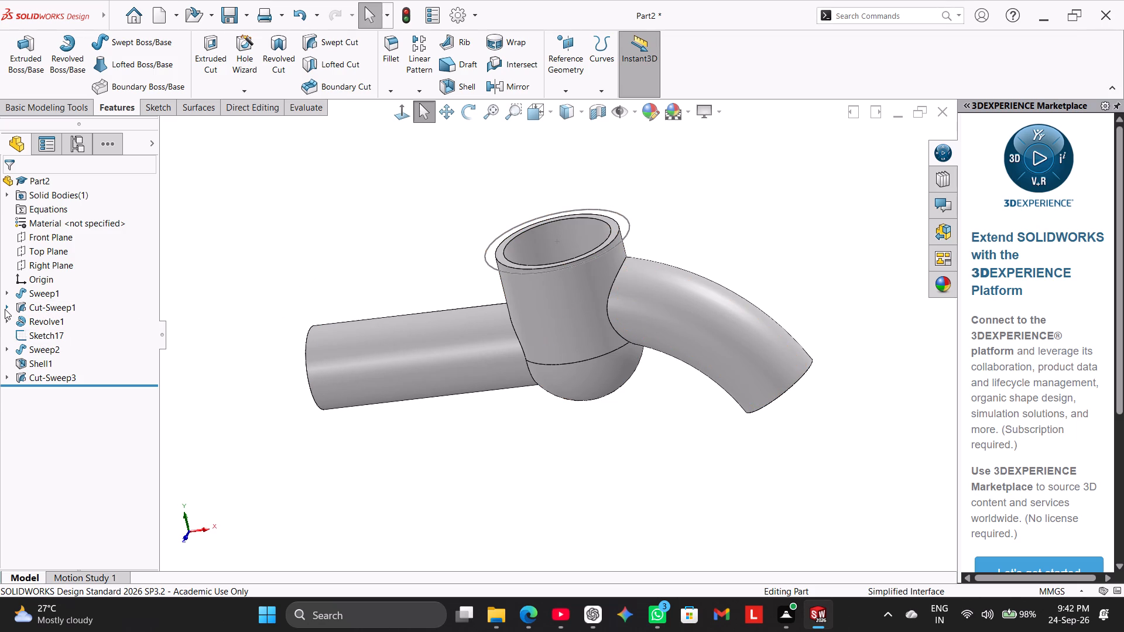
click(29, 316)
click(44, 321)
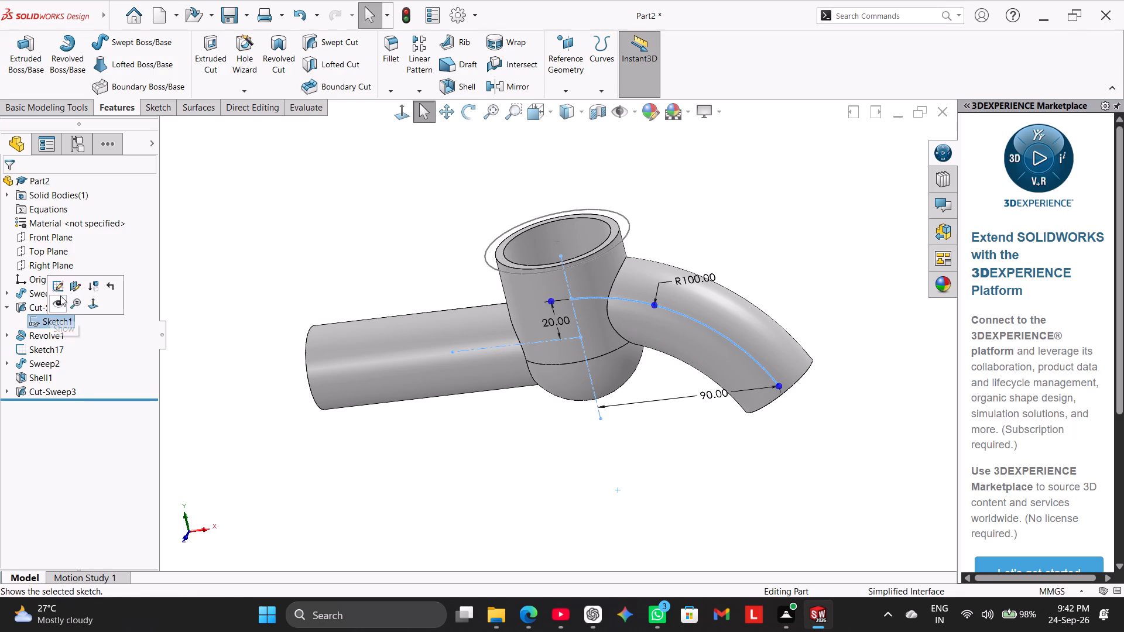
click(61, 284)
click(283, 258)
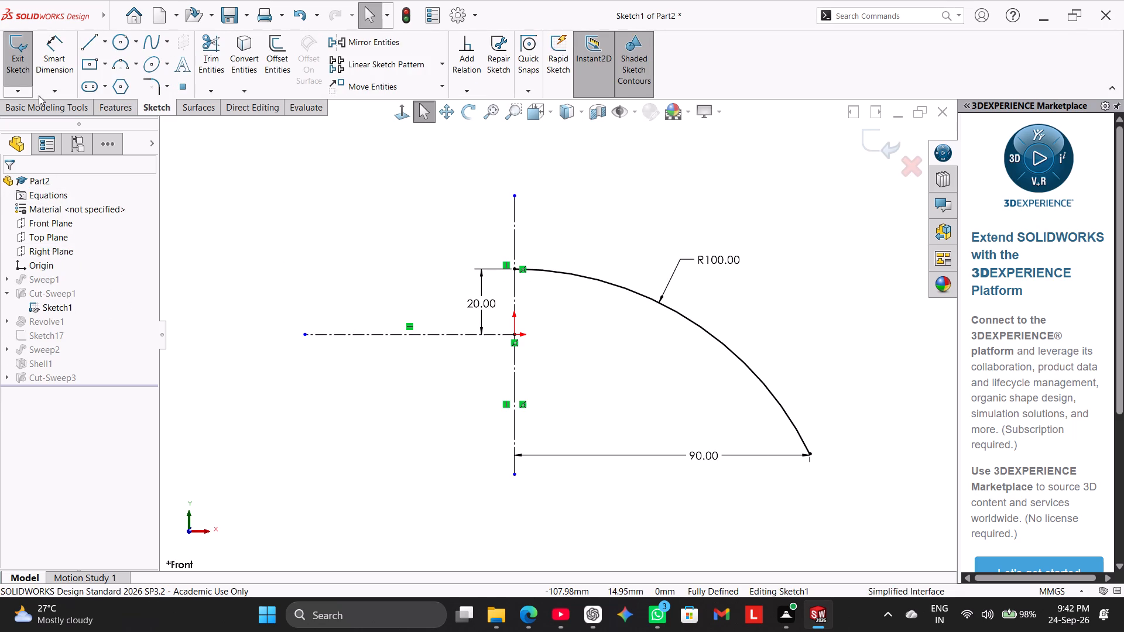
click(12, 55)
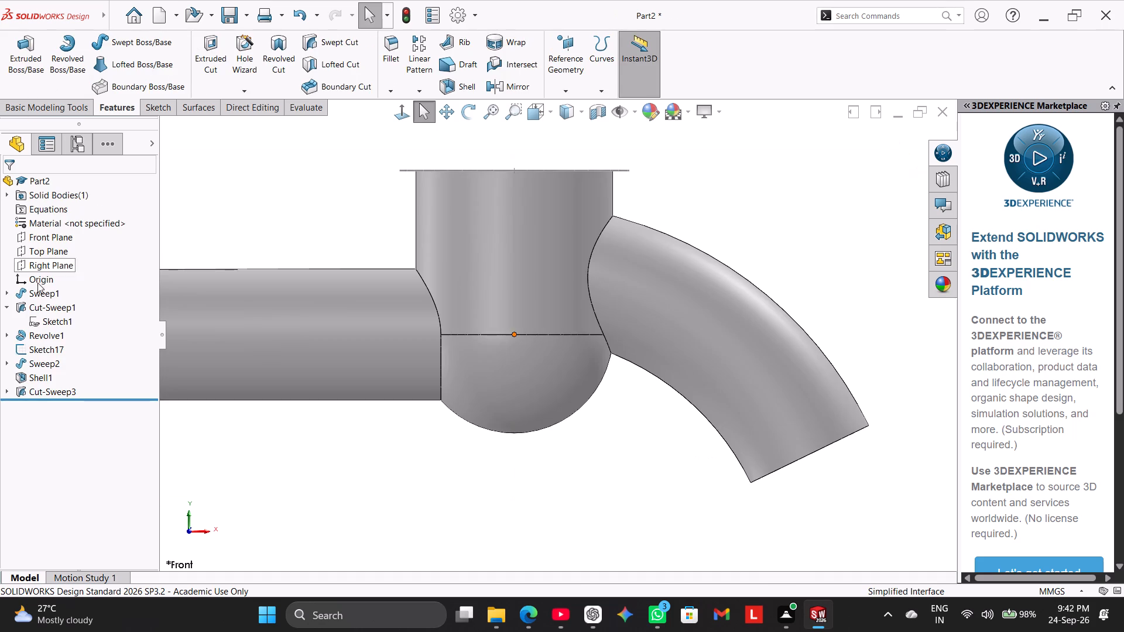
Delete the Cut-Sweep1 feature that hollows the curved pipe.
right_click(49, 310)
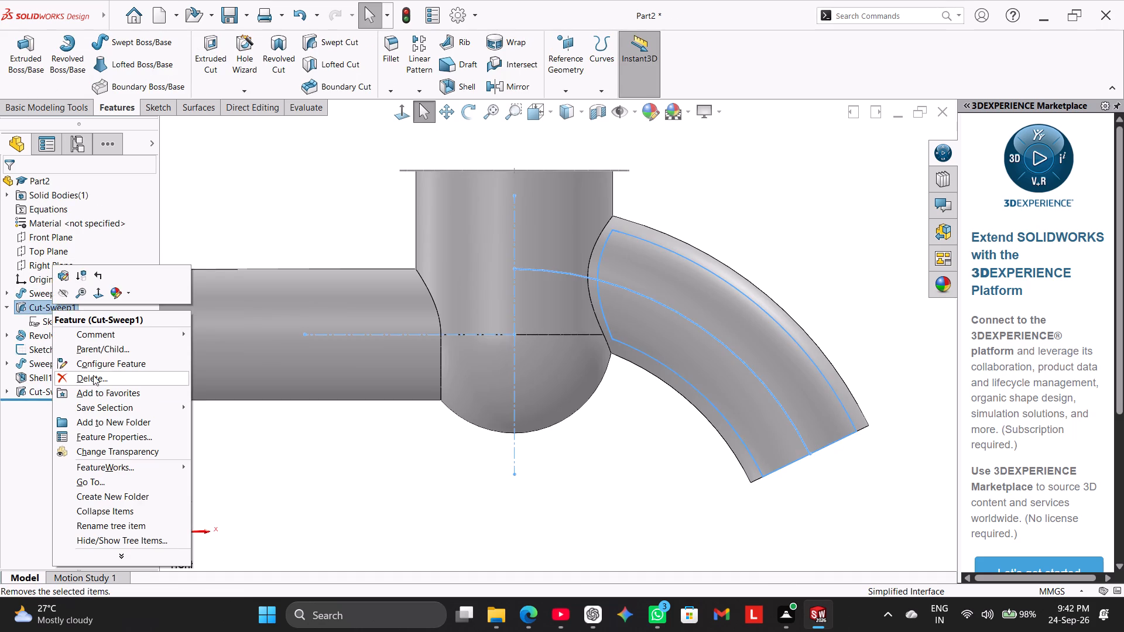
click(93, 375)
click(654, 221)
click(349, 219)
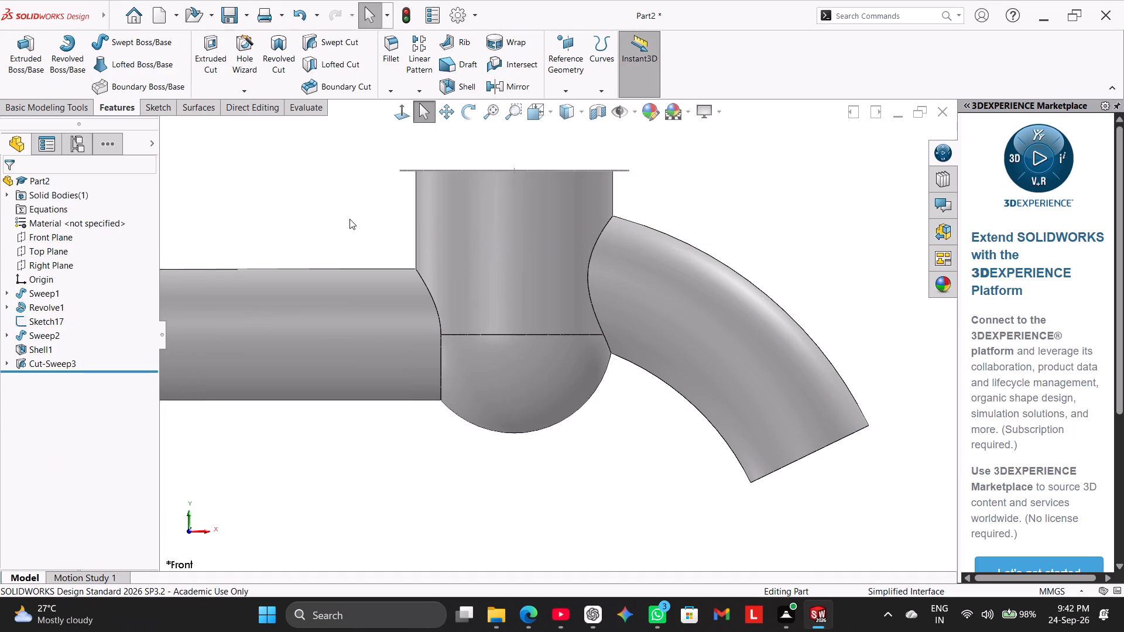
Show Sketch1, the path sketch of the curved pipe's Sweep1 feature.
click(42, 293)
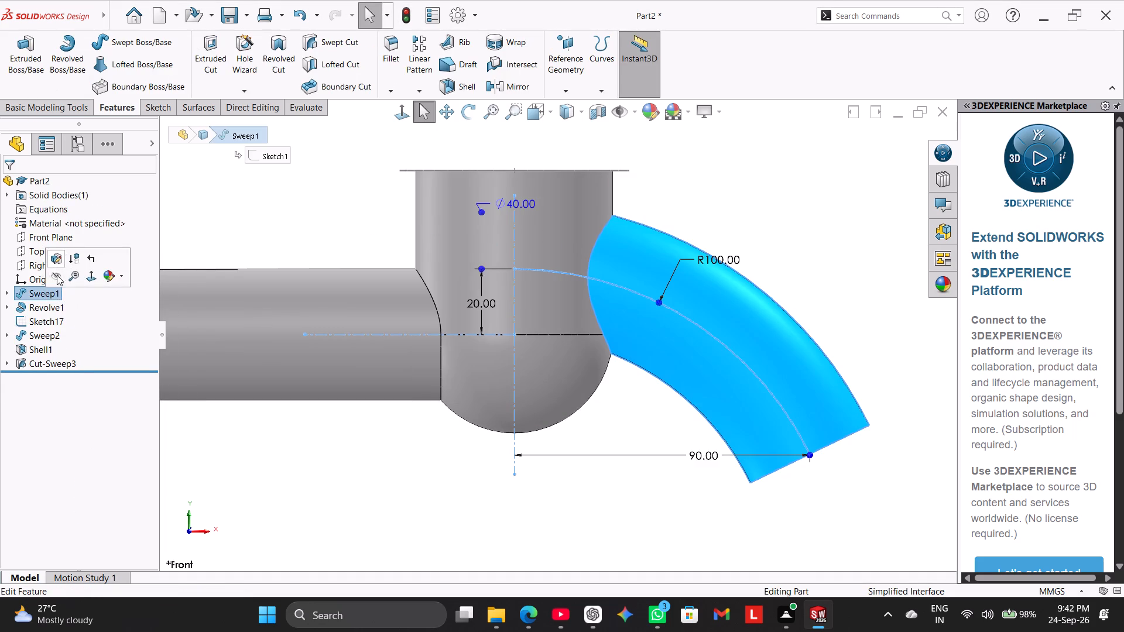
click(9, 290)
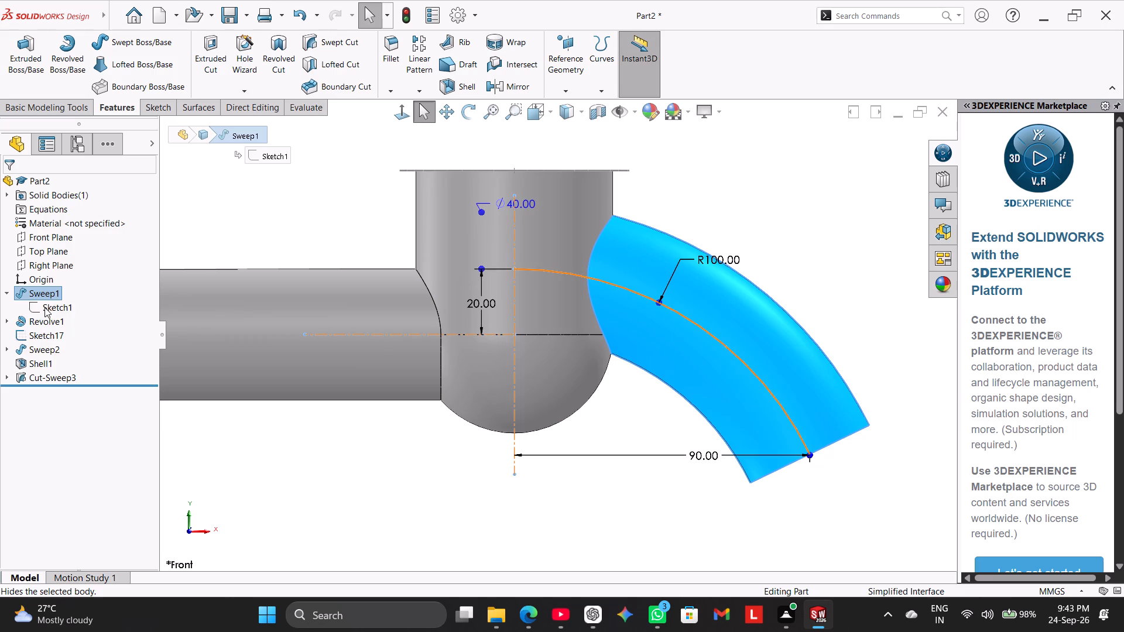
click(44, 307)
click(61, 287)
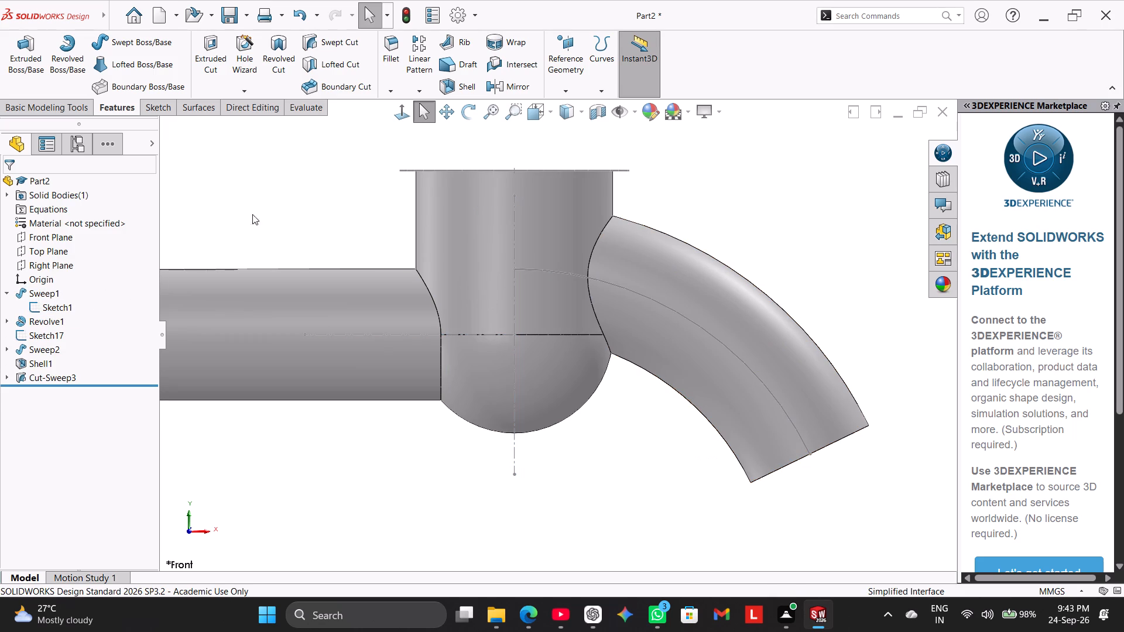
click(267, 188)
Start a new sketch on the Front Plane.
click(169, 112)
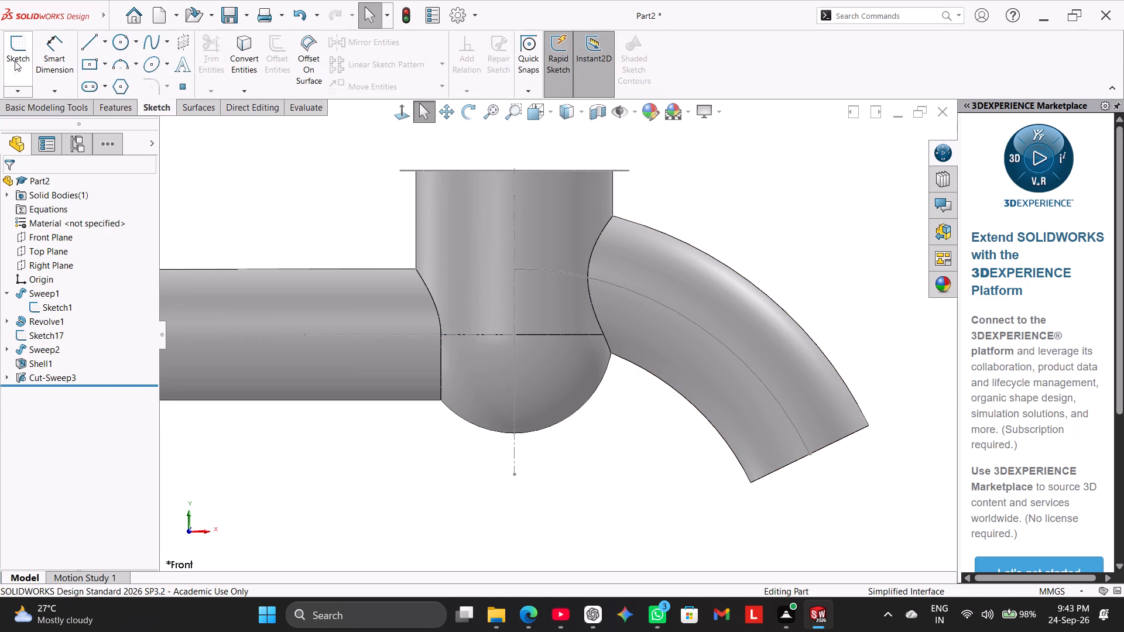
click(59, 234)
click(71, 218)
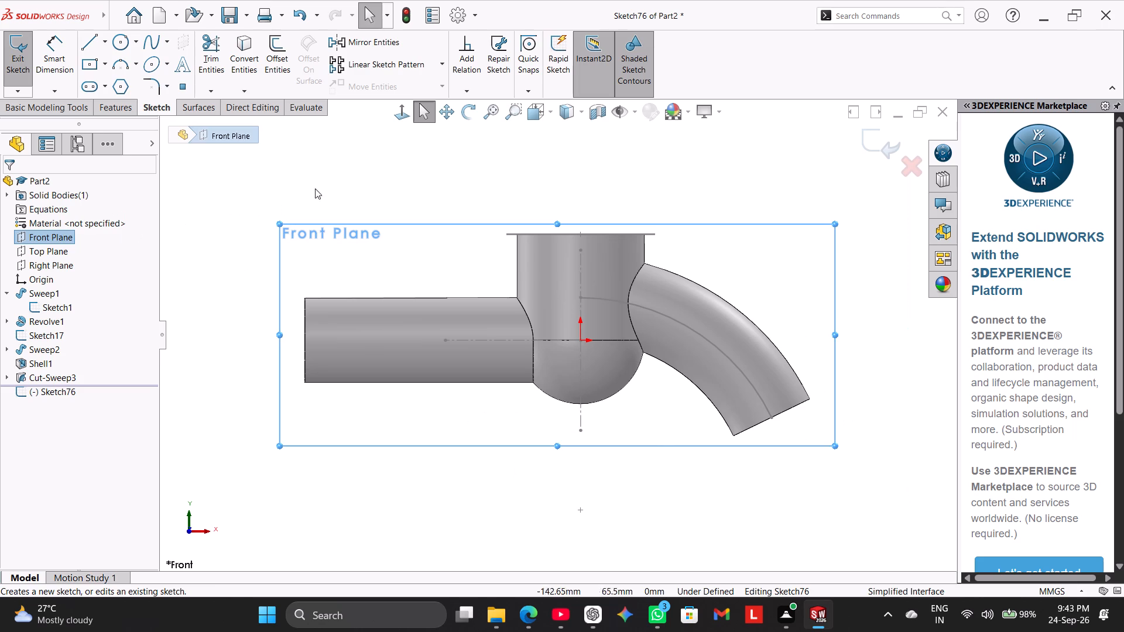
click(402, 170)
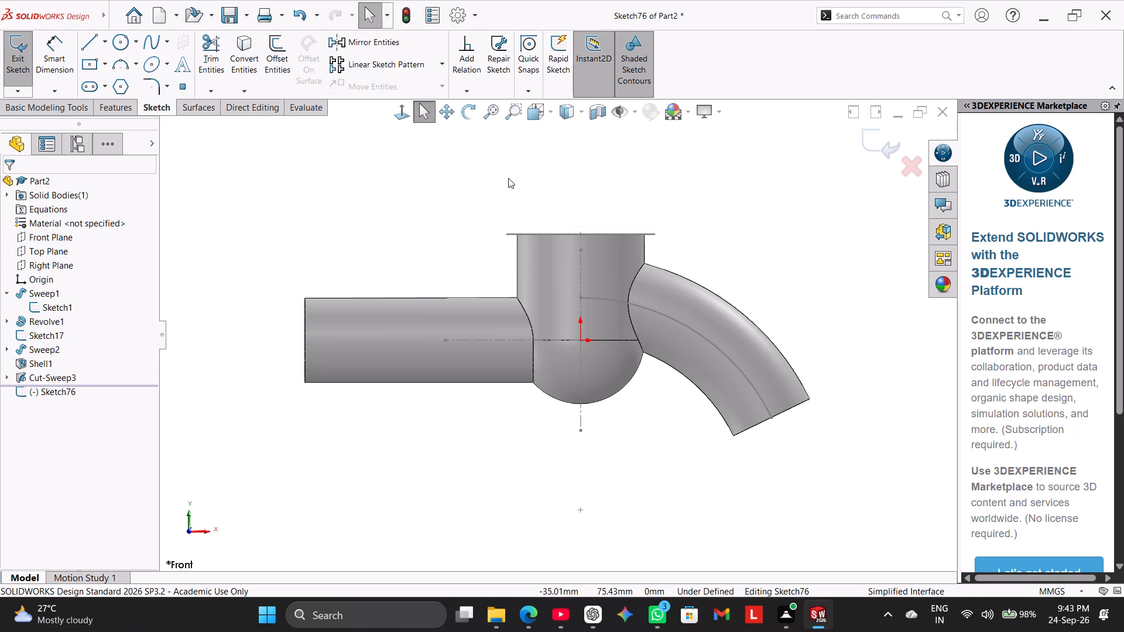
Examine the fitting's interior from several angles and in a Front Plane section preview, then dismiss the section.
middle_drag(516, 172, 560, 316)
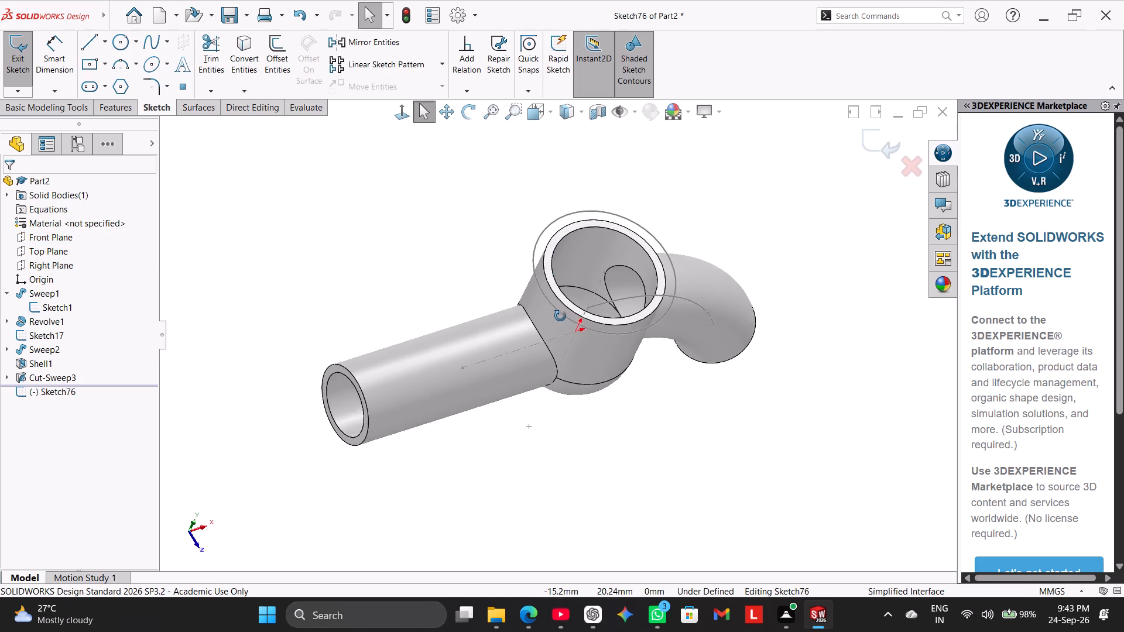
middle_drag(560, 316, 510, 371)
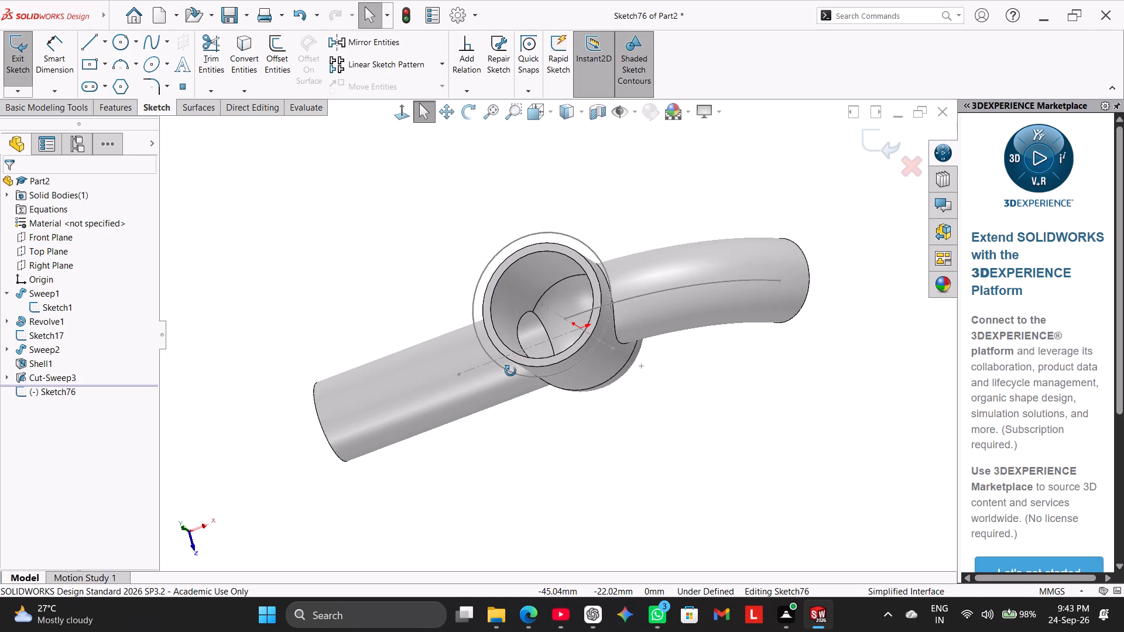
middle_drag(510, 371, 523, 308)
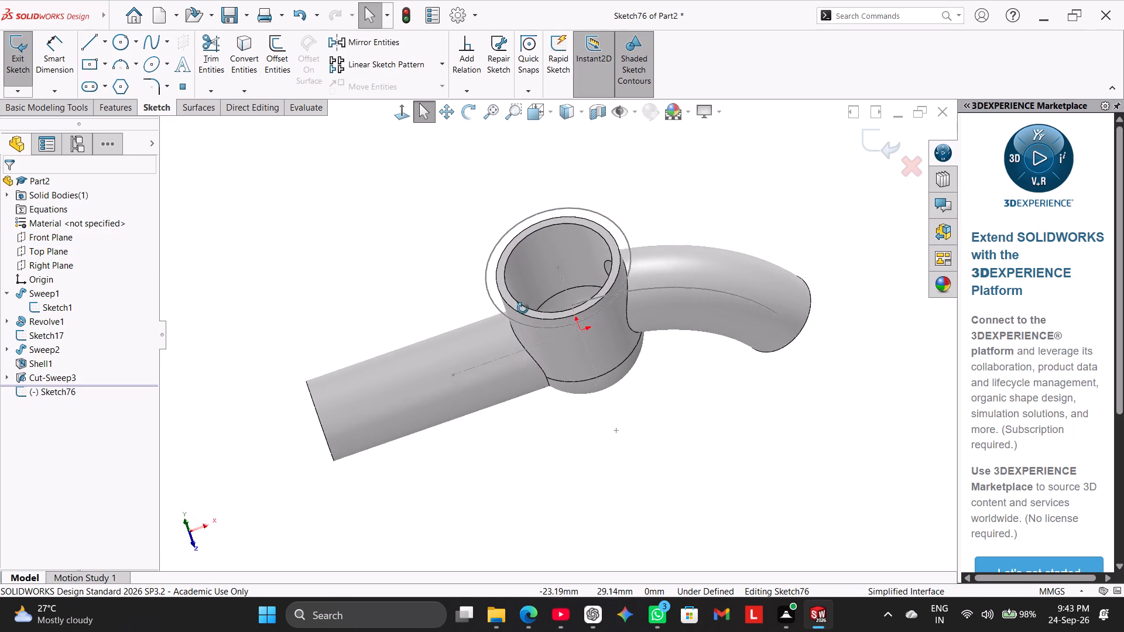
middle_drag(523, 308, 456, 225)
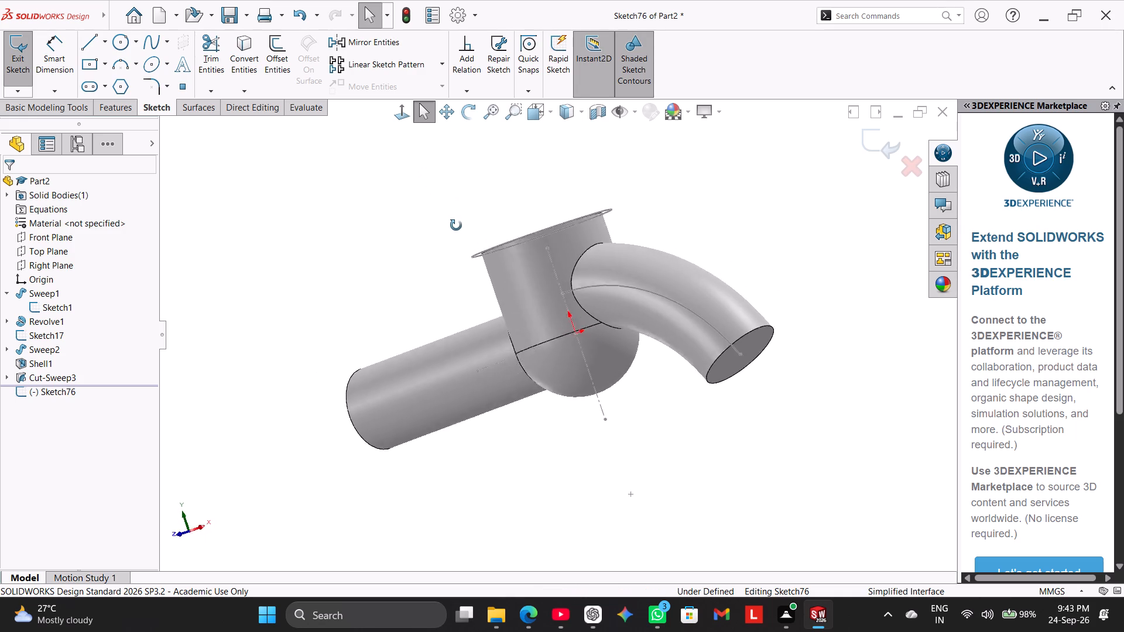
middle_drag(456, 225, 481, 293)
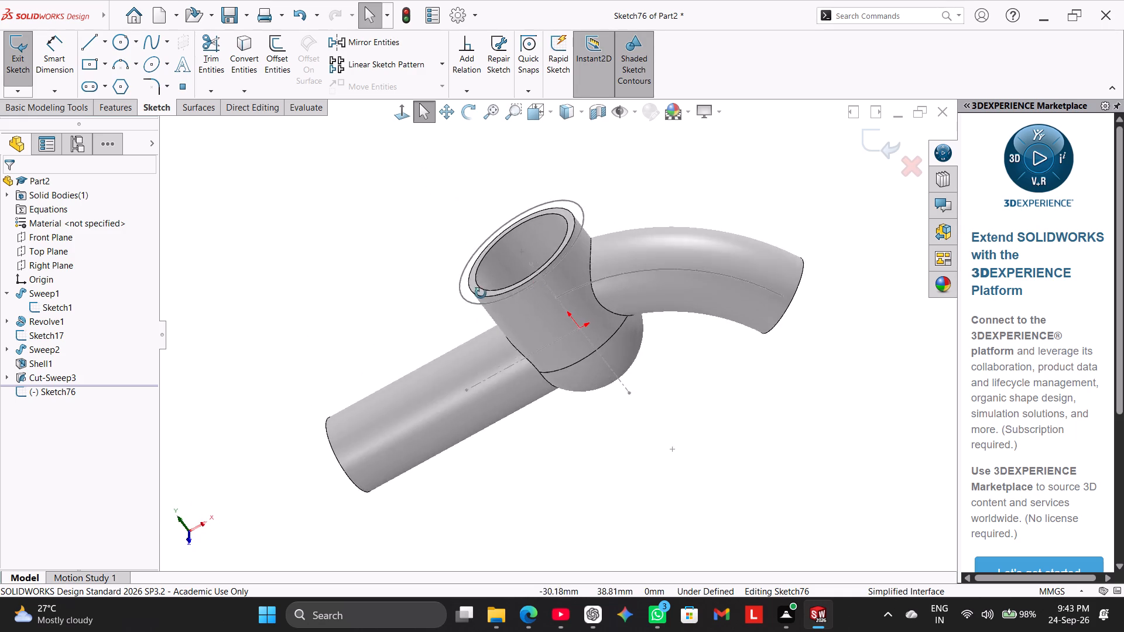
middle_drag(481, 293, 549, 382)
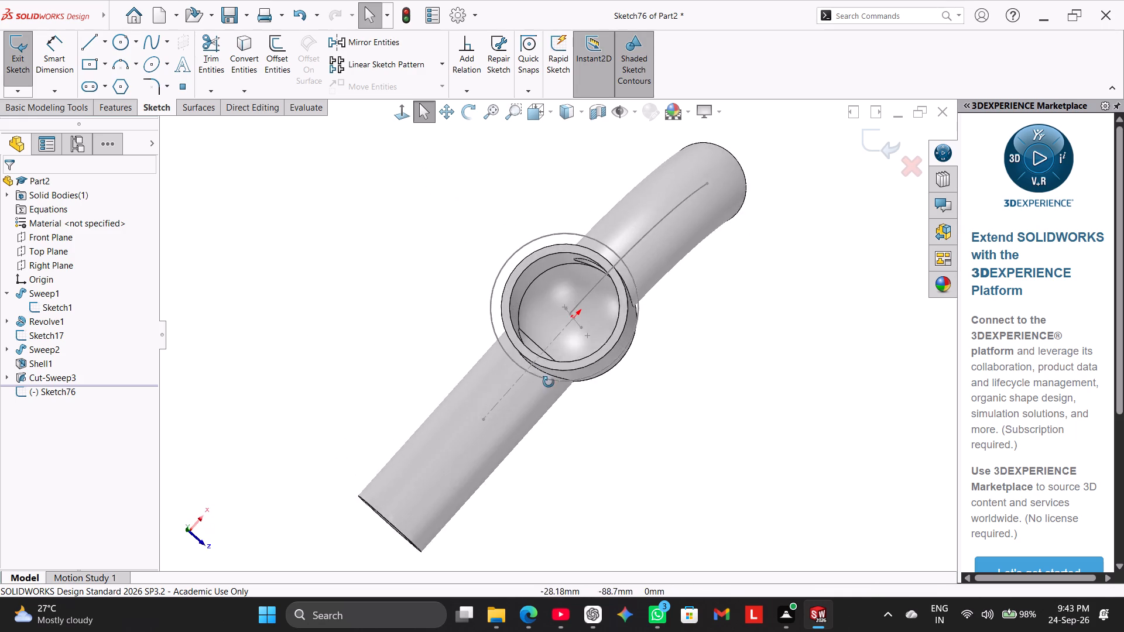
middle_drag(549, 382, 520, 315)
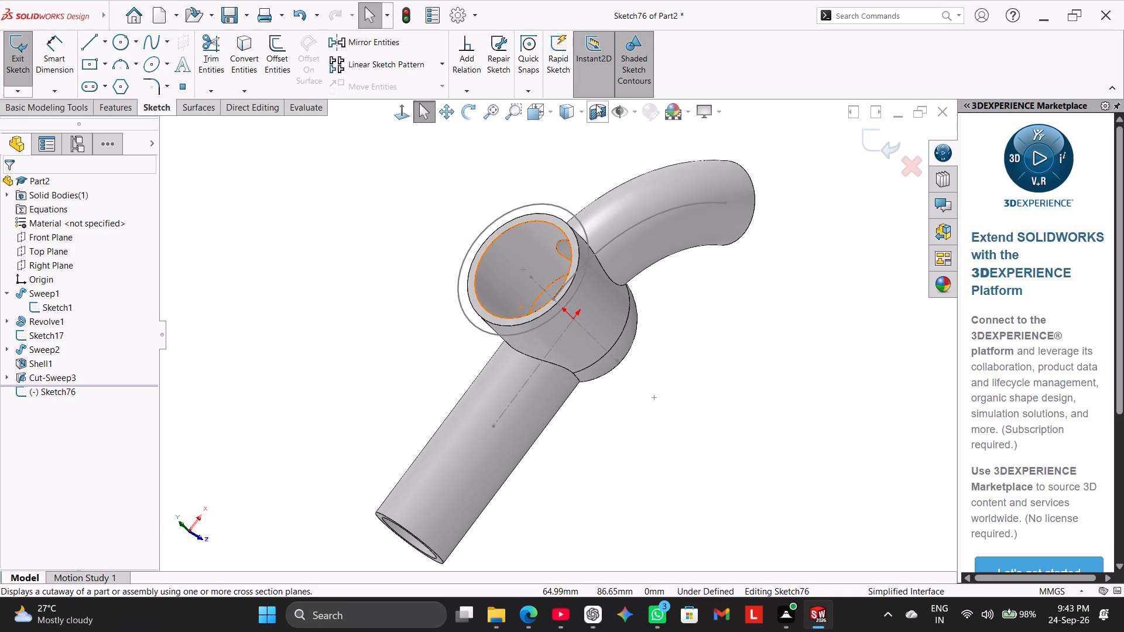
click(596, 104)
click(399, 107)
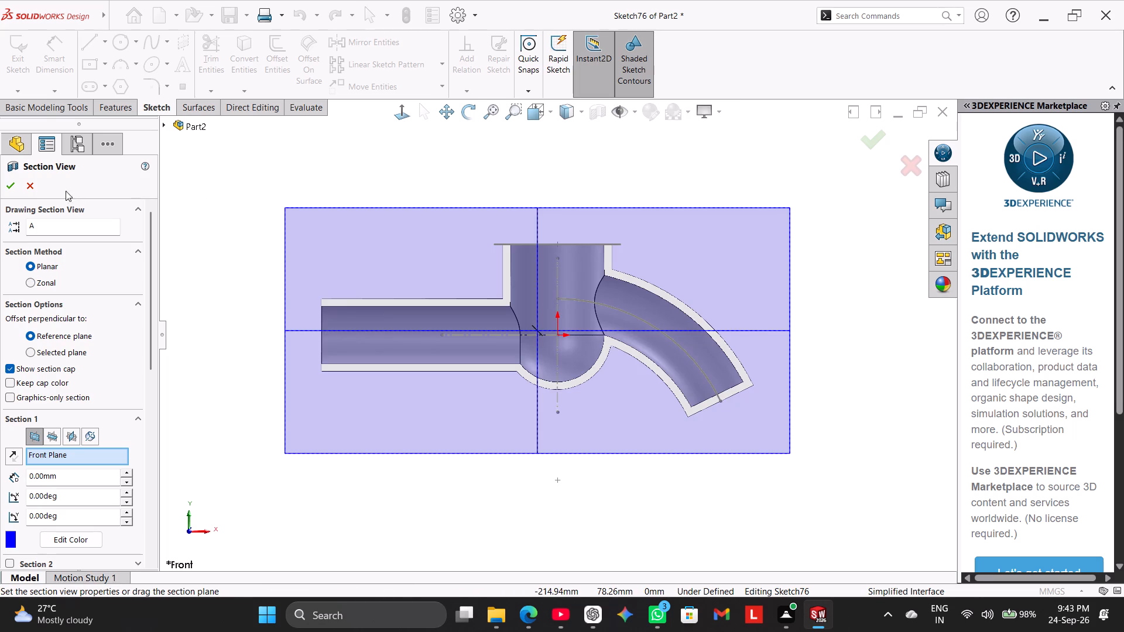
click(28, 181)
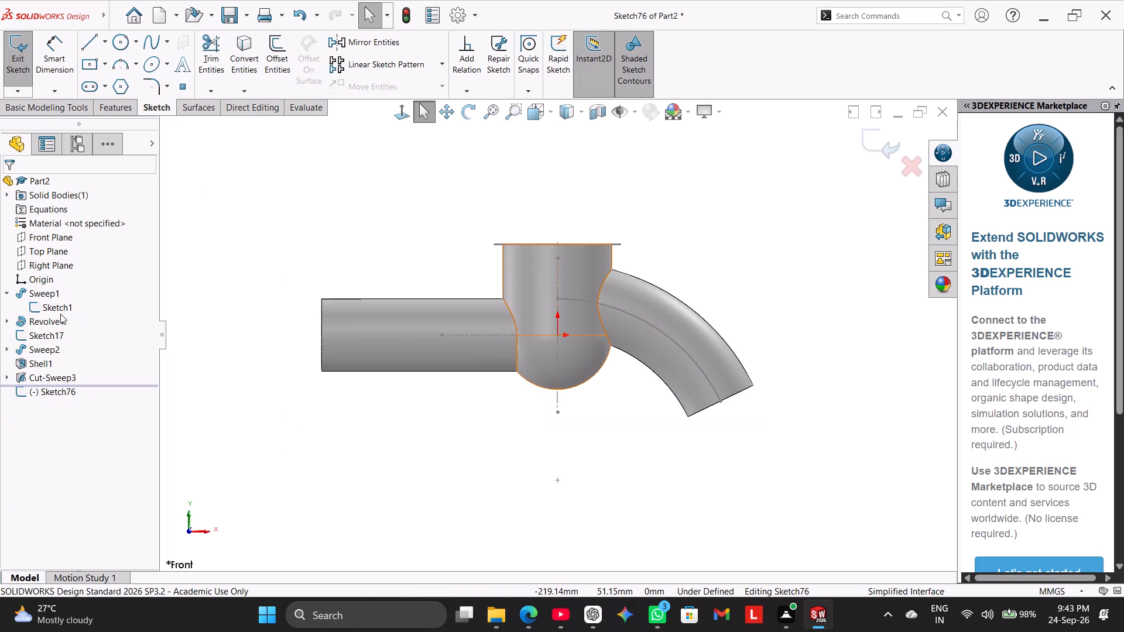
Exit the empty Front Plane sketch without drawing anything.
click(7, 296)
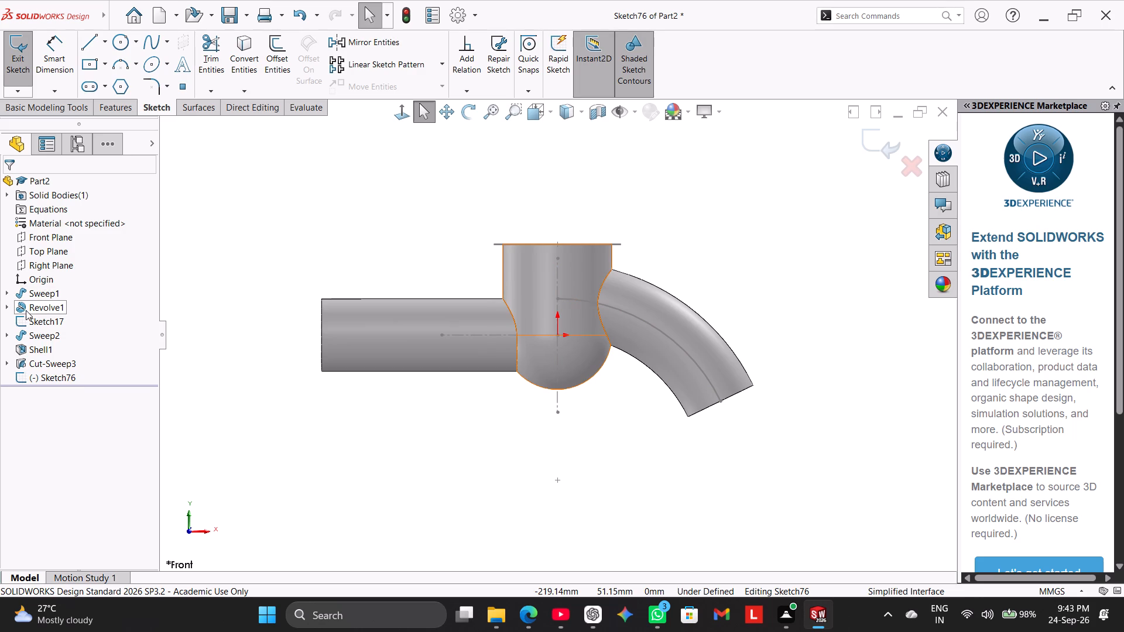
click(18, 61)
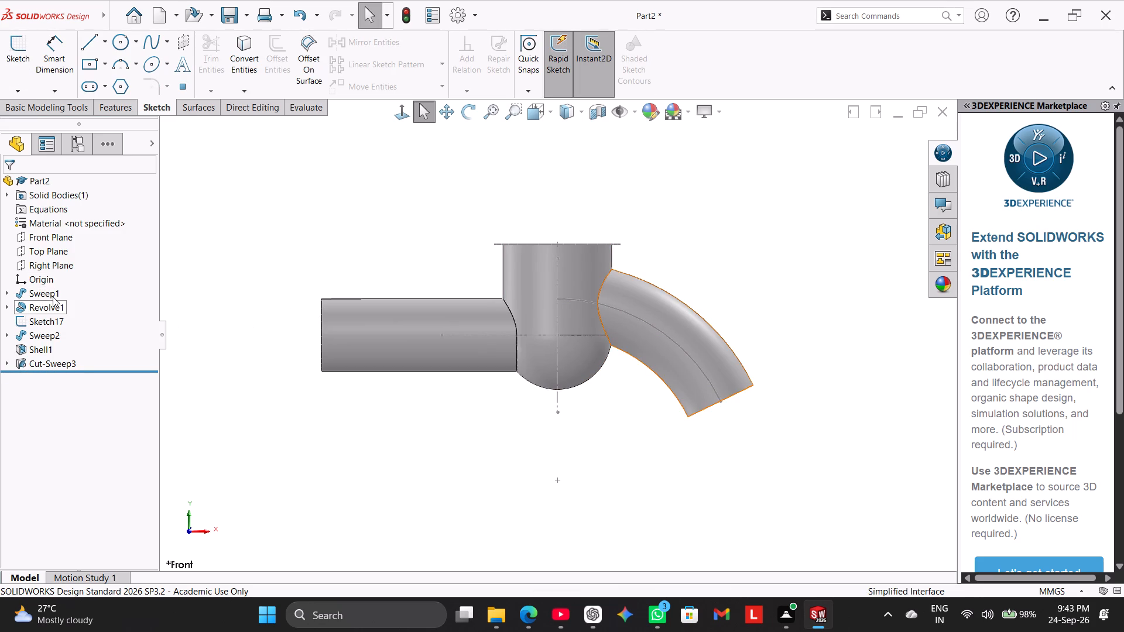
Hide Sketch1, the path sketch of the curved pipe's Sweep1 feature.
click(1, 291)
click(16, 291)
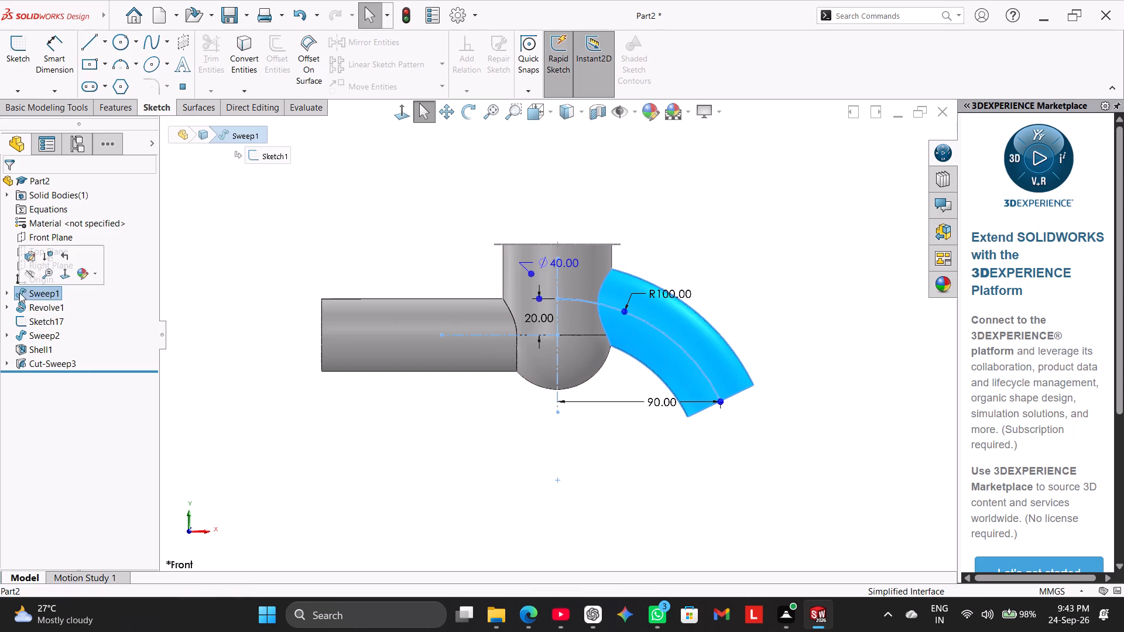
click(9, 293)
right_click(53, 310)
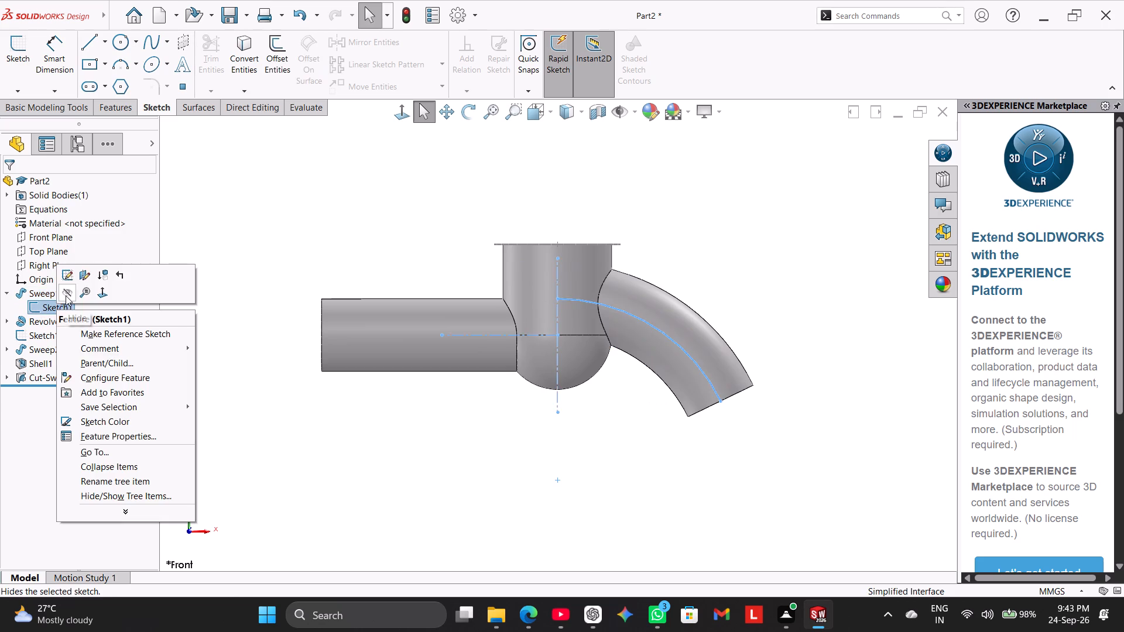
click(66, 296)
click(283, 266)
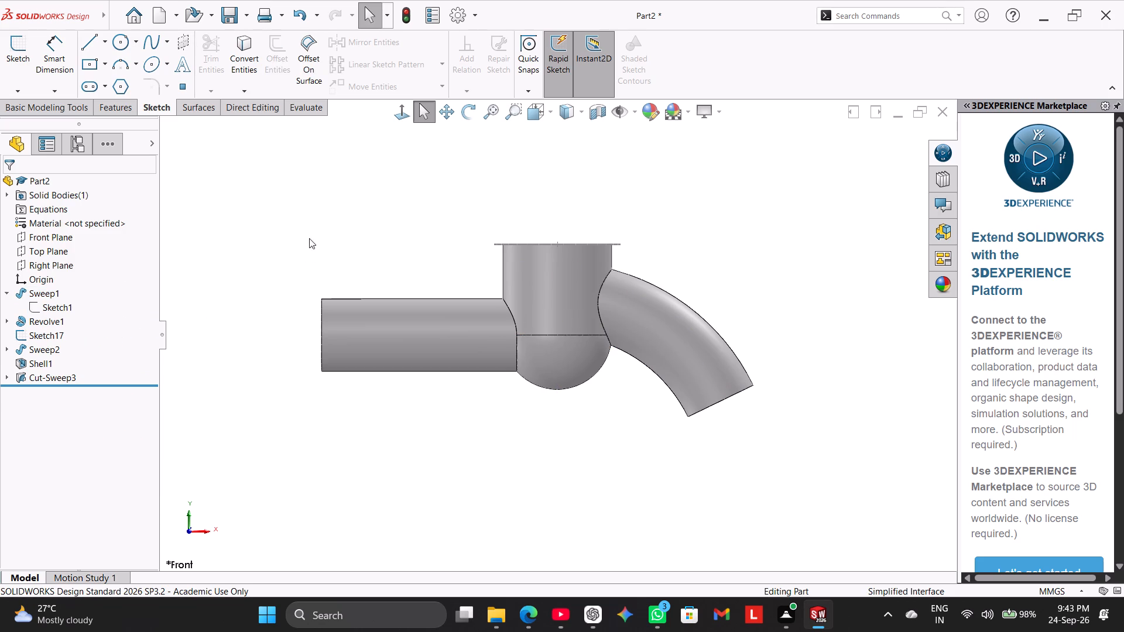
Examine the body's openings and both pipes from several angles, highlighting the curved pipe's Sweep1 feature.
middle_drag(303, 228, 386, 390)
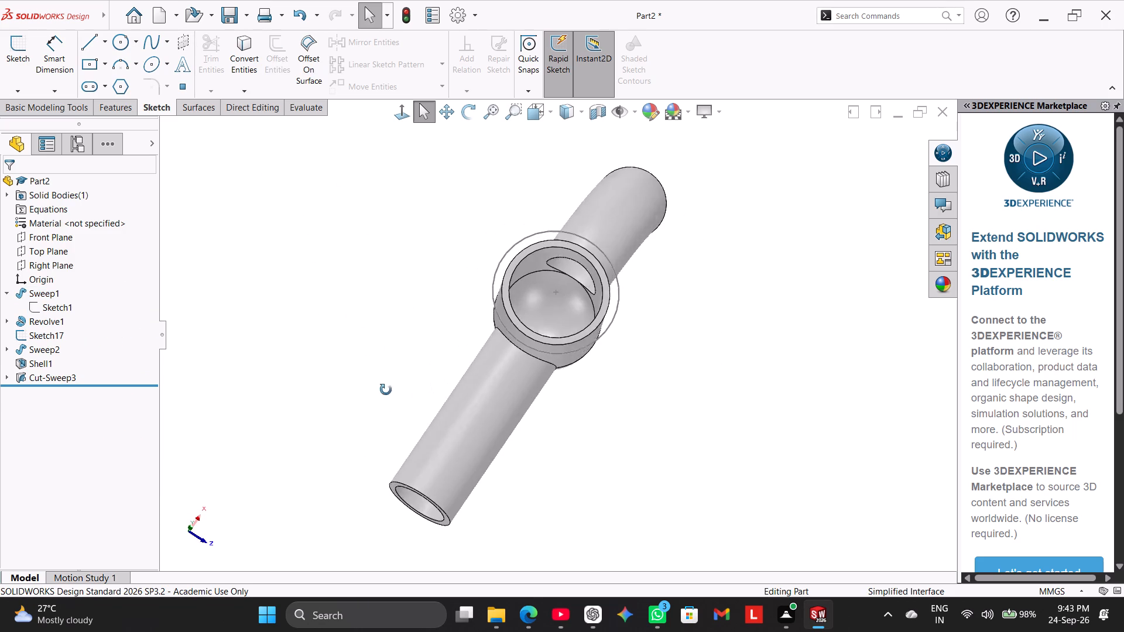
middle_drag(386, 390, 353, 337)
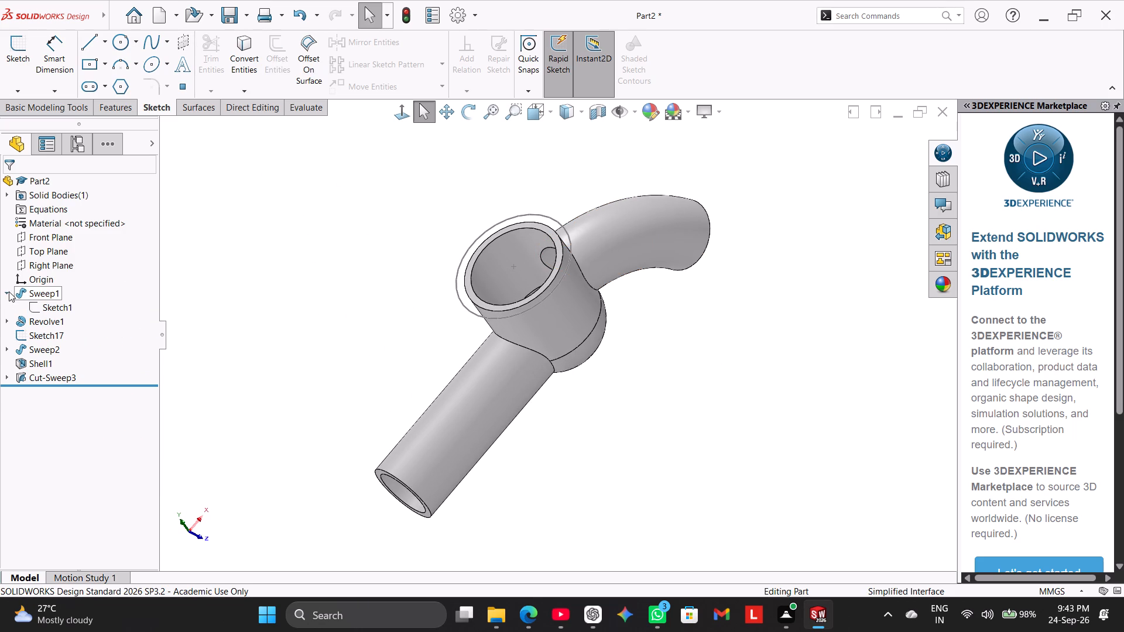
click(9, 291)
click(27, 295)
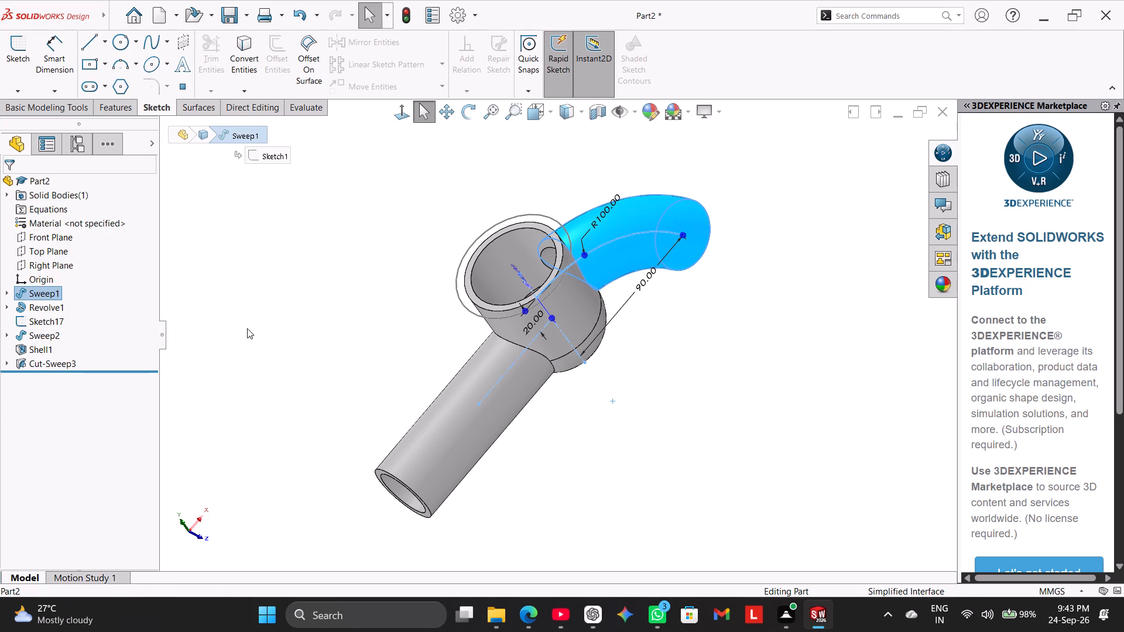
click(247, 328)
middle_drag(321, 331, 393, 290)
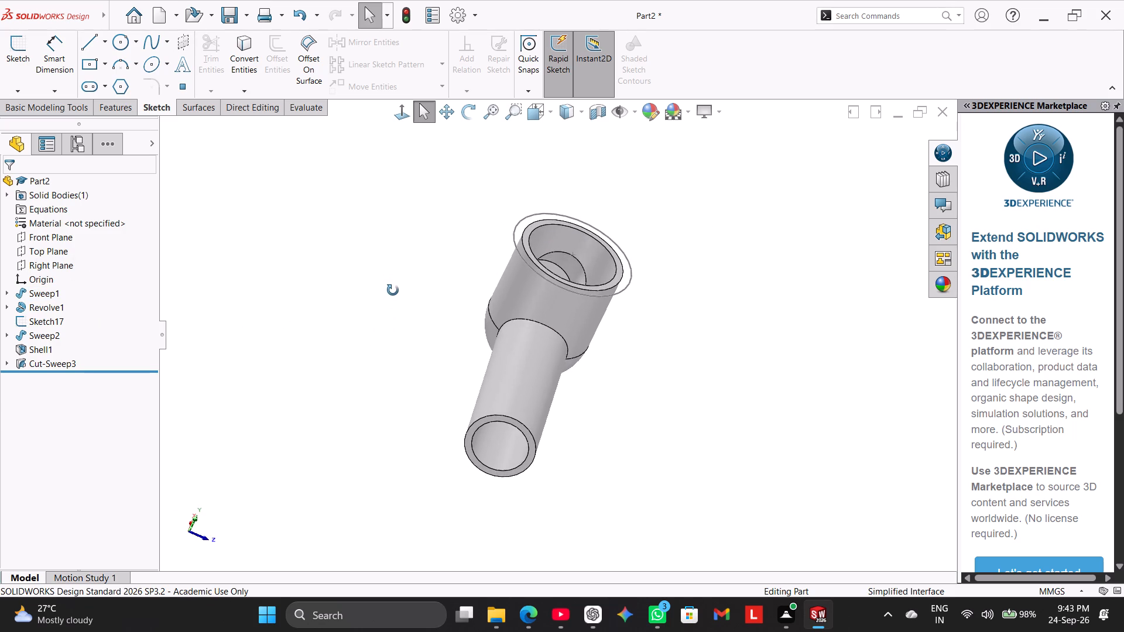
middle_drag(393, 290, 344, 373)
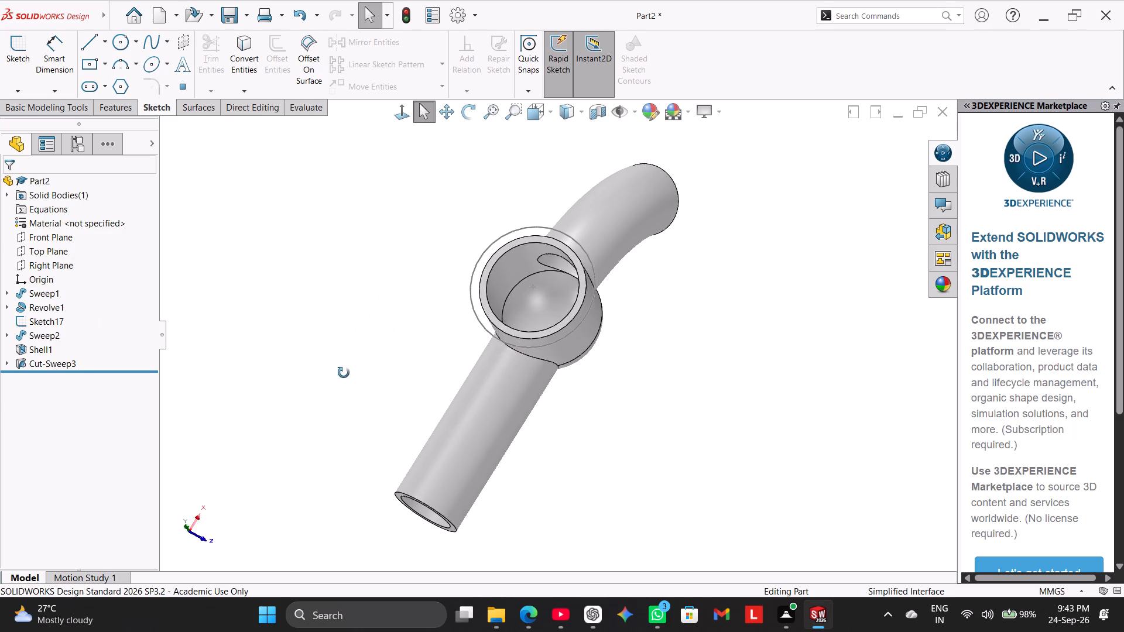
middle_drag(344, 373, 340, 375)
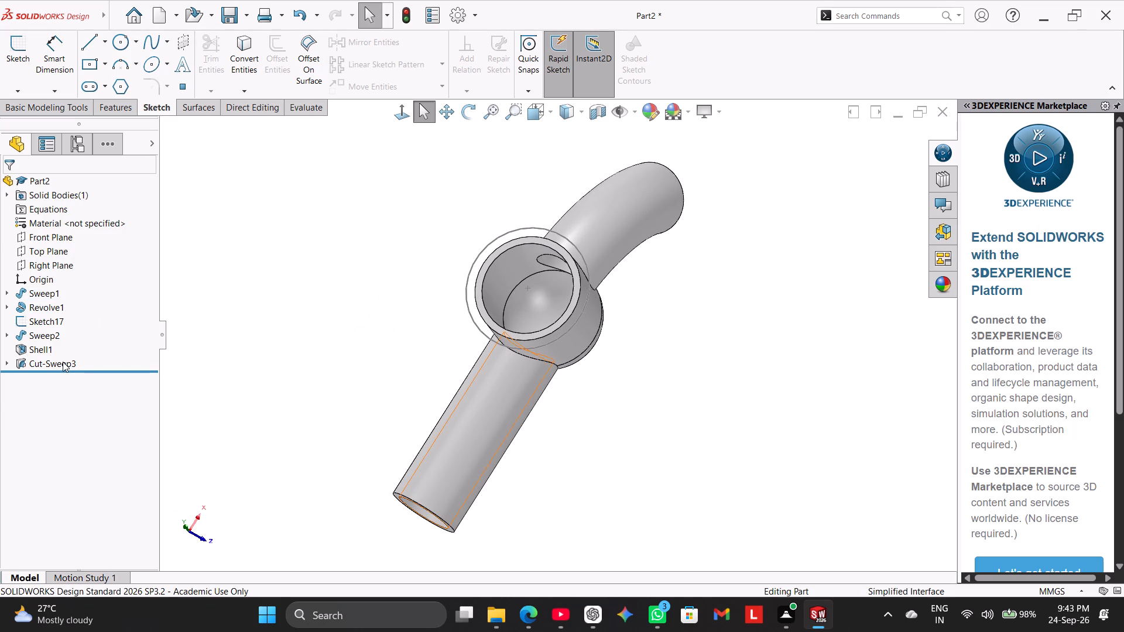
Review which regions Cut-Sweep3 and Shell1 affect, inspecting the highlighted shell in the body and both pipes.
click(63, 362)
click(219, 335)
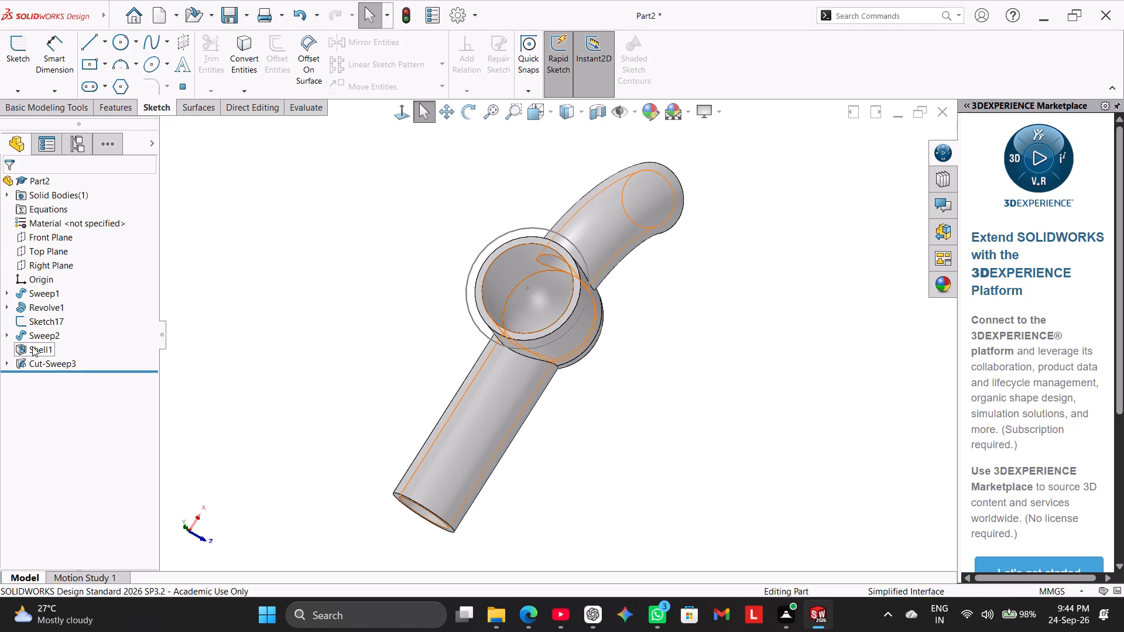
click(32, 346)
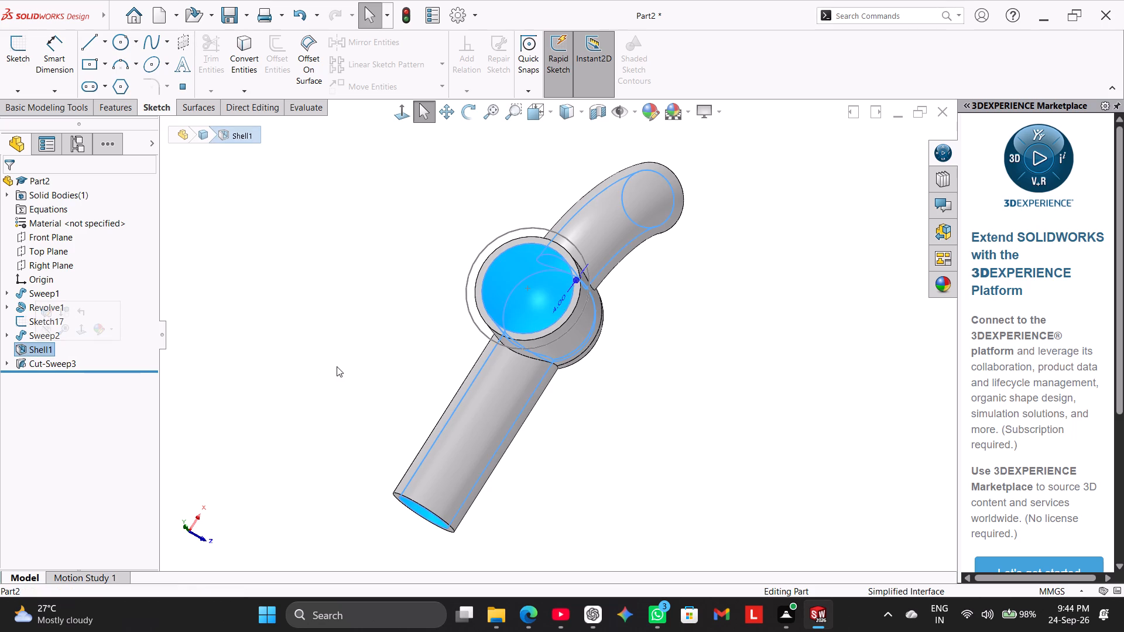
middle_drag(361, 391, 392, 291)
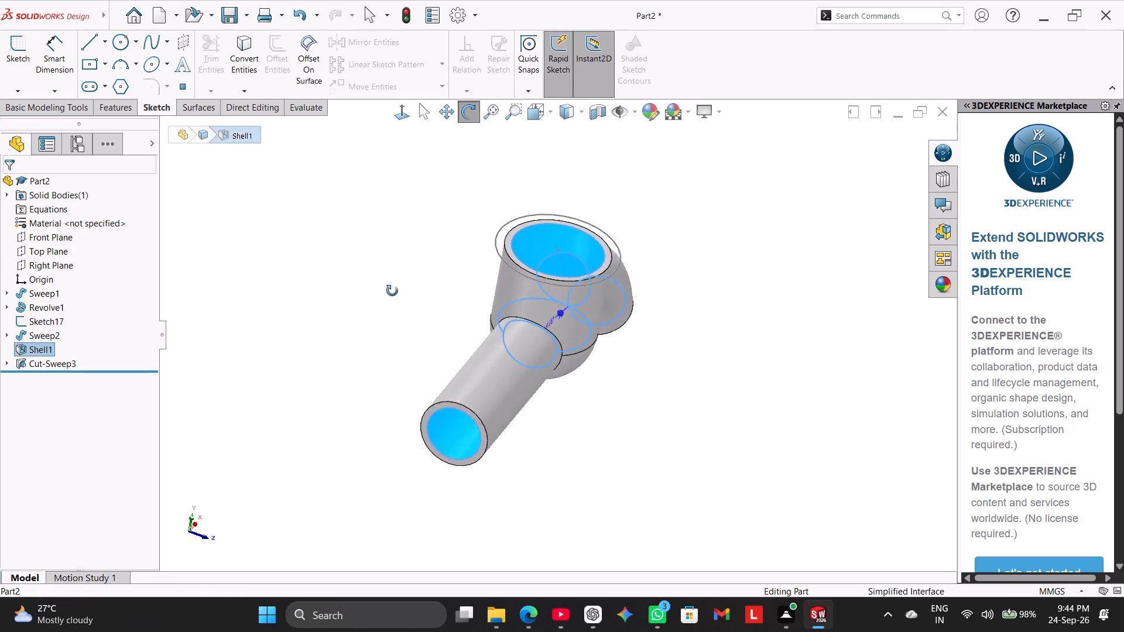
middle_drag(392, 291, 293, 166)
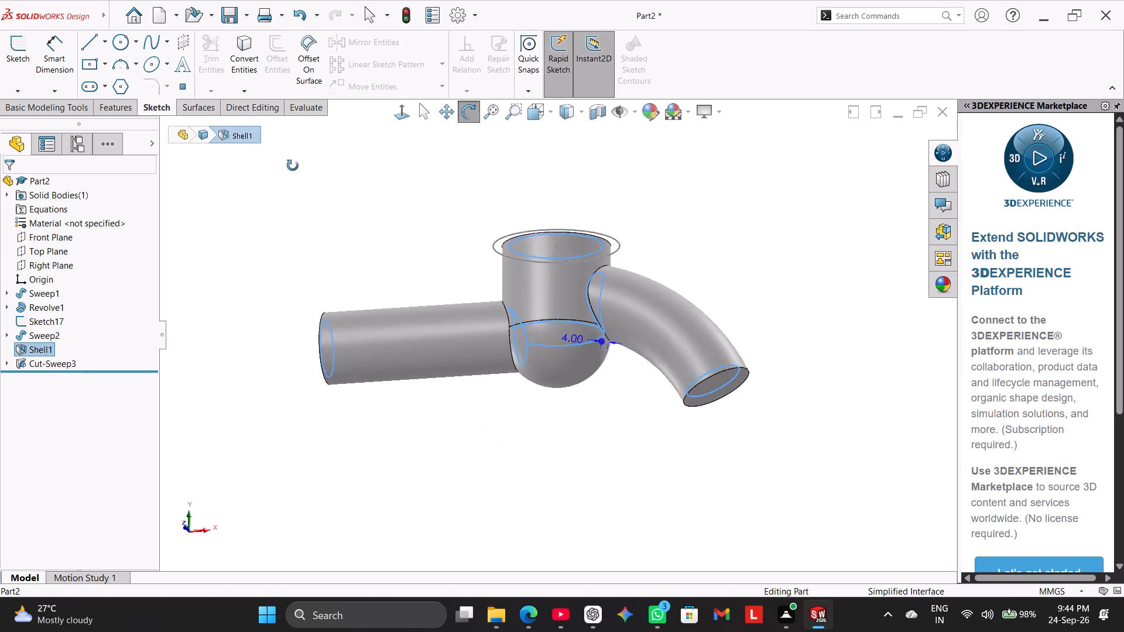
middle_drag(293, 166, 299, 171)
scroll(599, 403, down, 2)
scroll(680, 373, down, 2)
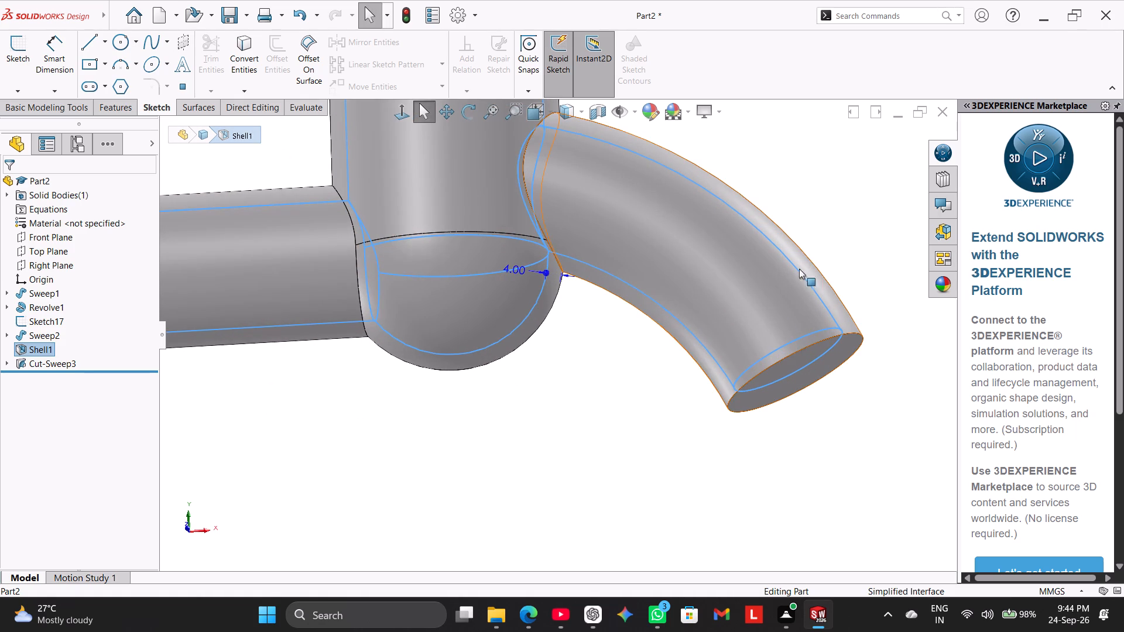
scroll(827, 191, up, 3)
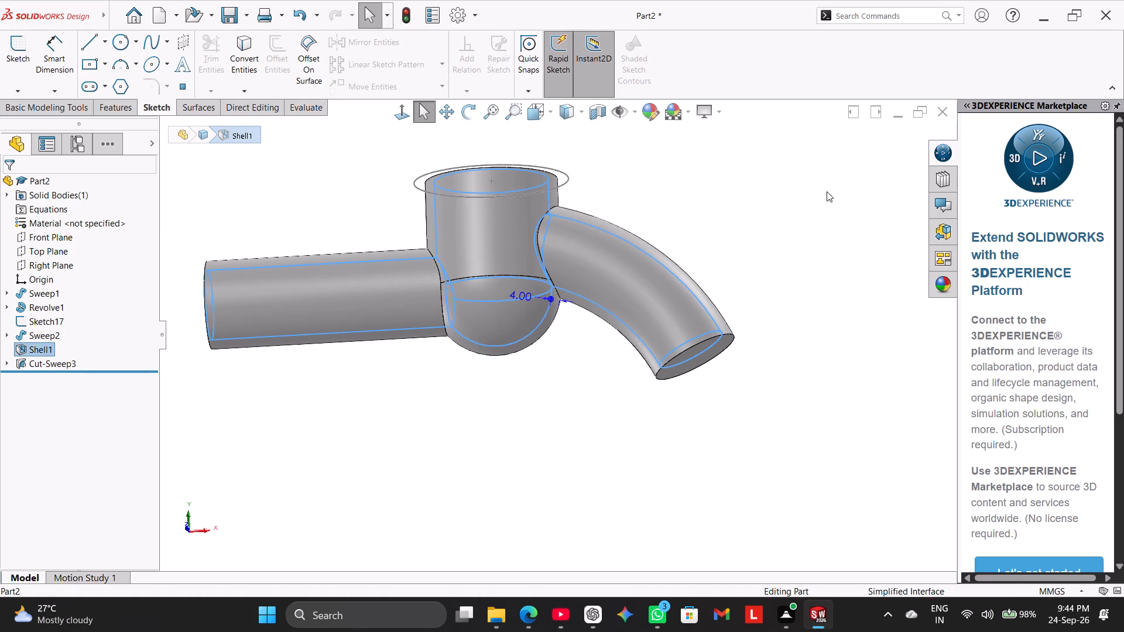
middle_drag(804, 194, 797, 194)
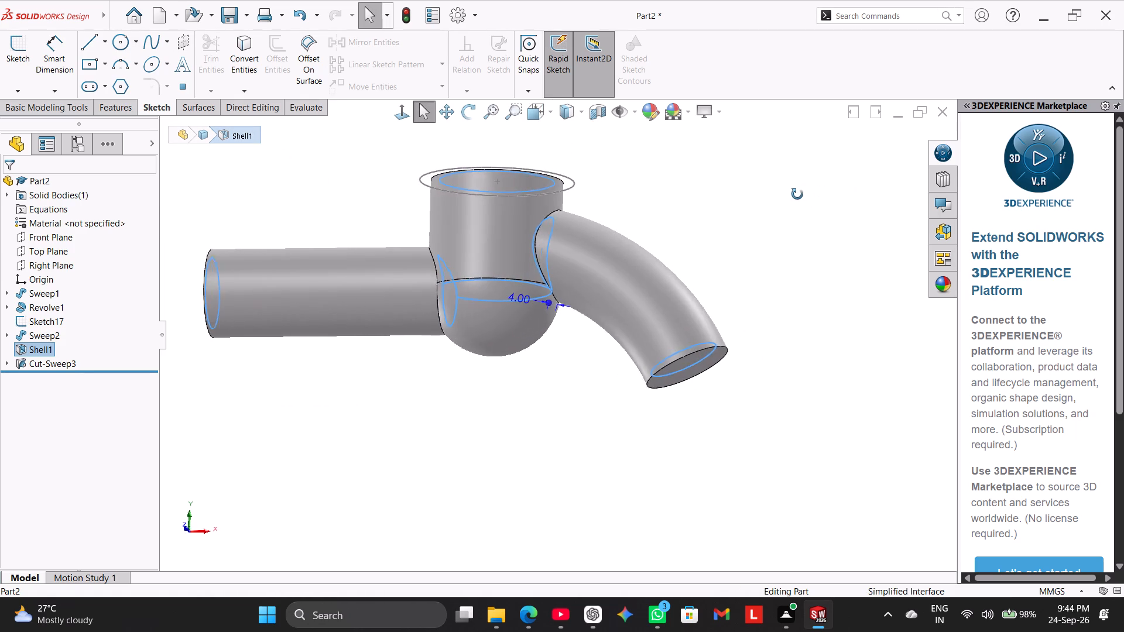
middle_drag(797, 194, 803, 240)
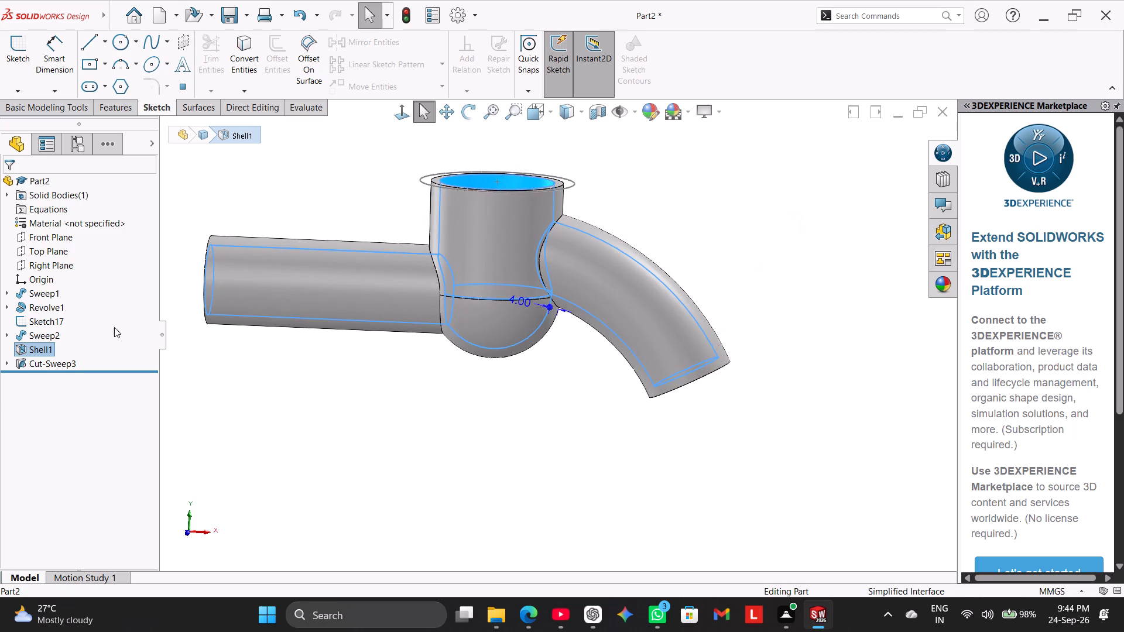
Delete the Cut-Sweep3 feature from the straight pipe, keeping its absorbed sketch.
right_click(48, 365)
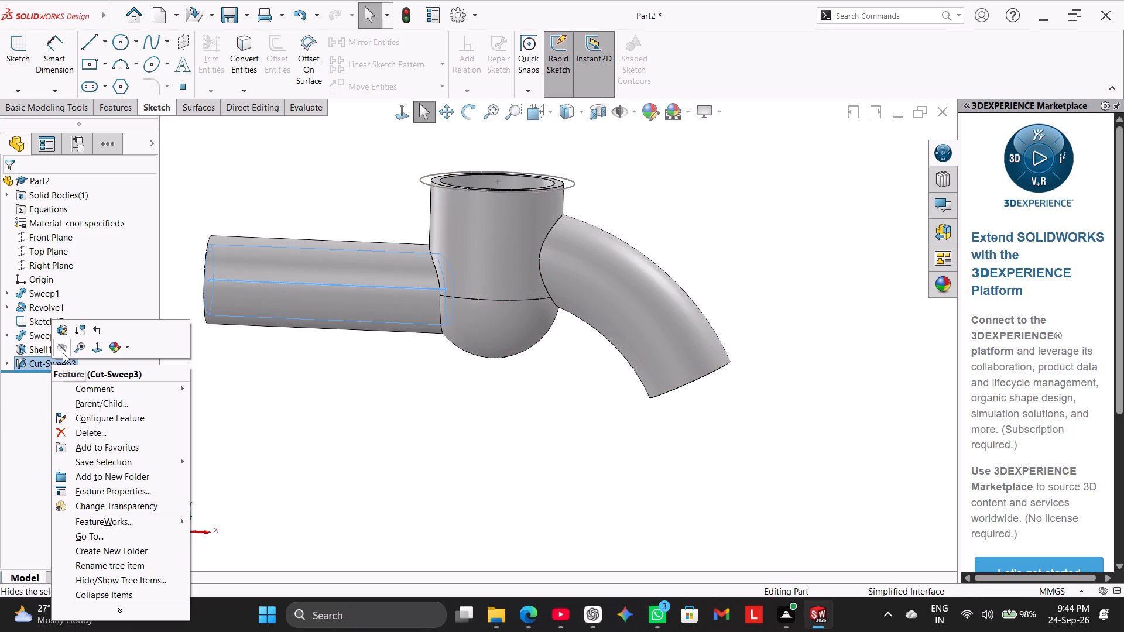
click(81, 429)
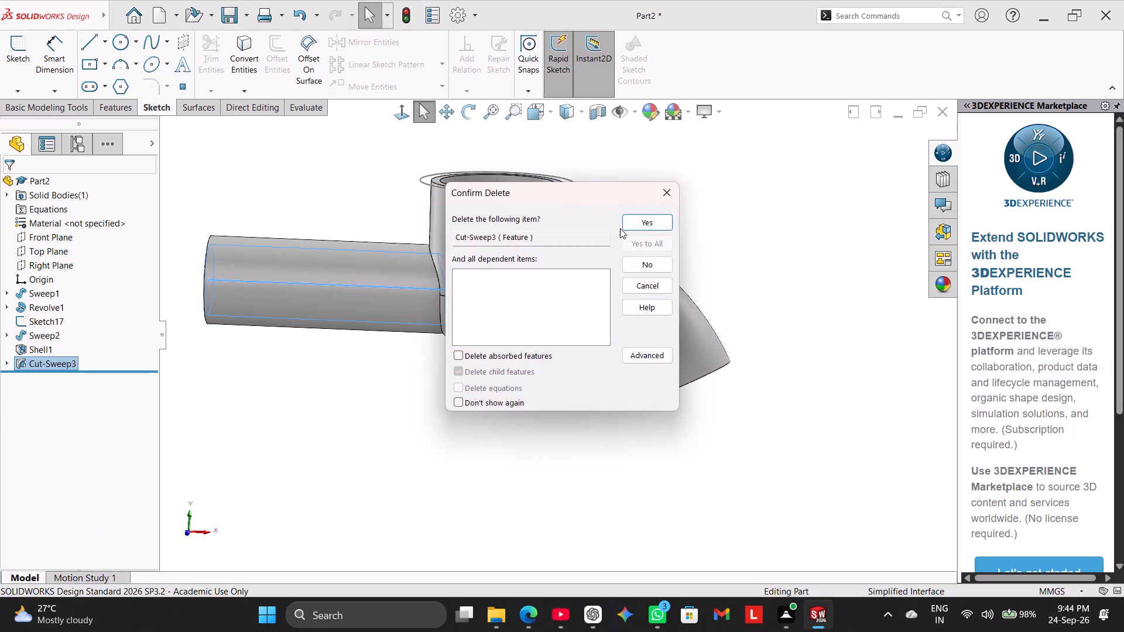
click(635, 222)
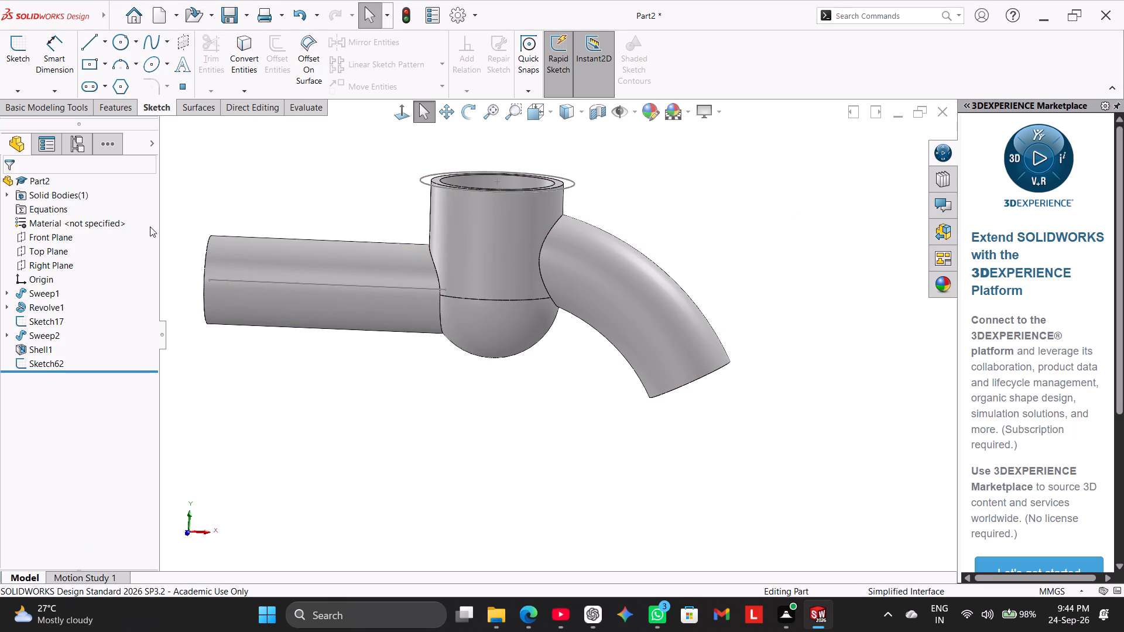
middle_drag(249, 177, 279, 332)
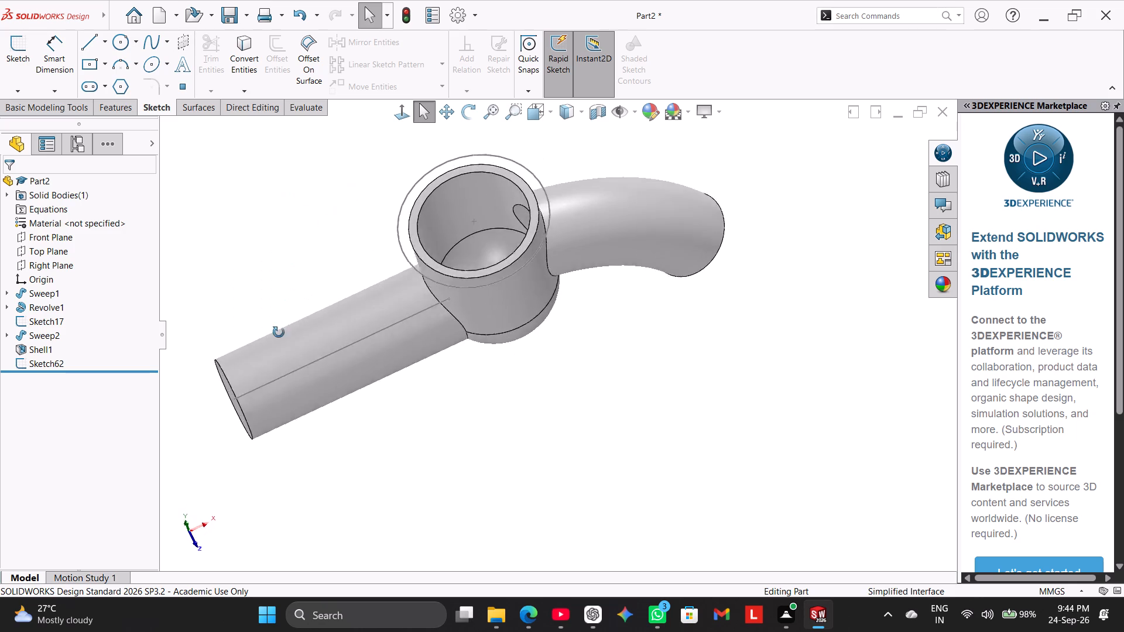
Delete Sketch62, the leftover line sketch running along the straight pipe.
middle_drag(279, 332, 262, 318)
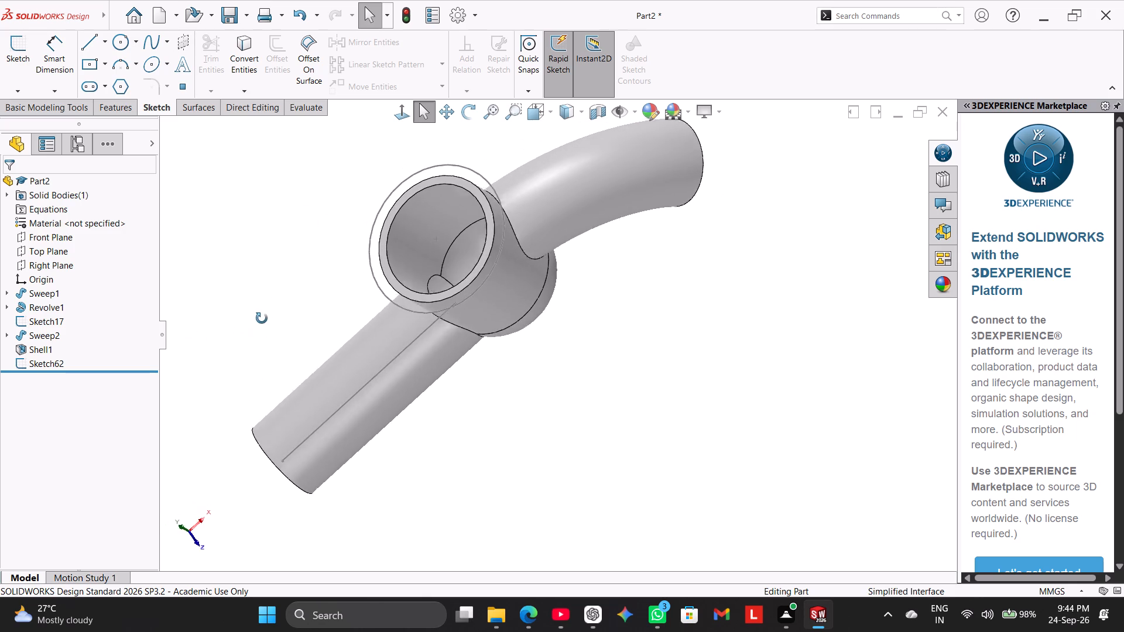
middle_drag(262, 318, 266, 307)
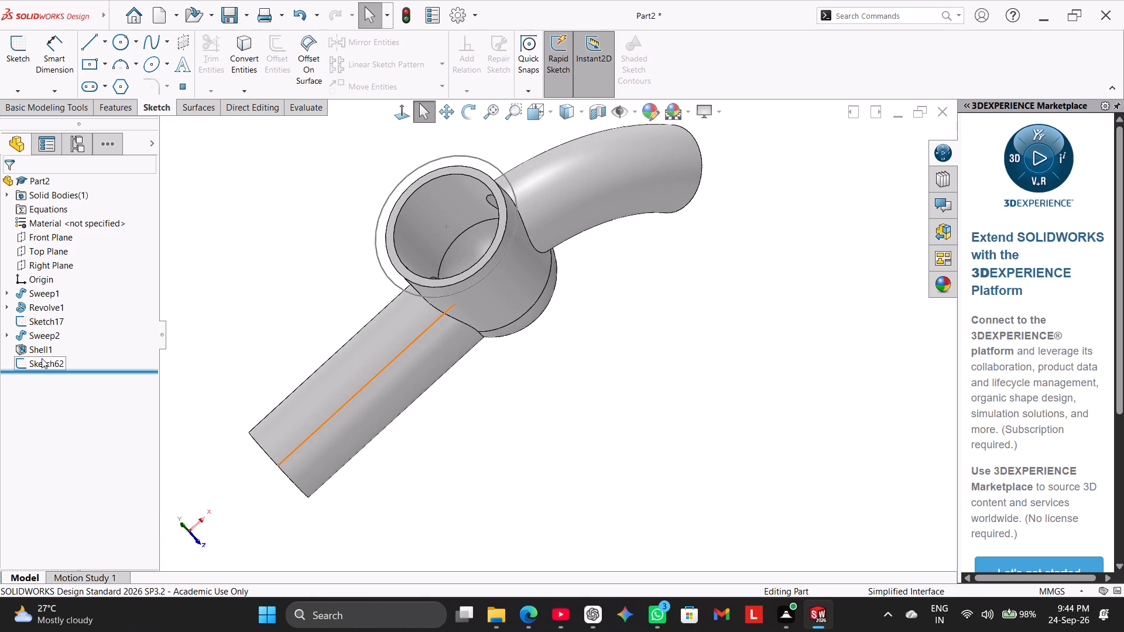
right_click(42, 359)
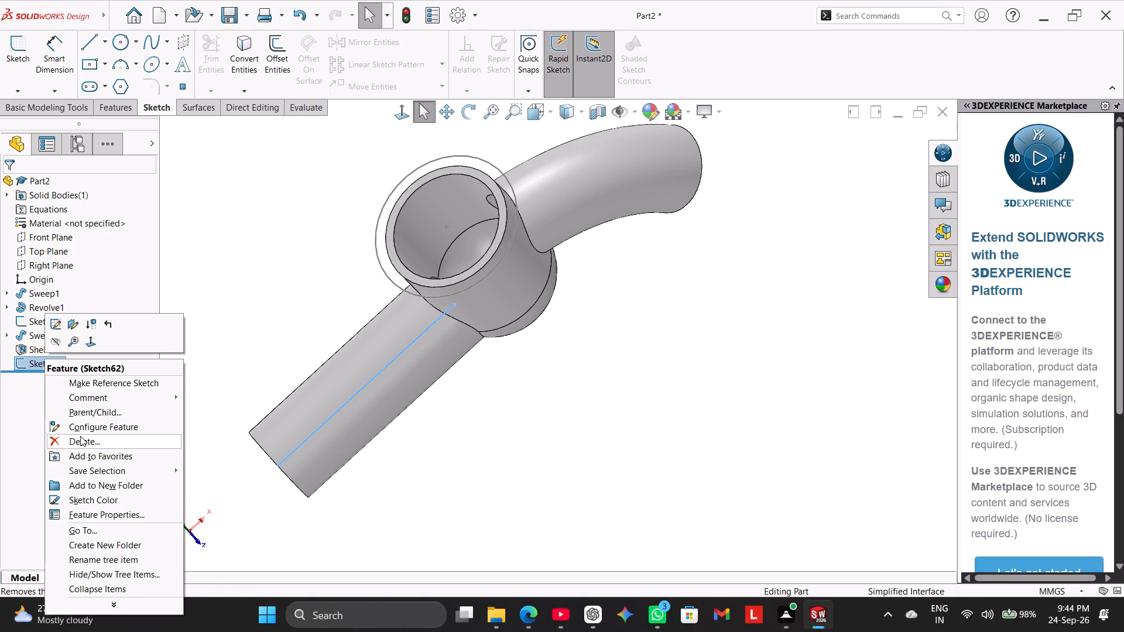
click(80, 436)
click(639, 221)
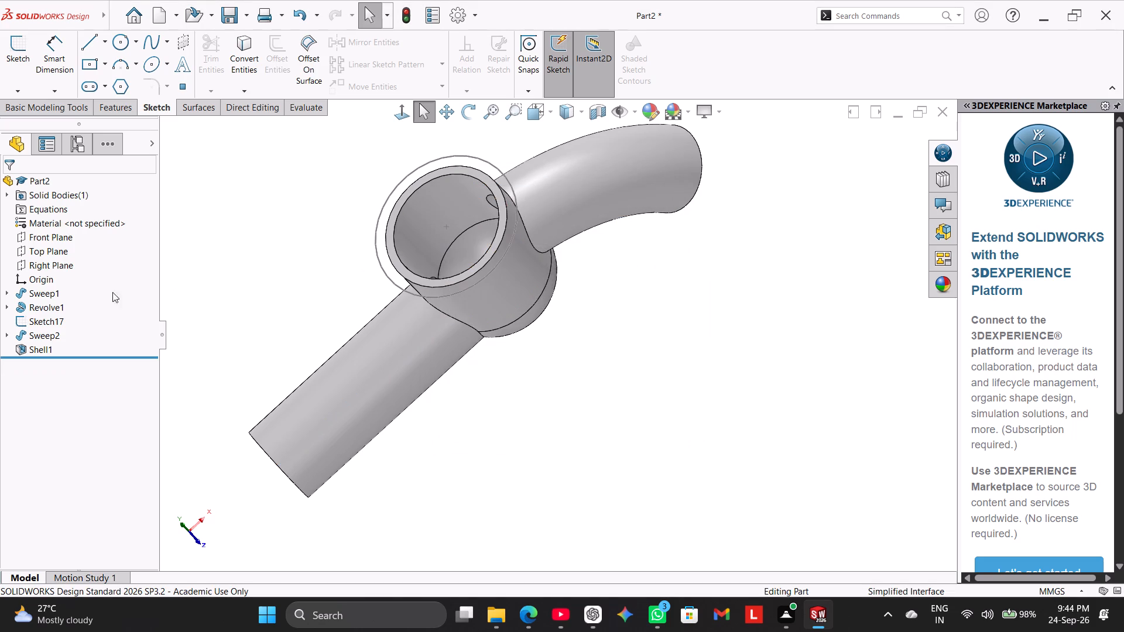
Edit Shell1 to also remove the end faces of the straight pipe and the curved pipe, keeping the 4 mm thickness.
click(6, 308)
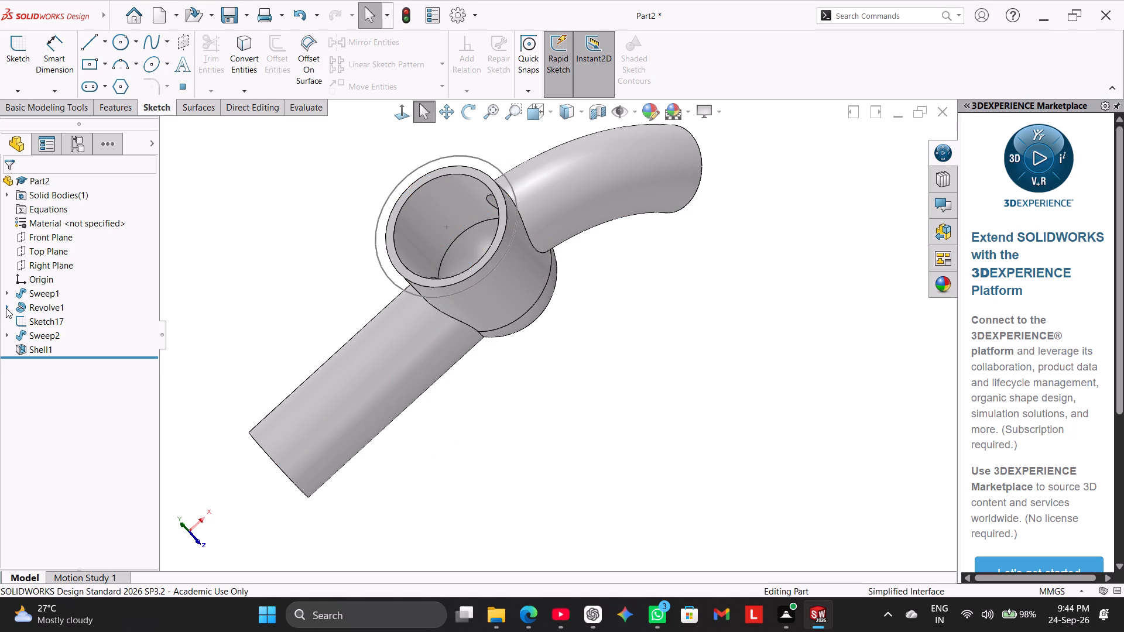
click(6, 308)
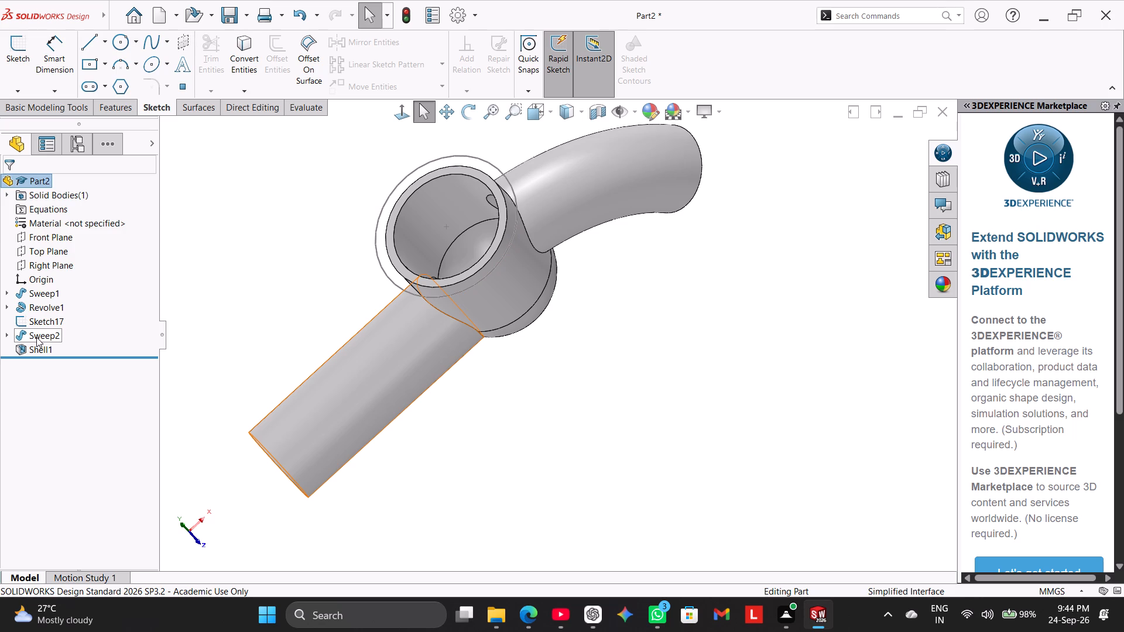
click(18, 349)
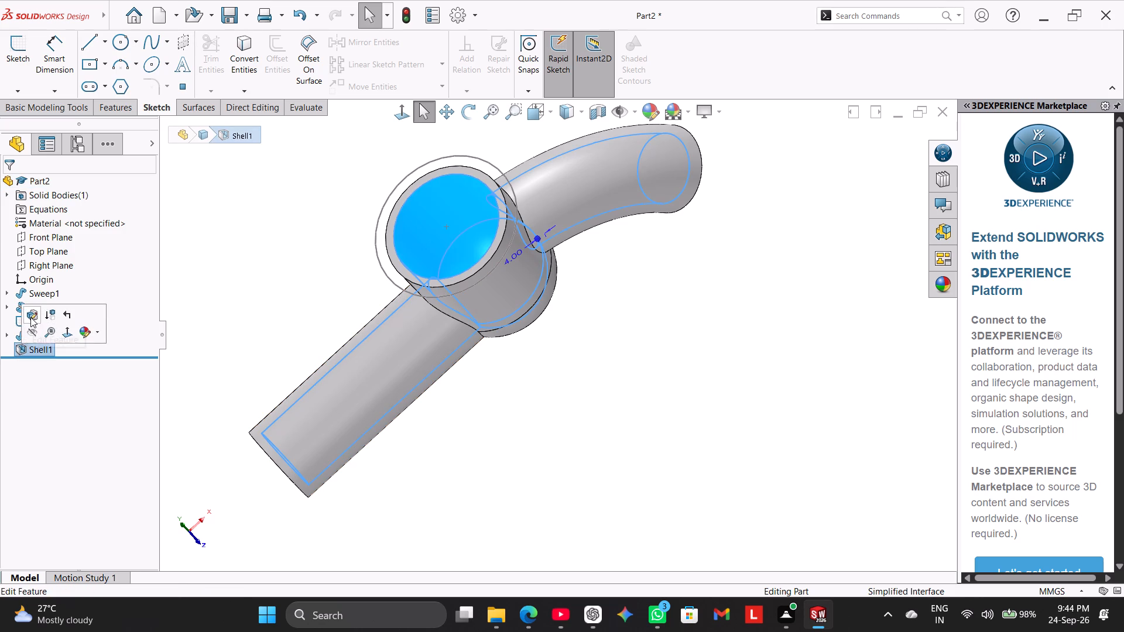
click(30, 317)
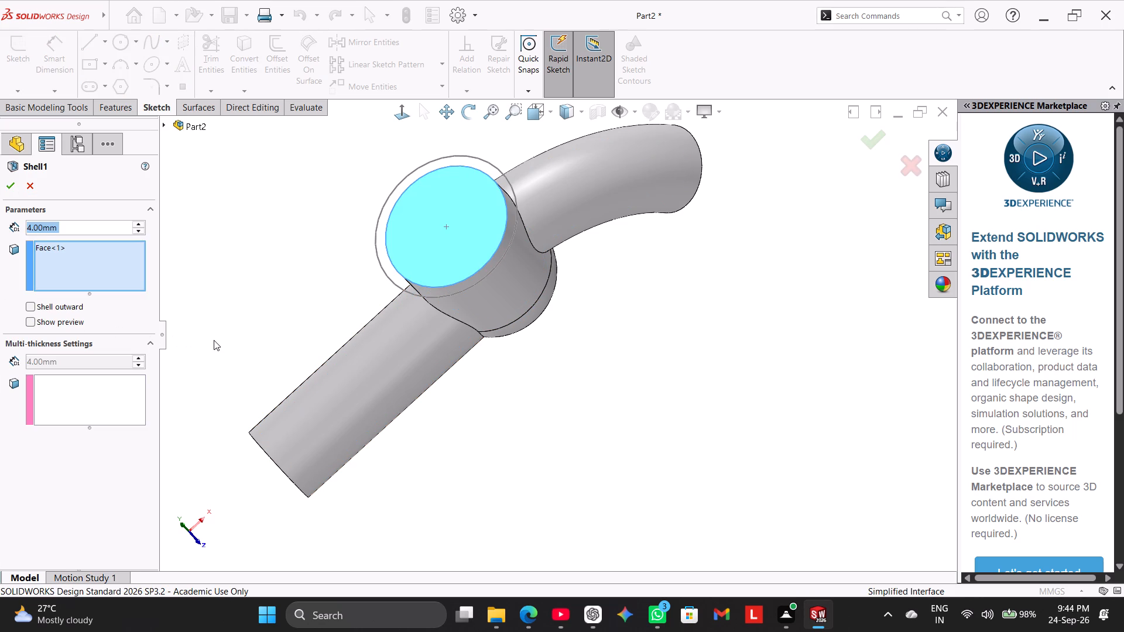
middle_drag(214, 340, 263, 233)
click(346, 368)
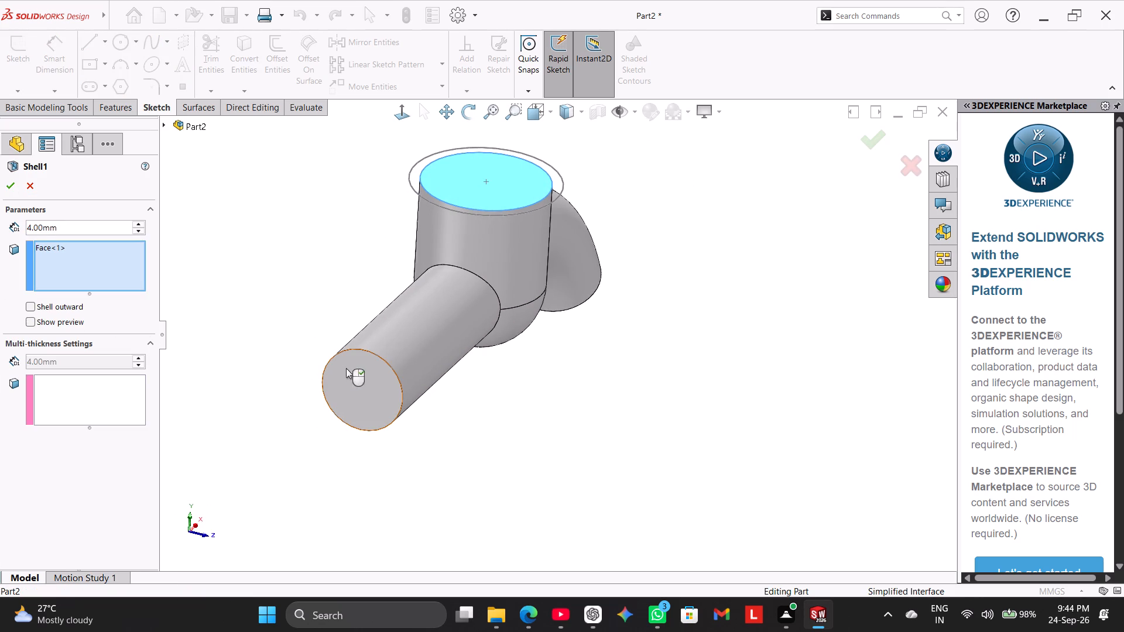
middle_drag(313, 284, 189, 353)
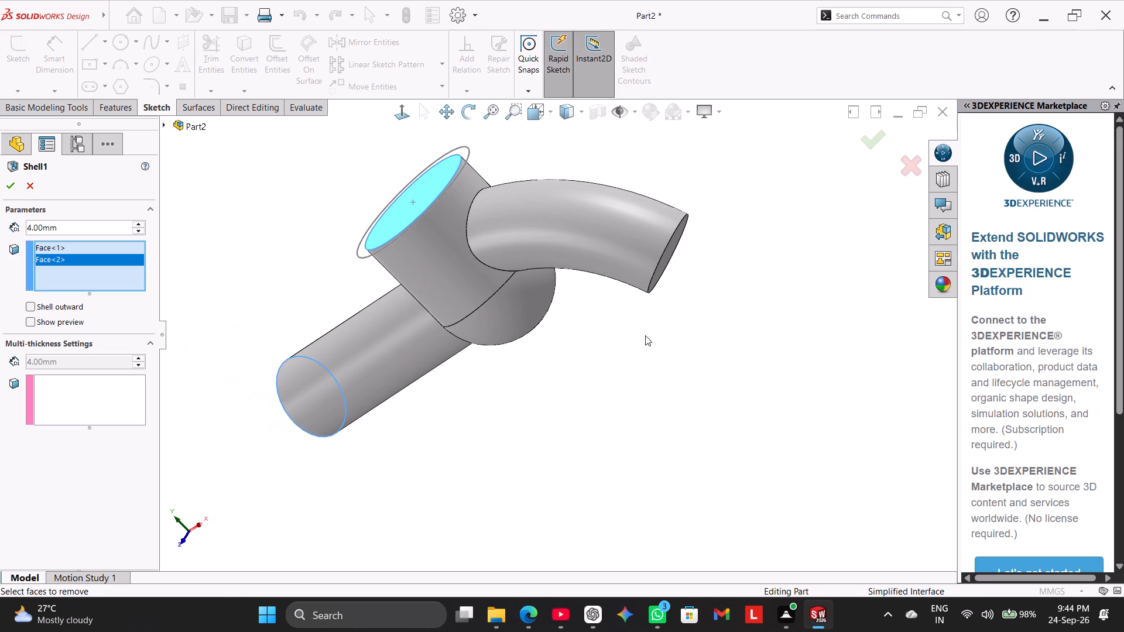
click(663, 259)
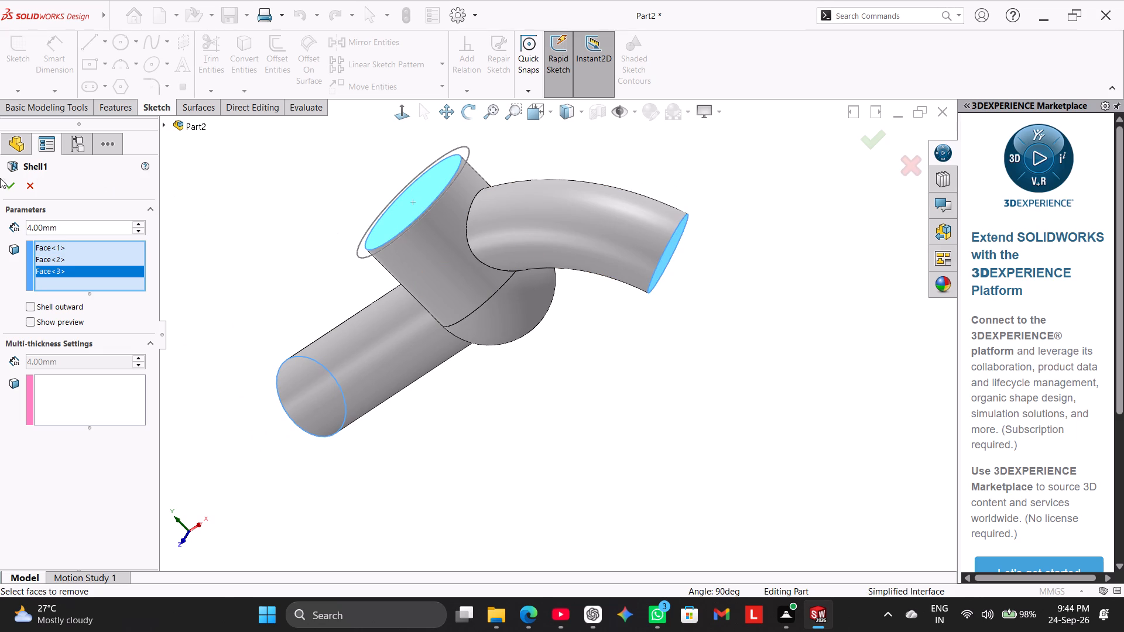
click(15, 184)
middle_drag(187, 236, 288, 180)
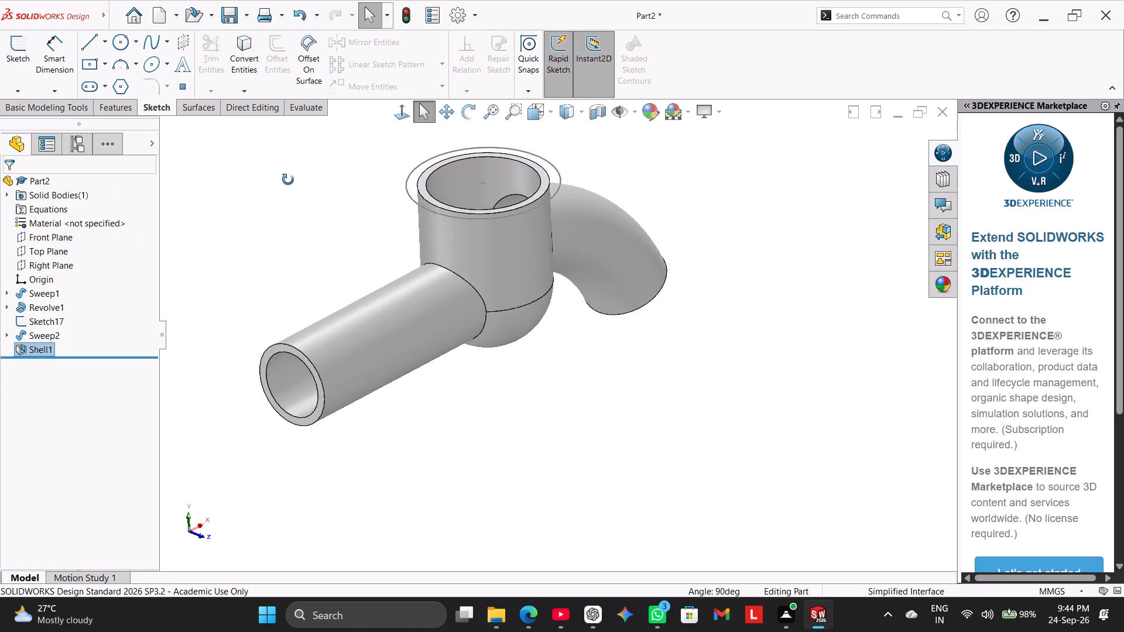
middle_drag(288, 180, 279, 230)
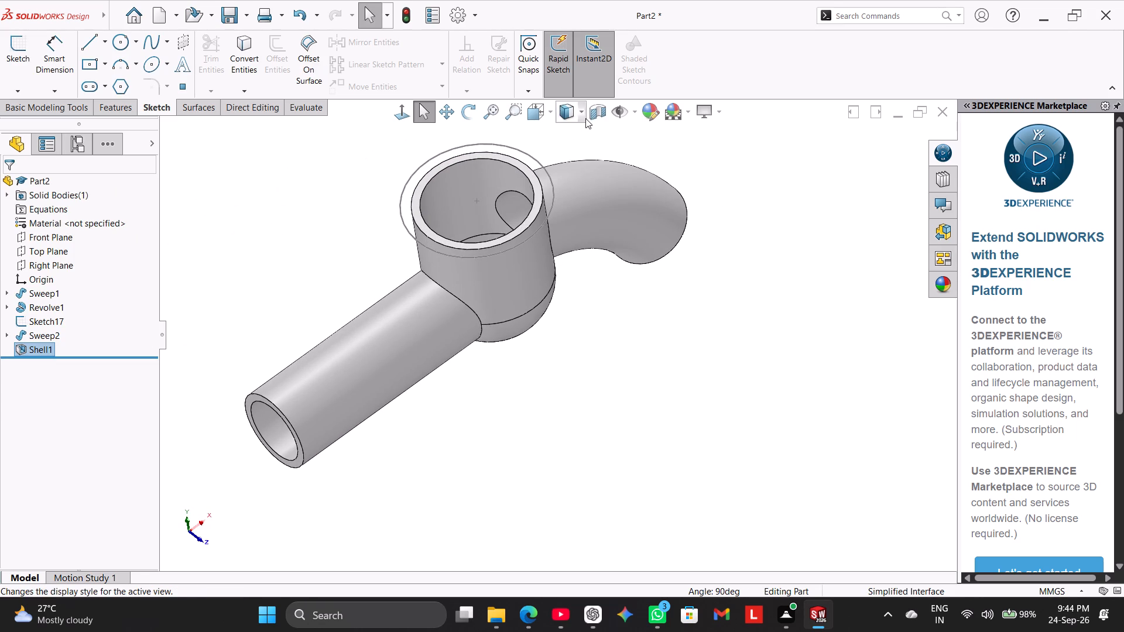
Preview a section through the Front Plane to inspect the walls of the body and both pipes, and discard the section.
click(590, 115)
click(402, 118)
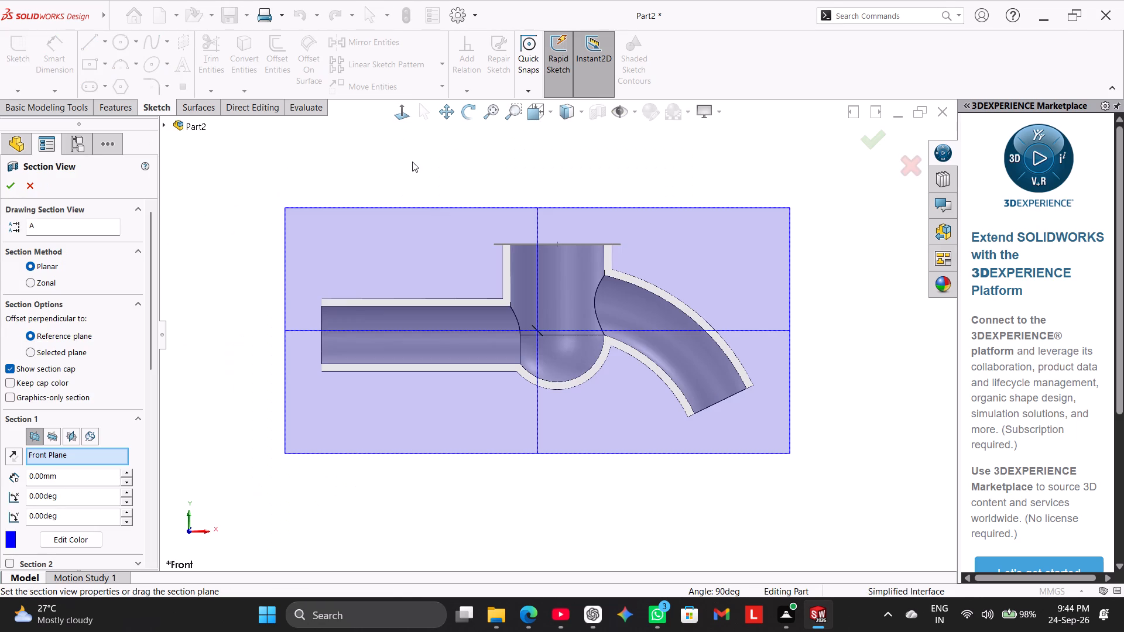
click(412, 162)
click(24, 186)
middle_drag(333, 214, 338, 286)
Extrude Sketch17, the circle around the body's open rim, 10 mm blind as a merged boss.
click(124, 106)
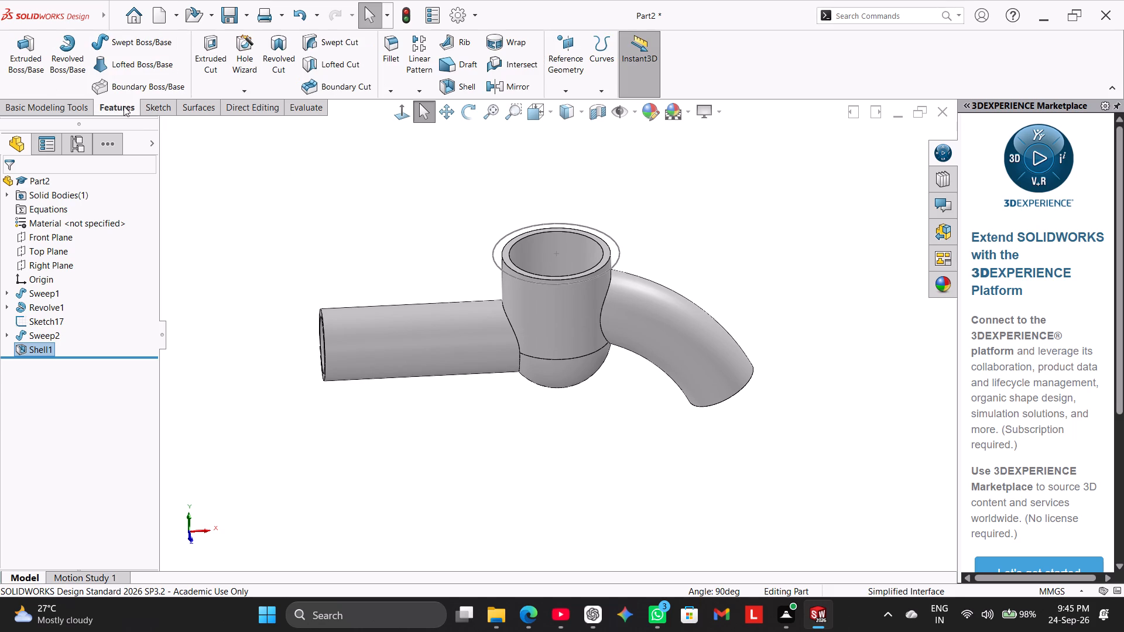
click(29, 51)
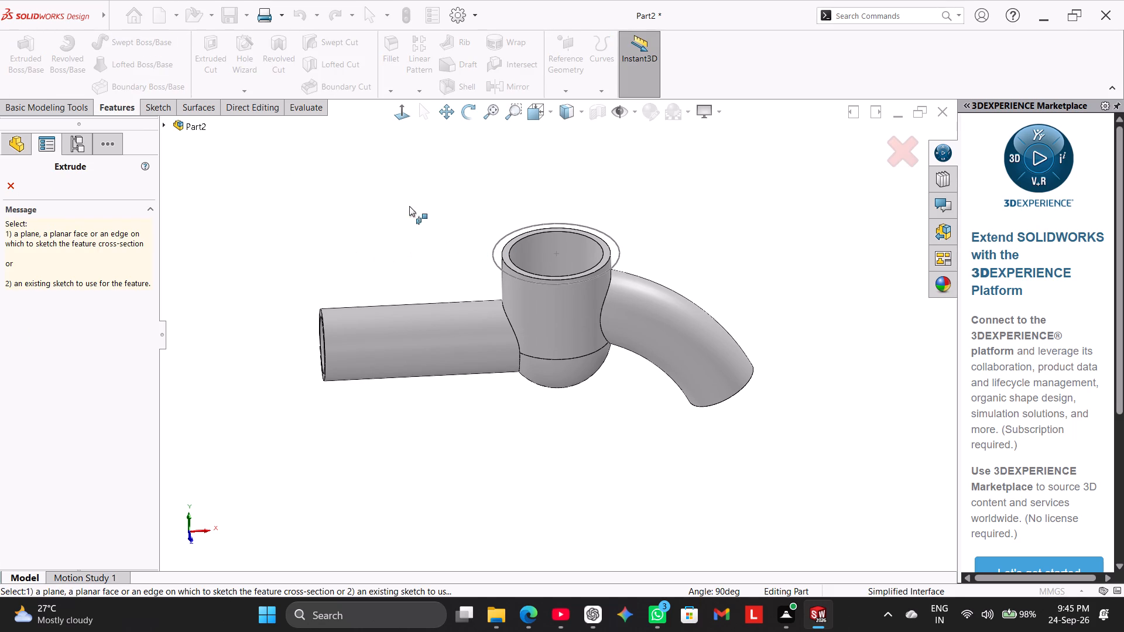
click(165, 125)
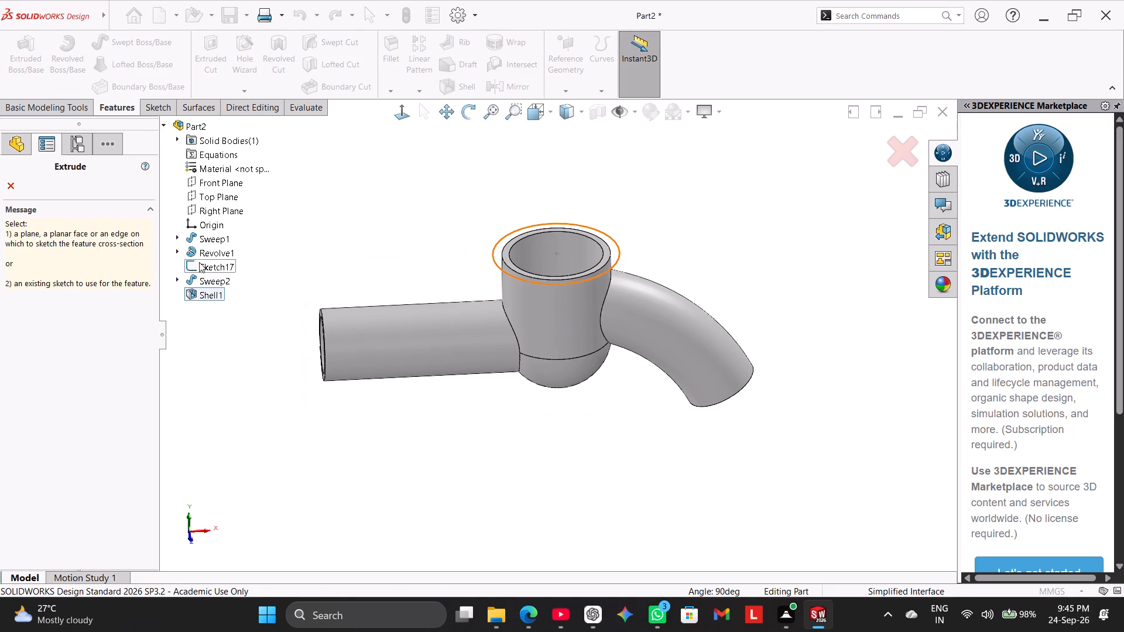
click(199, 262)
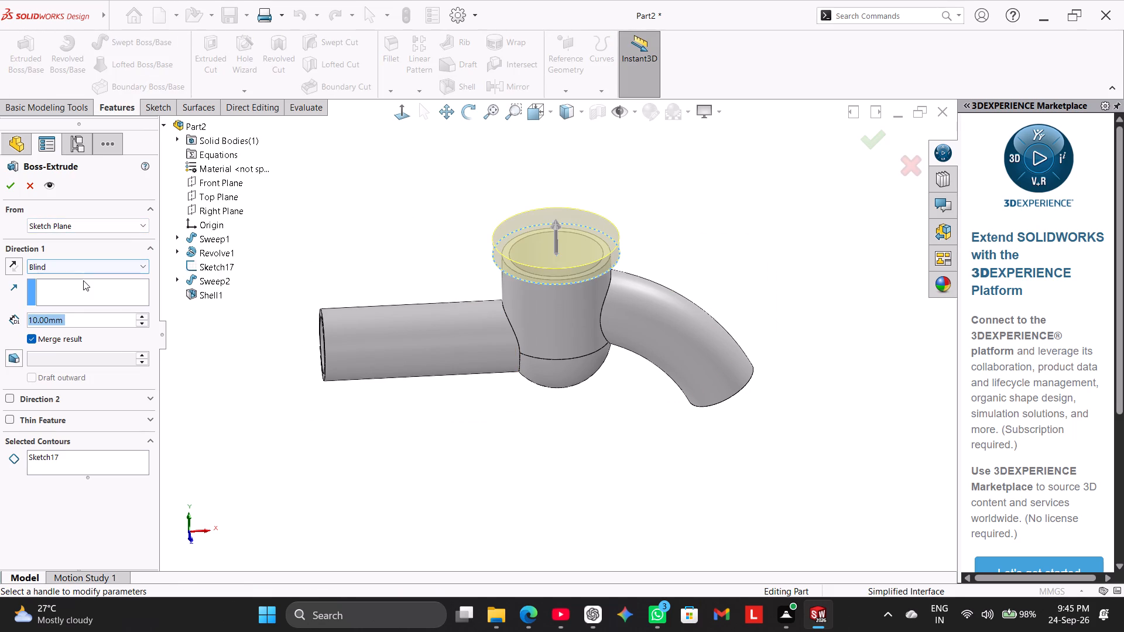
click(15, 182)
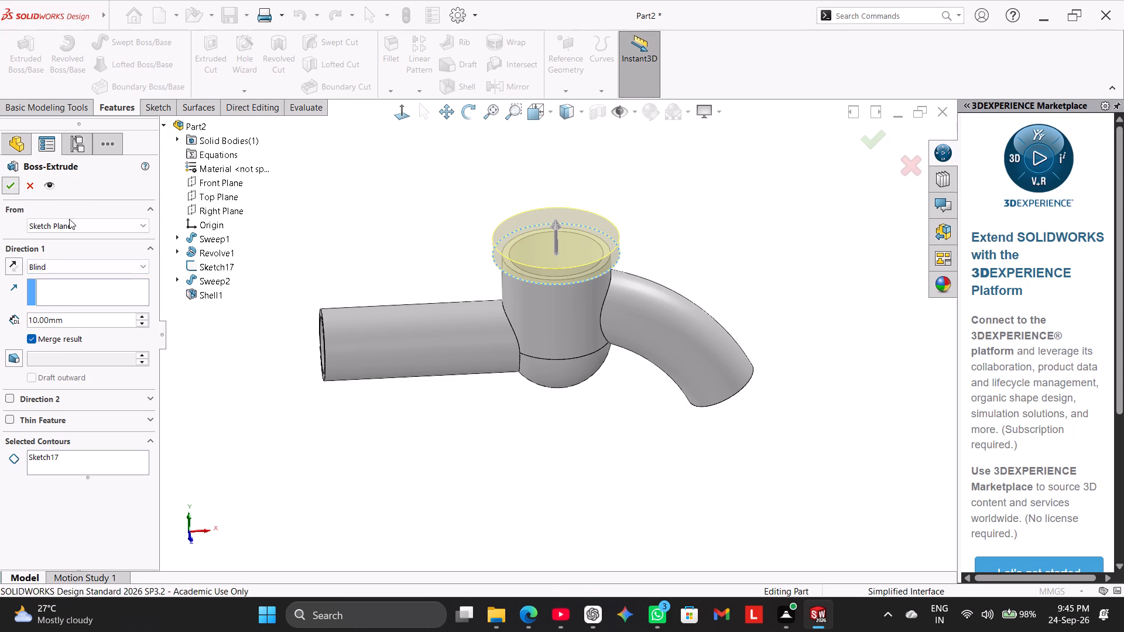
click(269, 266)
right_drag(256, 269, 373, 172)
right_drag(292, 284, 337, 197)
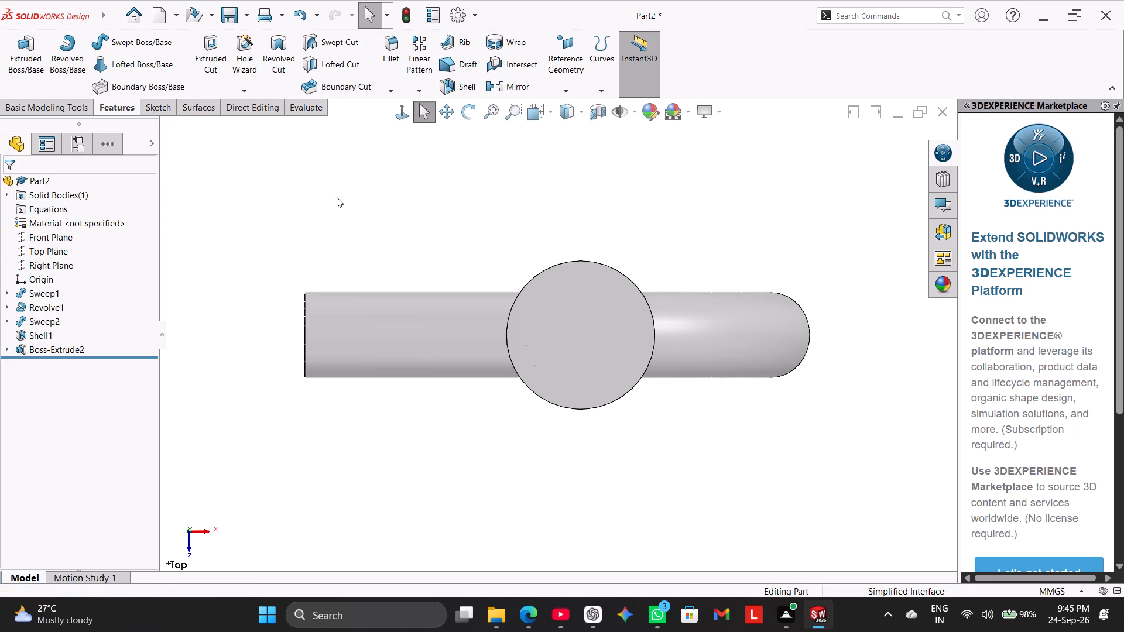
right_drag(310, 205, 379, 125)
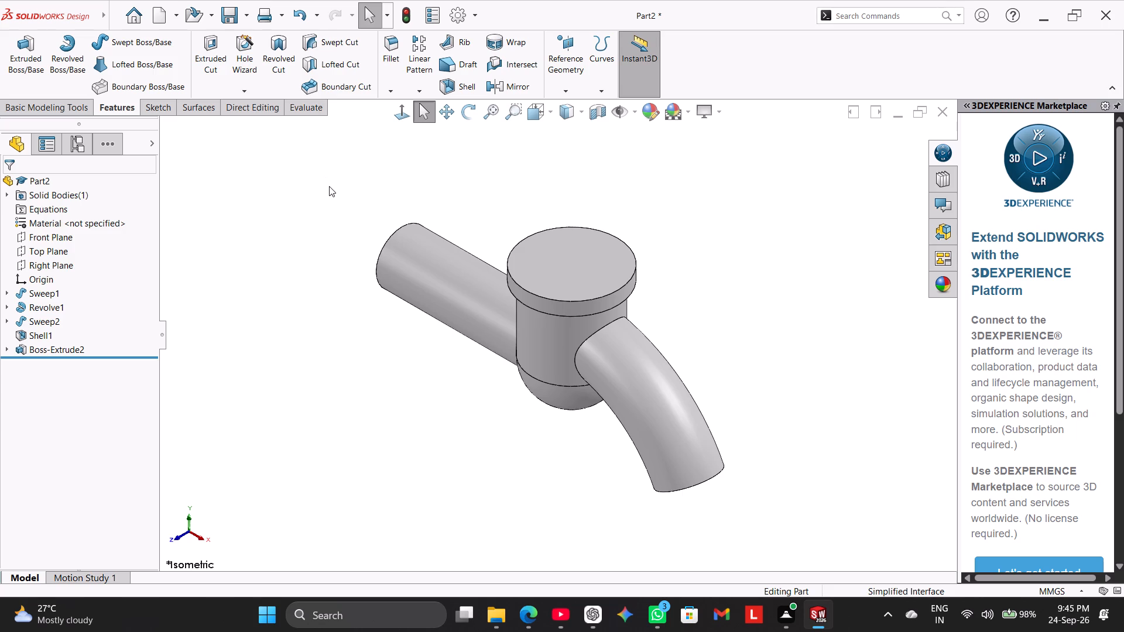
Start a sketch on the curved pipe's annular end face and draw a concentric circle about 54 mm in diameter.
middle_drag(783, 372, 686, 181)
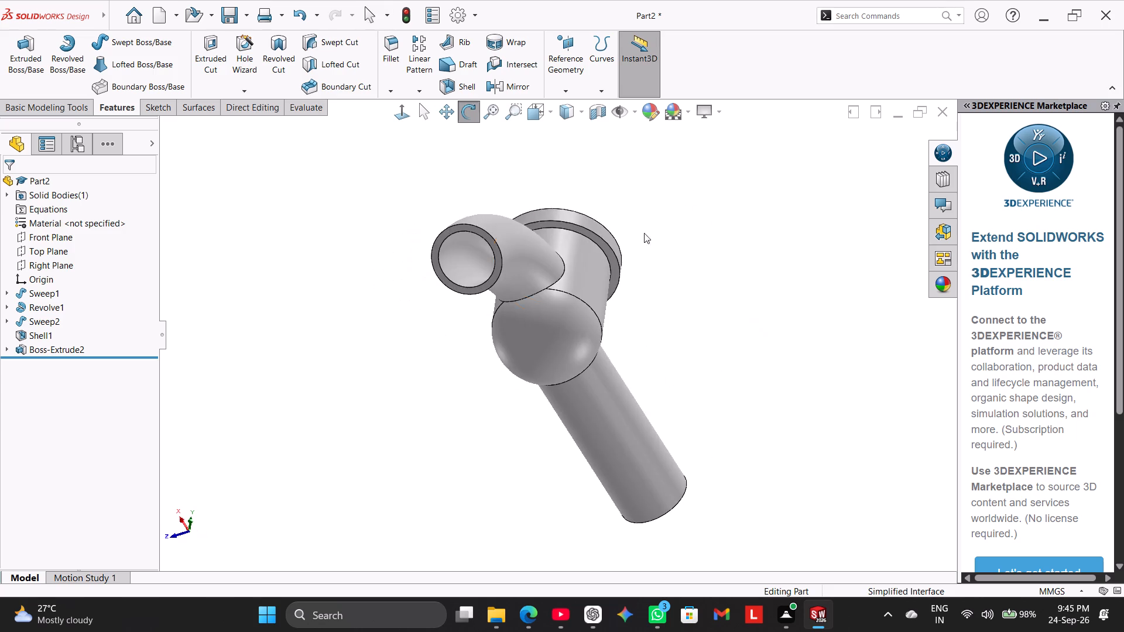
right_click(497, 252)
click(525, 239)
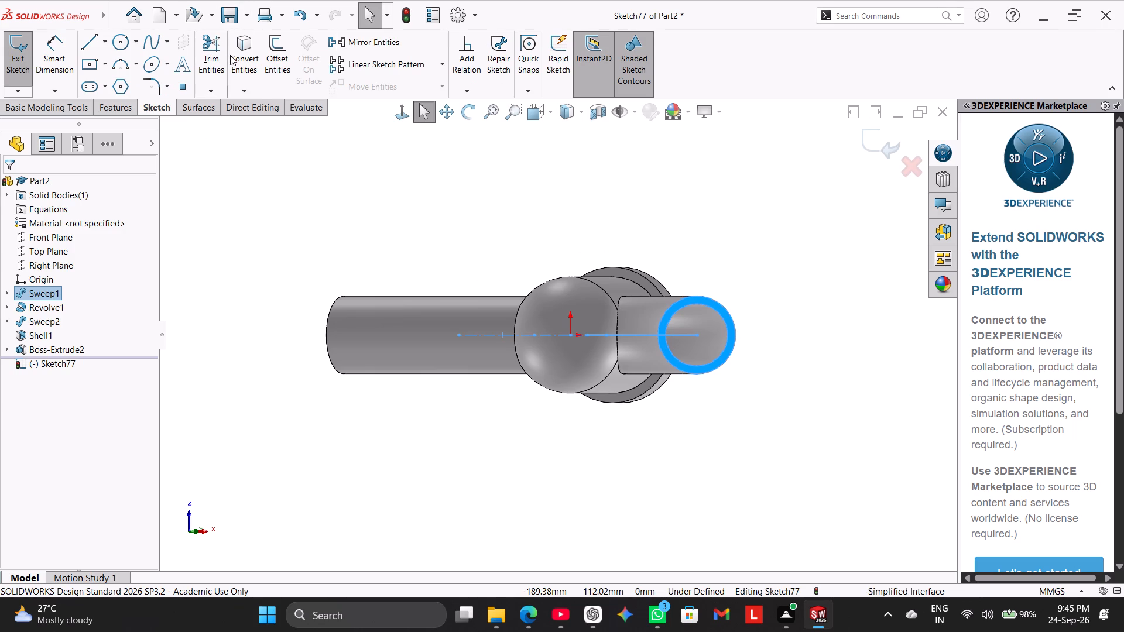
click(126, 44)
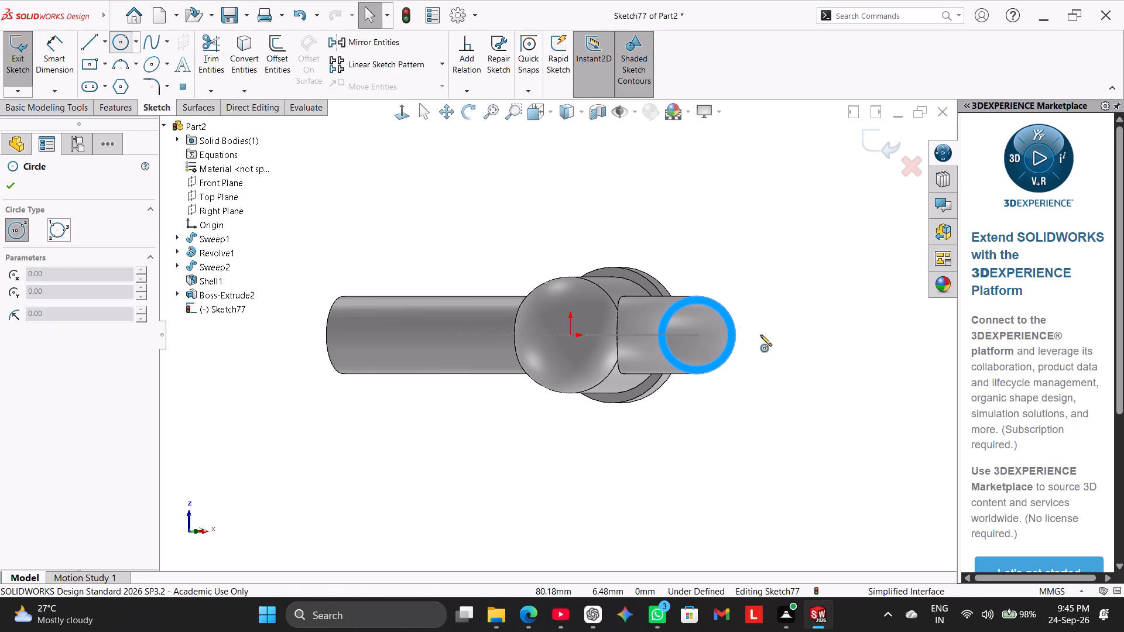
click(698, 336)
click(725, 379)
right_click(778, 265)
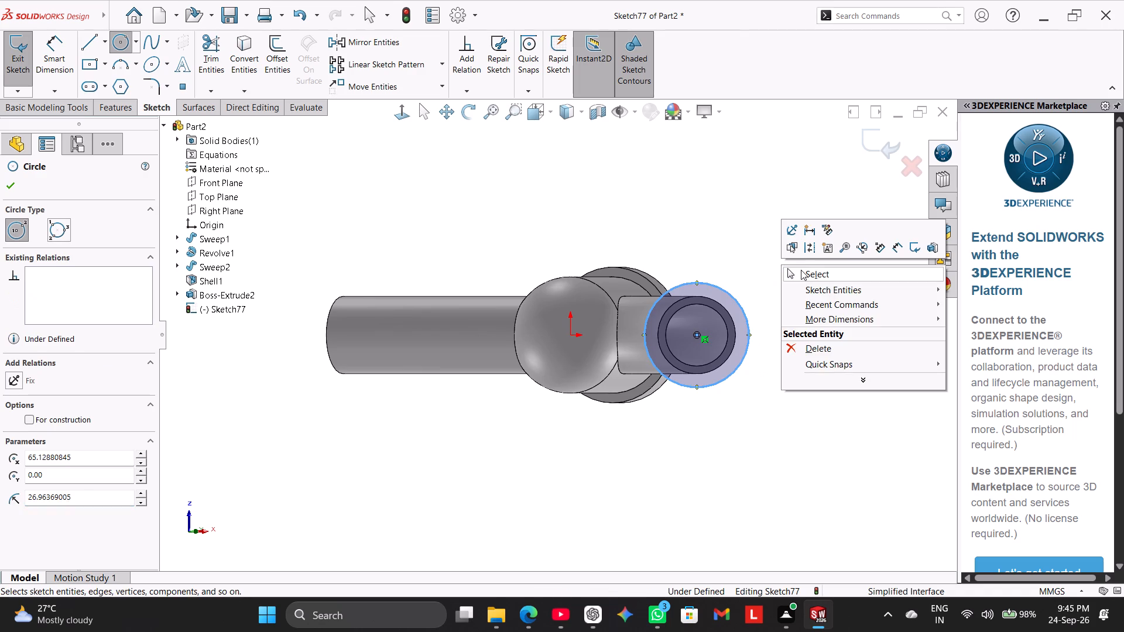
click(801, 270)
Dimension the new circle's diameter at 52 mm.
click(61, 61)
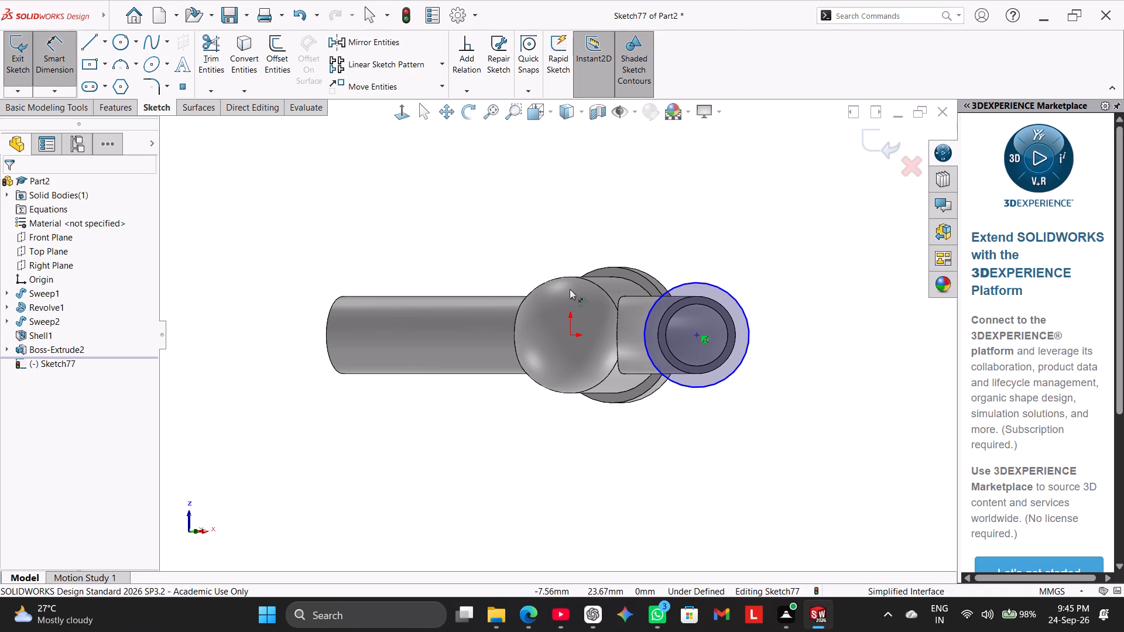
click(690, 281)
click(794, 225)
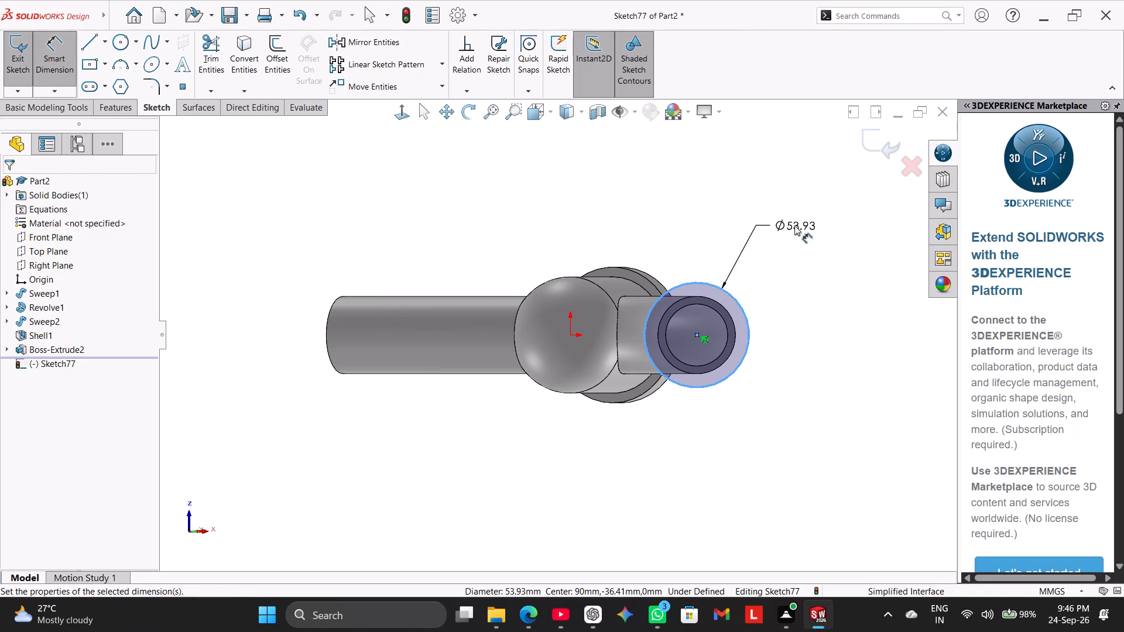
key(2)
key(BackSpace)
text(52)
key(Return)
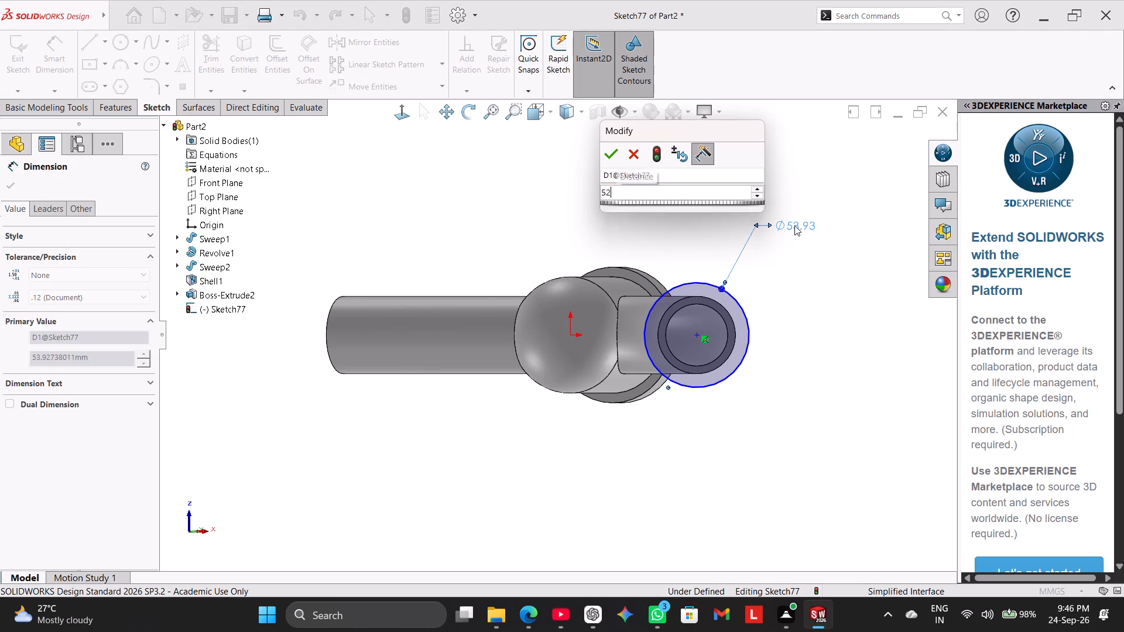
right_click(690, 209)
click(728, 246)
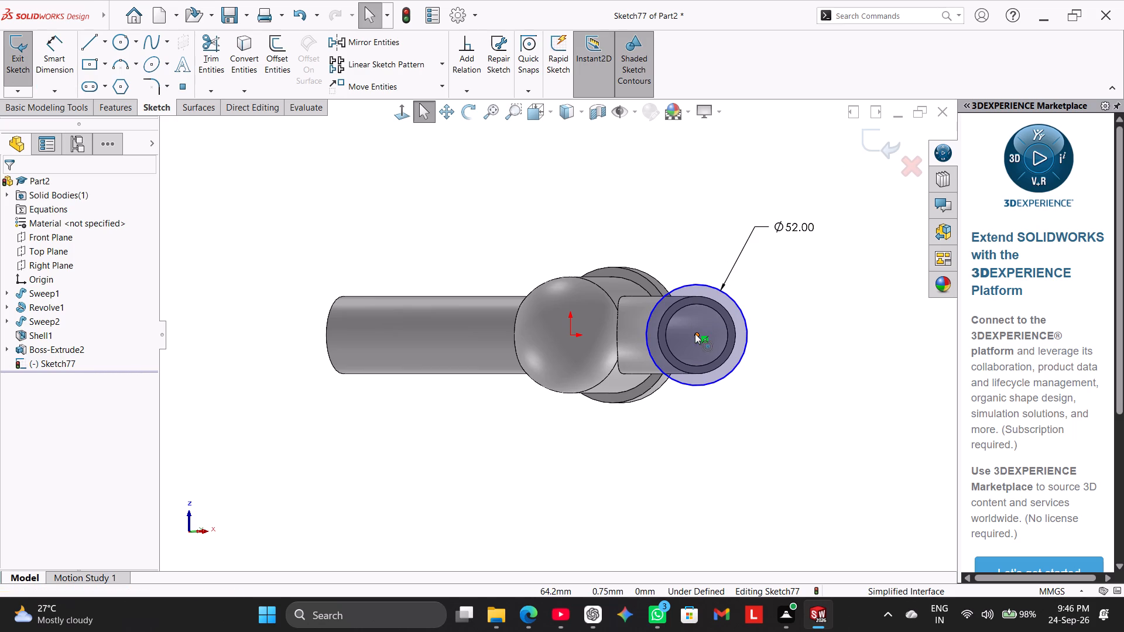
Examine the sketched circle against the curved pipe's end face, both face-on and at an angle.
middle_drag(685, 230, 702, 281)
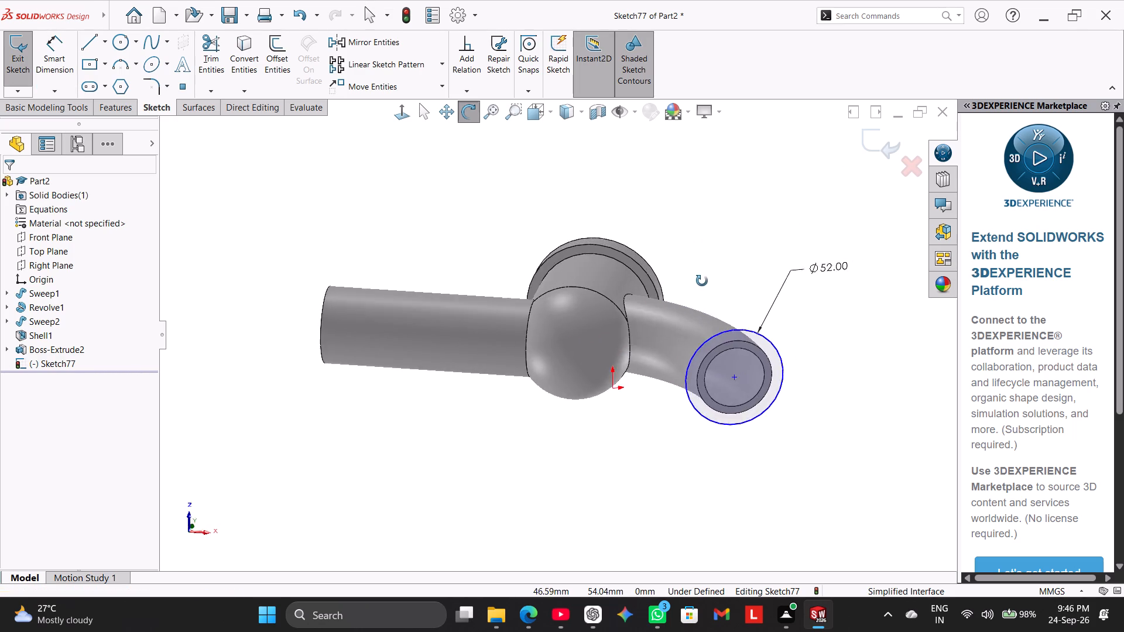
middle_drag(702, 281, 688, 252)
click(401, 109)
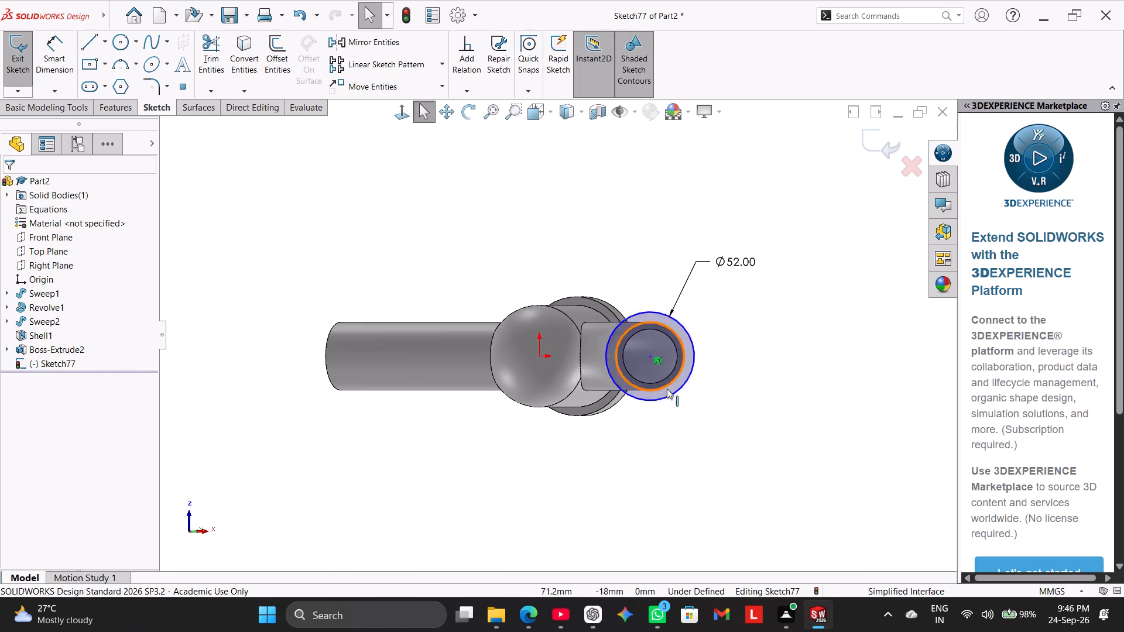
scroll(689, 386, down, 5)
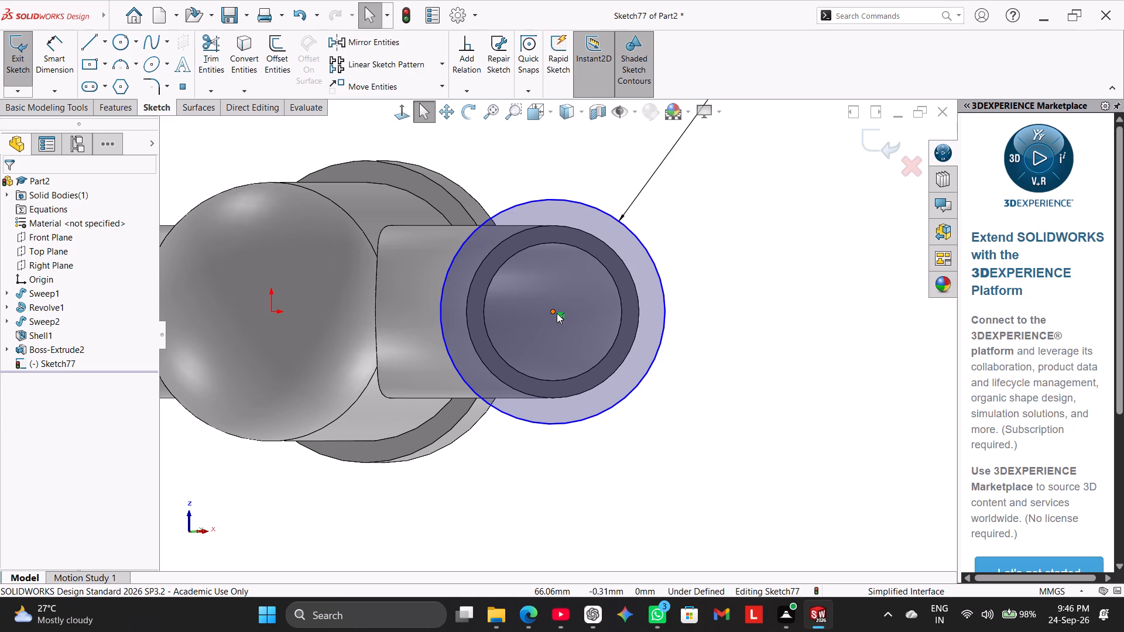
click(546, 181)
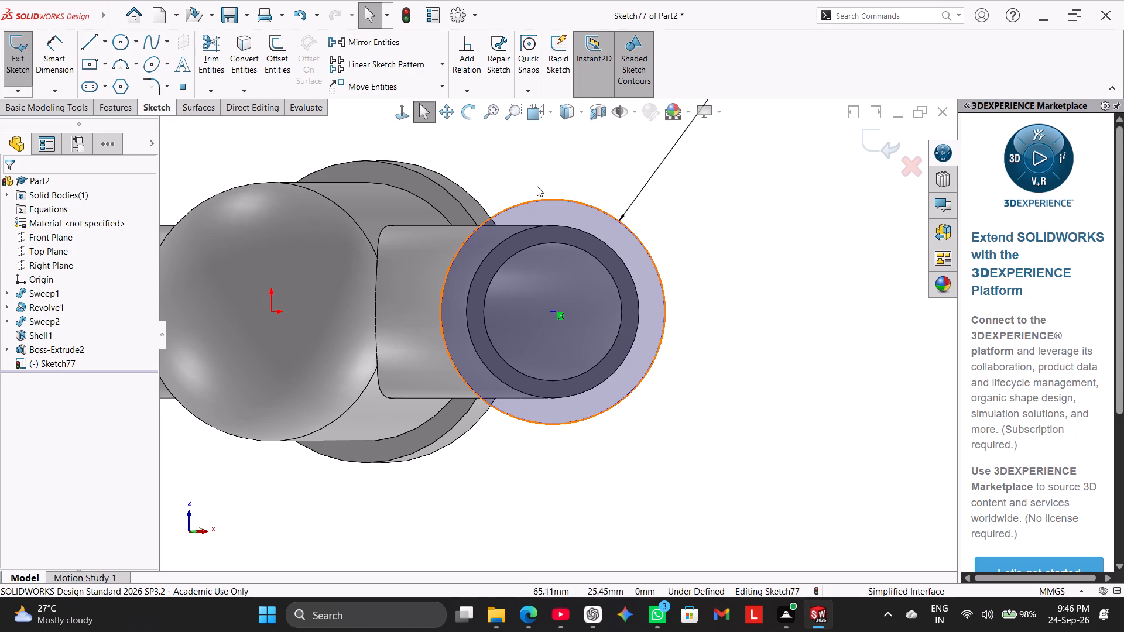
middle_drag(531, 174, 578, 257)
scroll(703, 287, up, 3)
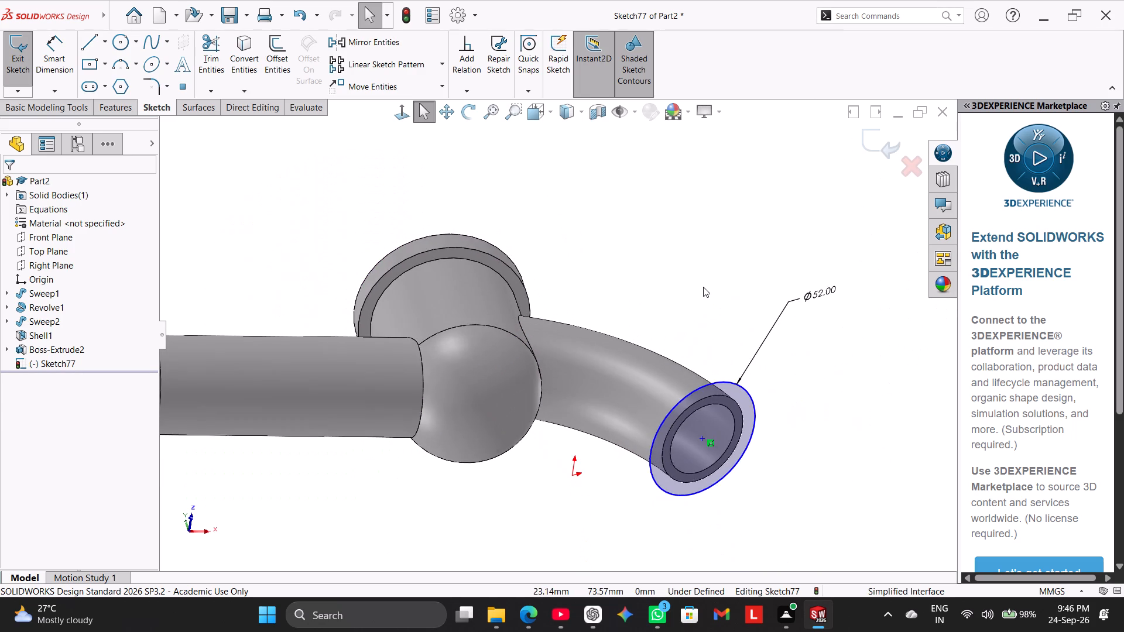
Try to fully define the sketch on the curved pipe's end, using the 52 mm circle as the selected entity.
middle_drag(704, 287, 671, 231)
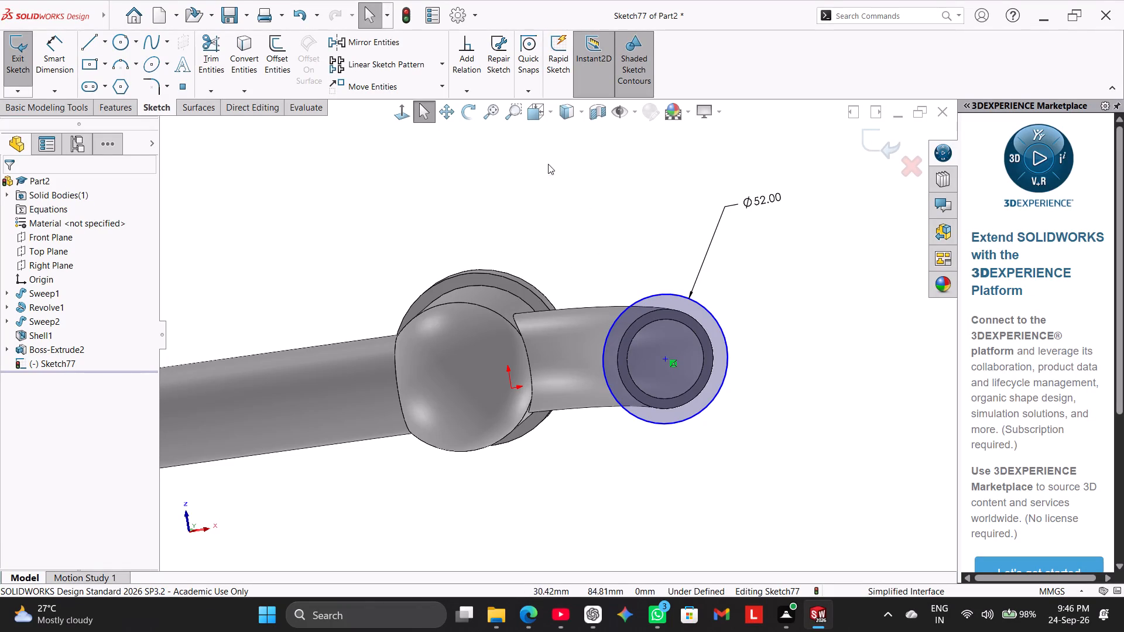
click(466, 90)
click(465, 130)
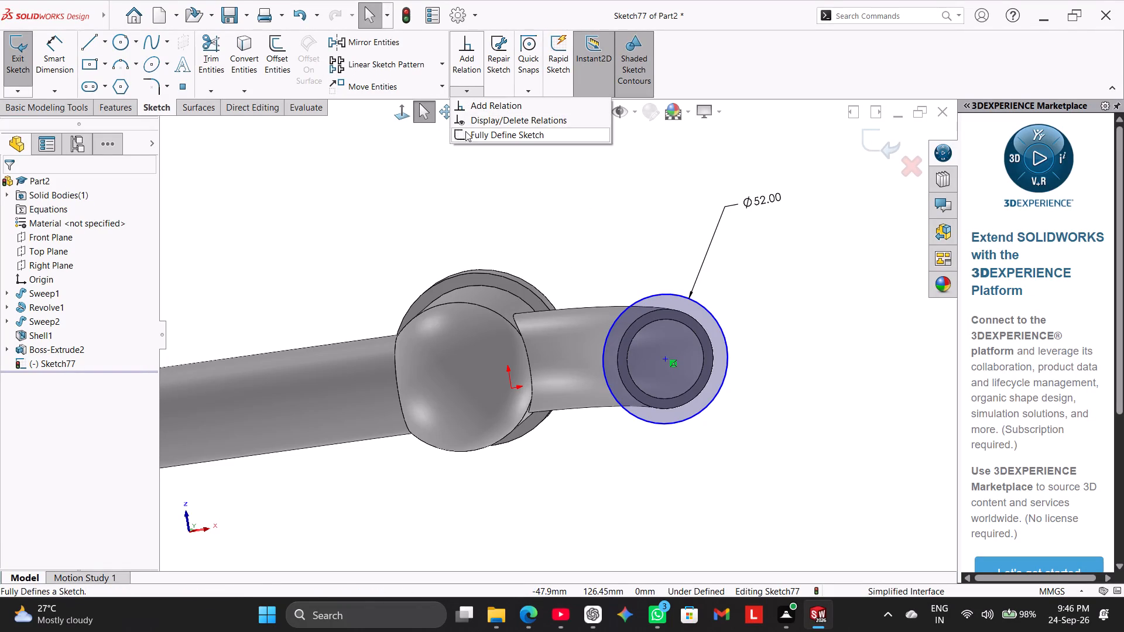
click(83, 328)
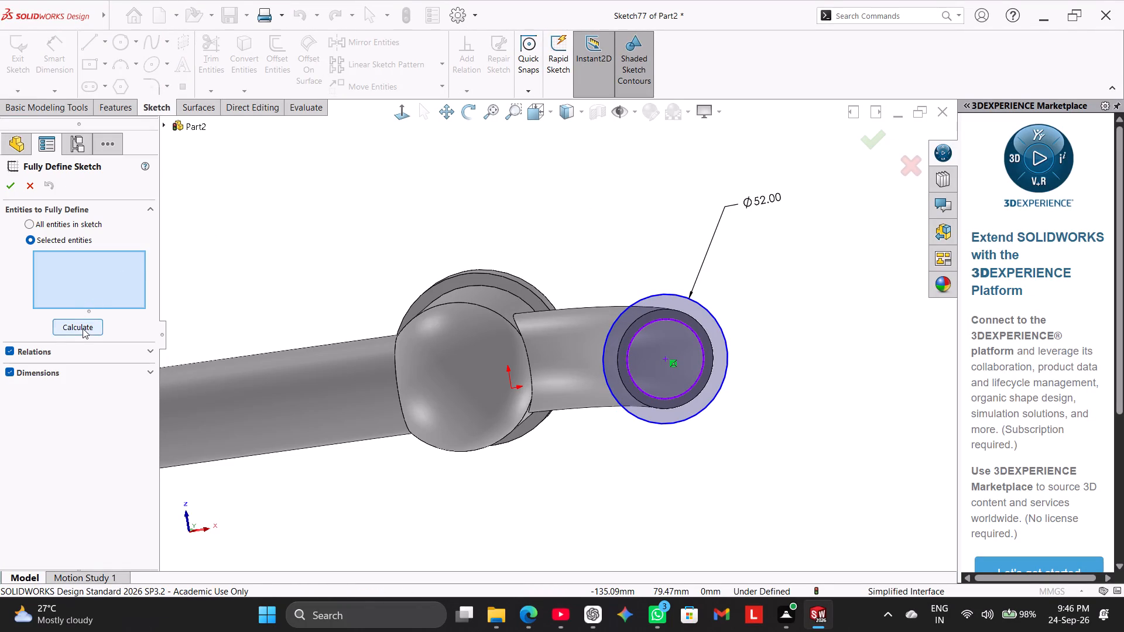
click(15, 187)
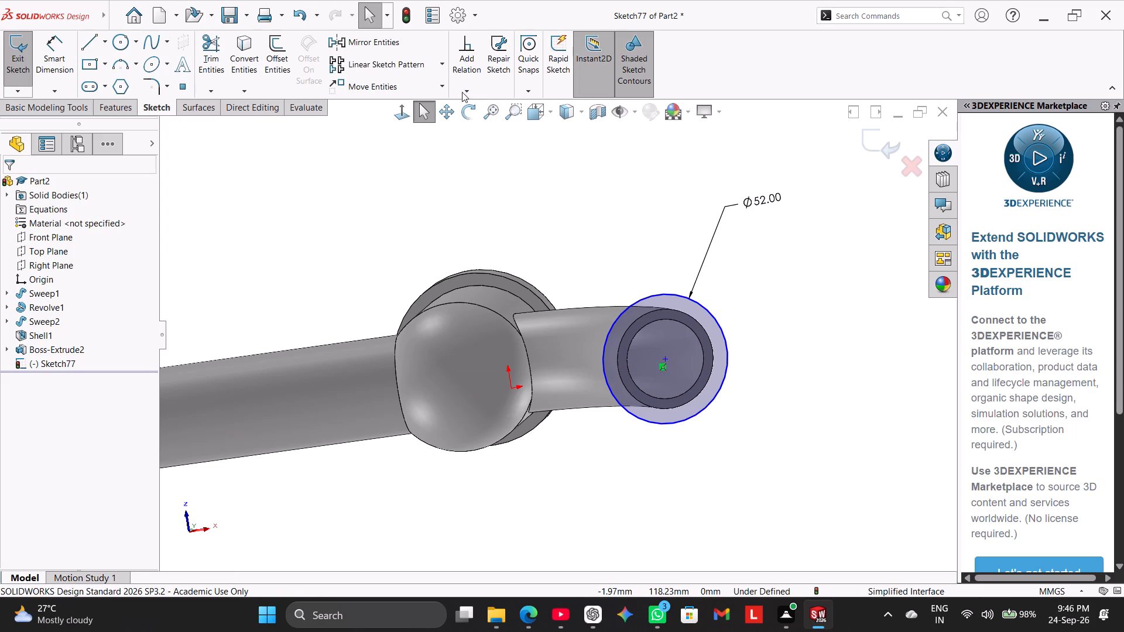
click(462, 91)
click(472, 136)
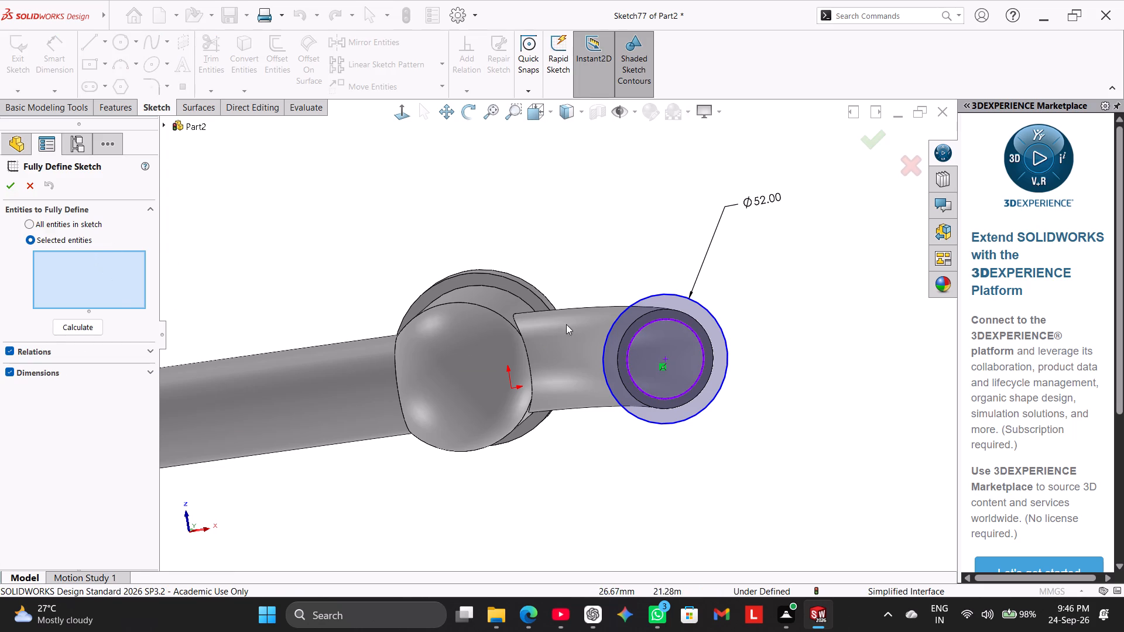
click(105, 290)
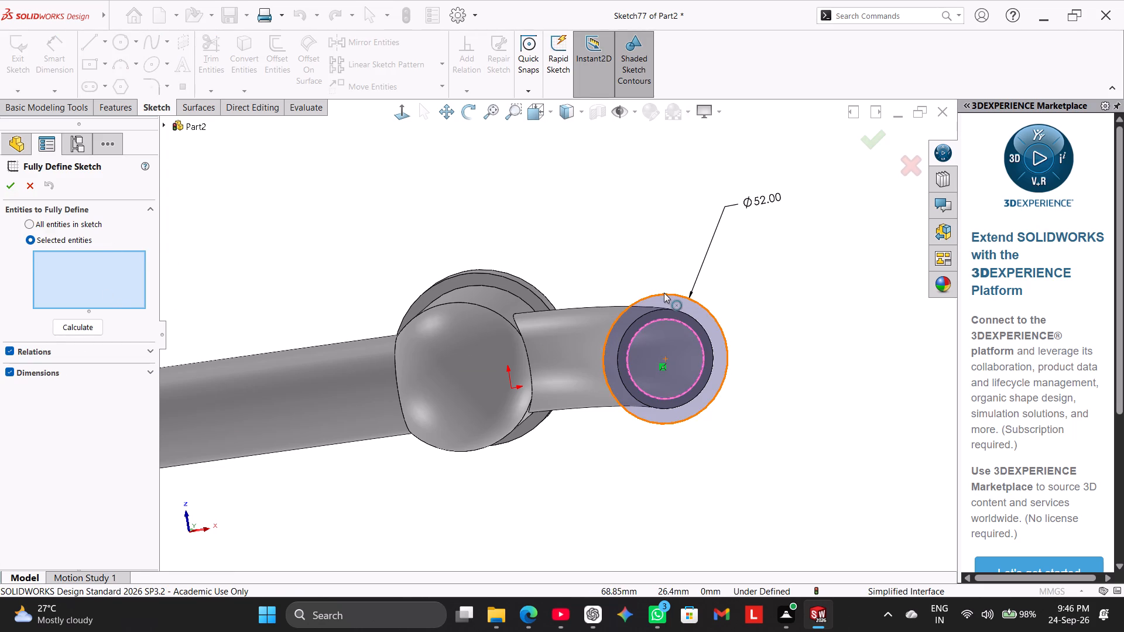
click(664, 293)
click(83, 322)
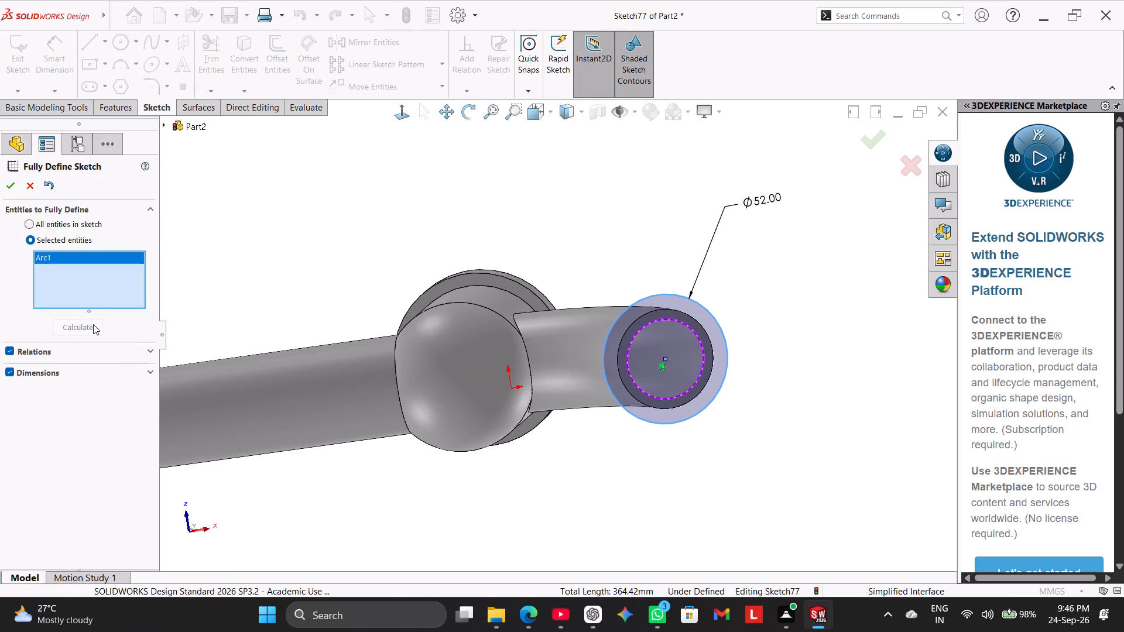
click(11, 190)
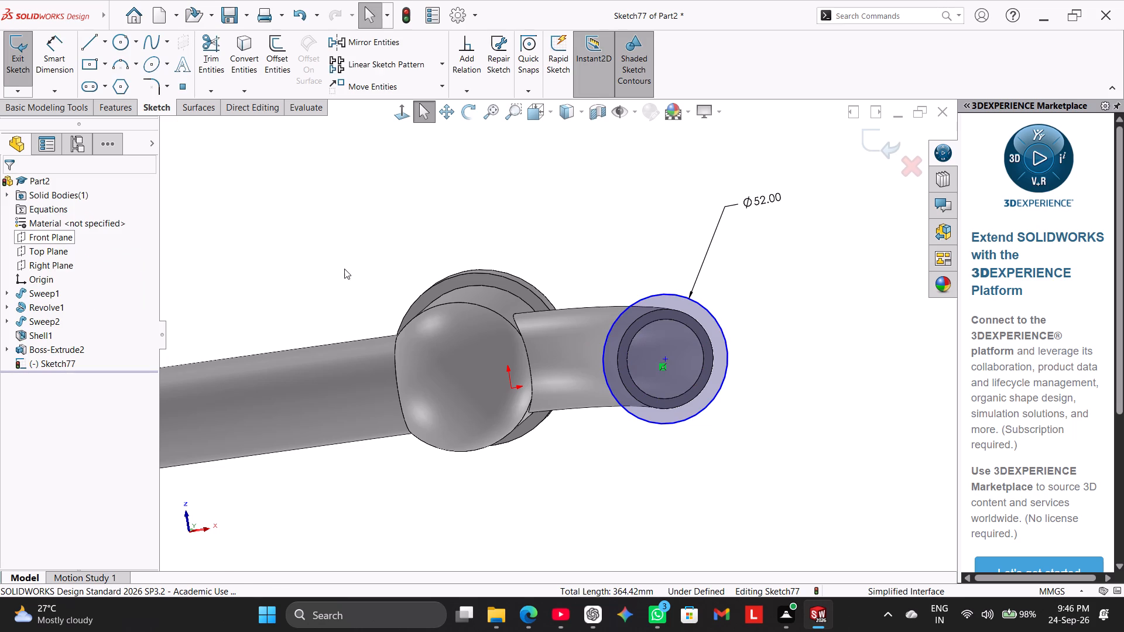
Make the 52 mm circle concentric with the curved pipe's outer end edge and exit the sketch.
click(344, 267)
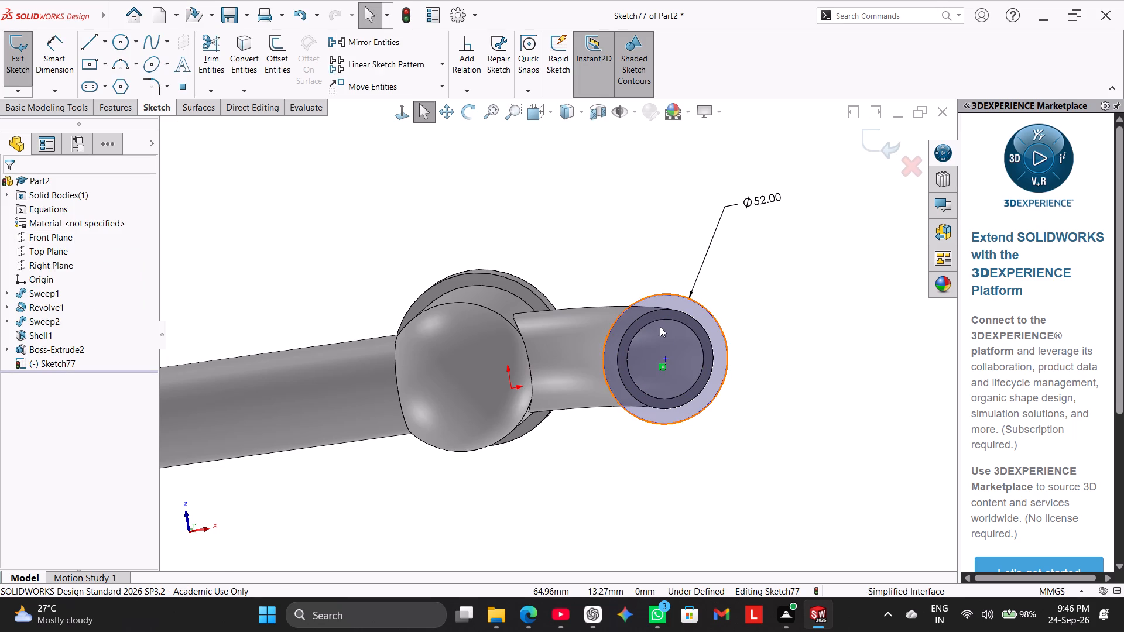
click(619, 260)
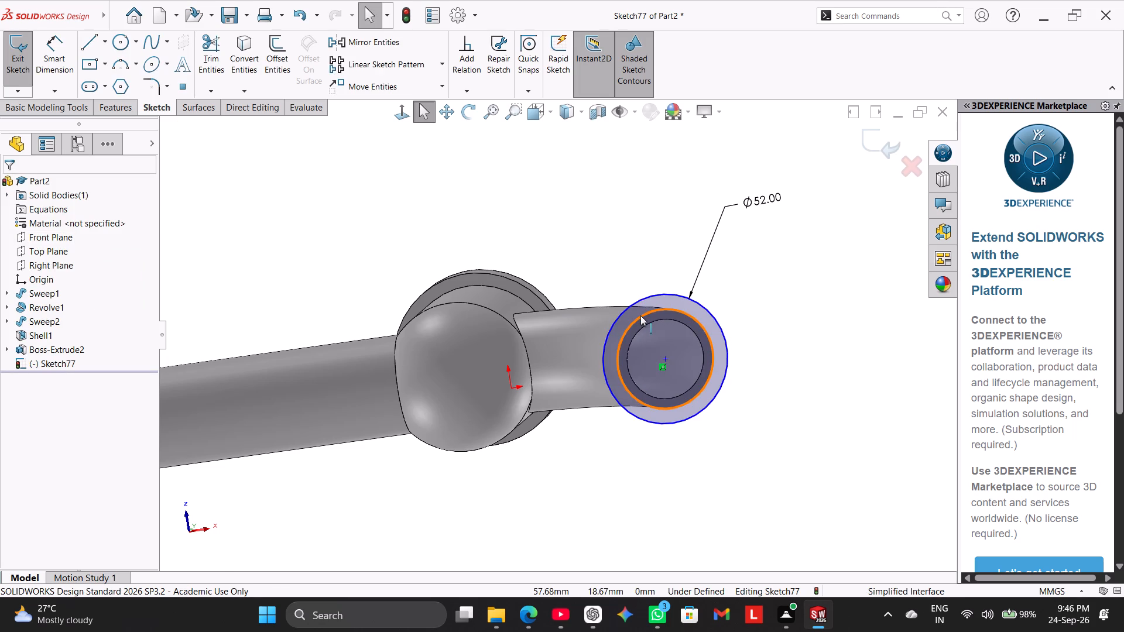
ctrl+click(640, 315)
ctrl+click(636, 300)
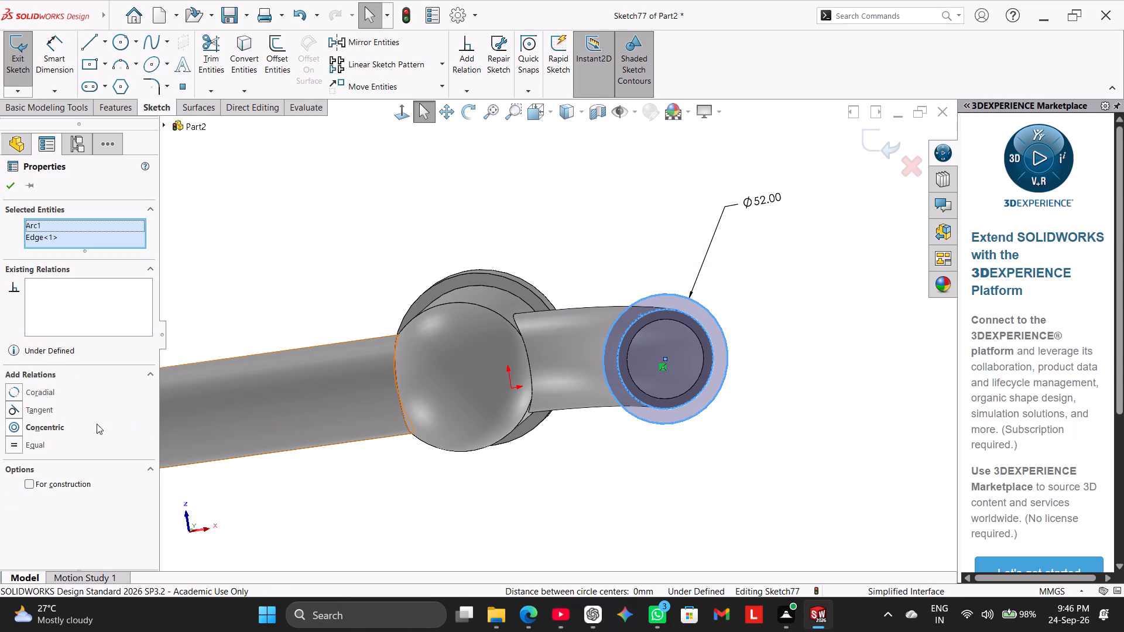
click(60, 426)
right_click(382, 225)
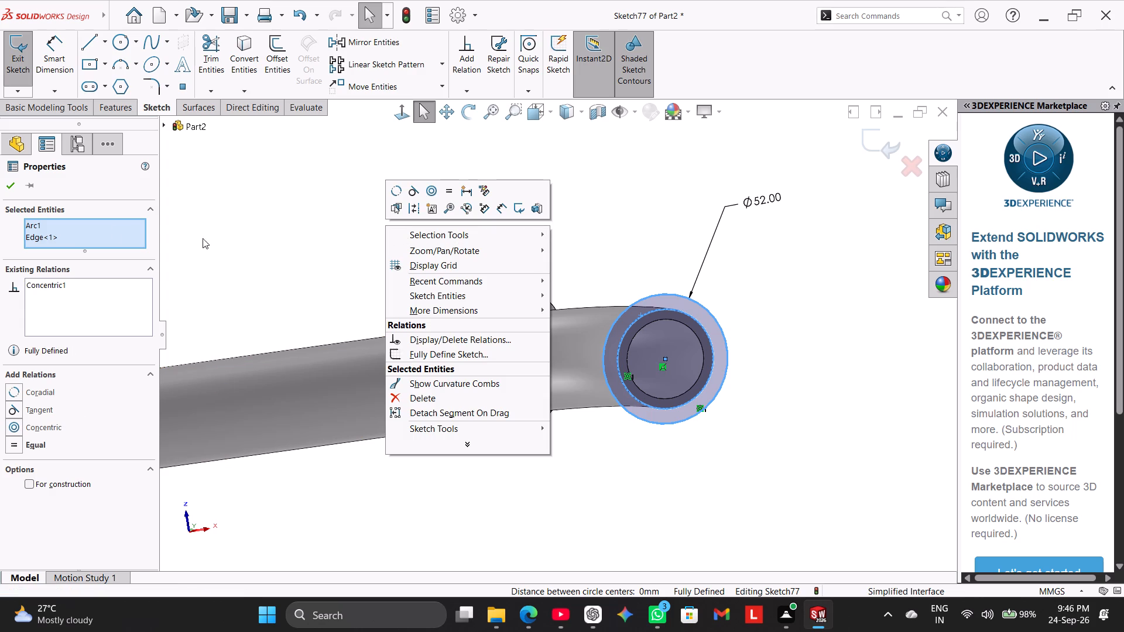
click(15, 184)
click(335, 258)
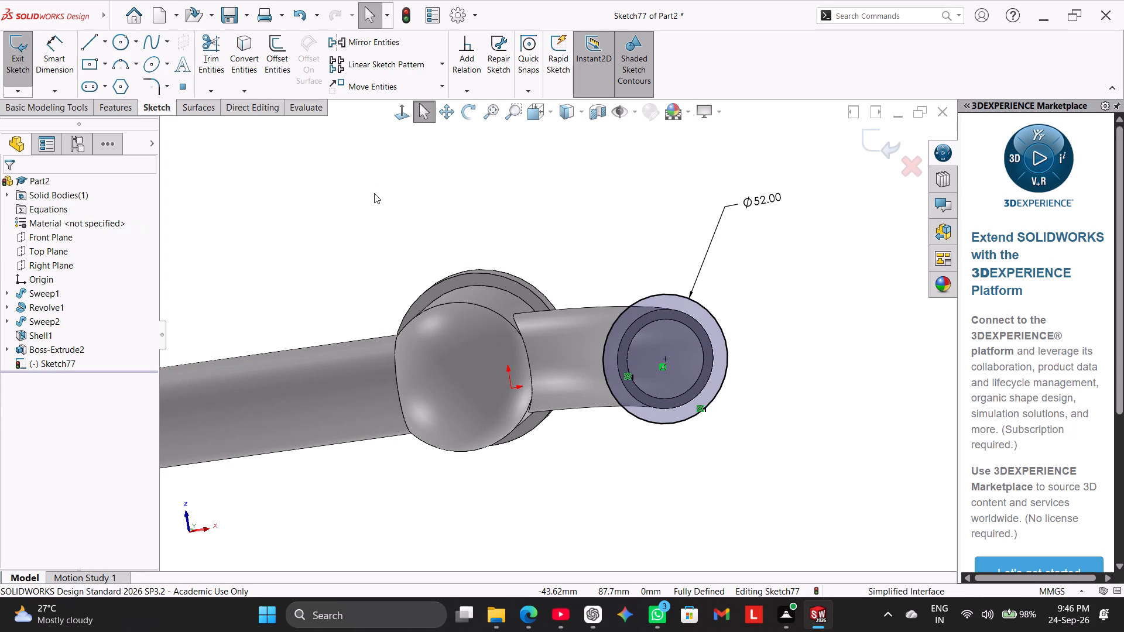
click(25, 63)
Extrude the 52 mm circle 10 mm blind outward from the curved pipe's end as a merged boss.
click(39, 67)
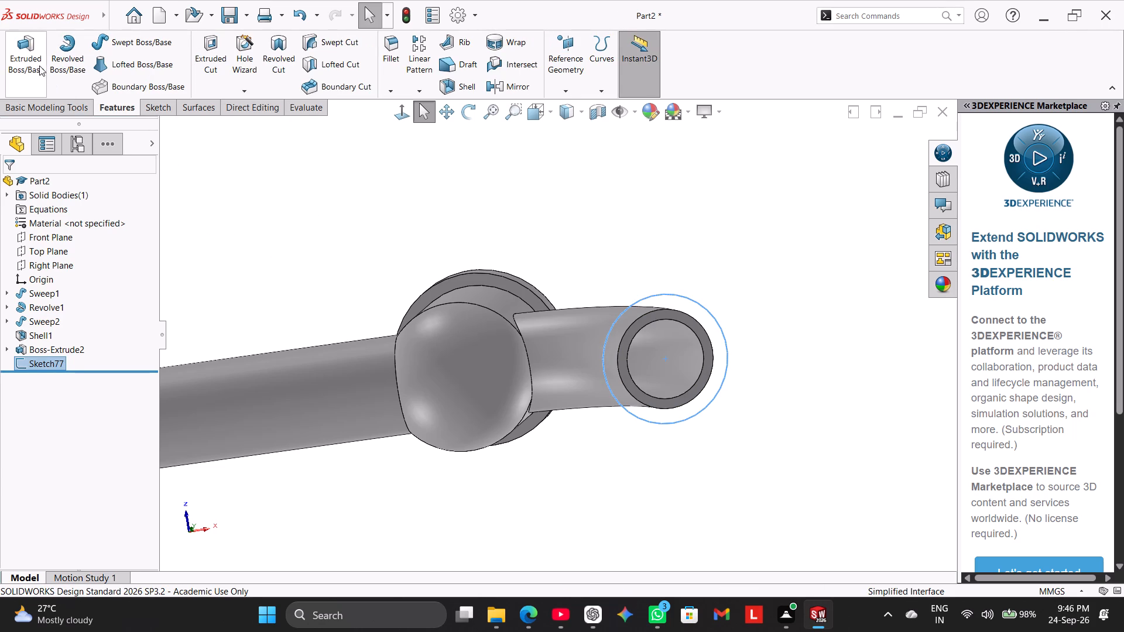
middle_drag(345, 249, 381, 333)
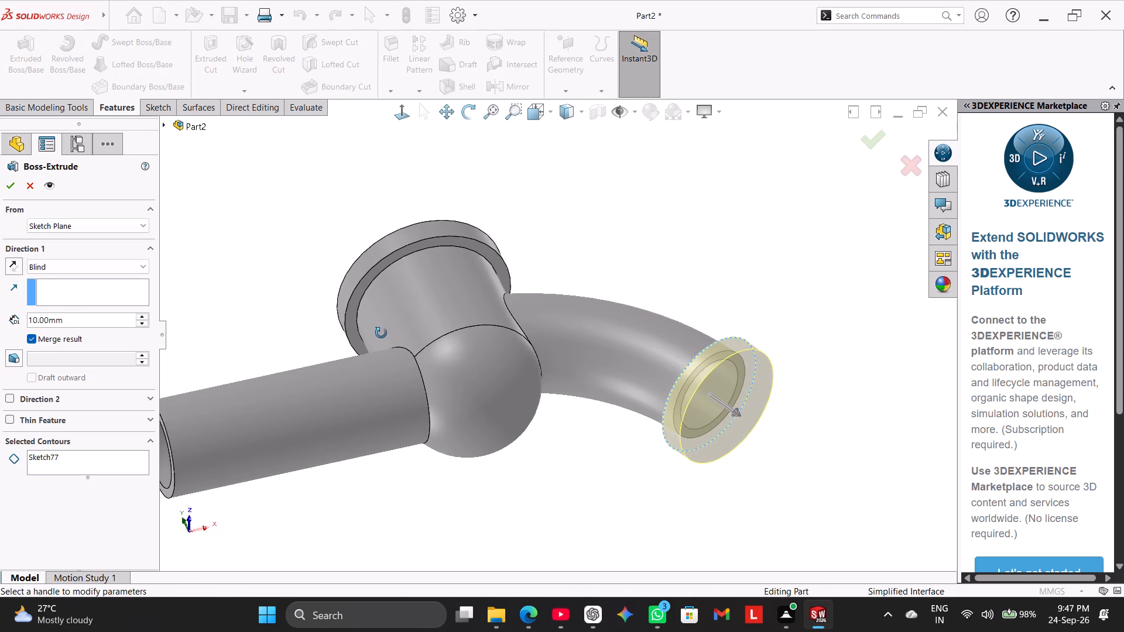
middle_drag(381, 333, 377, 336)
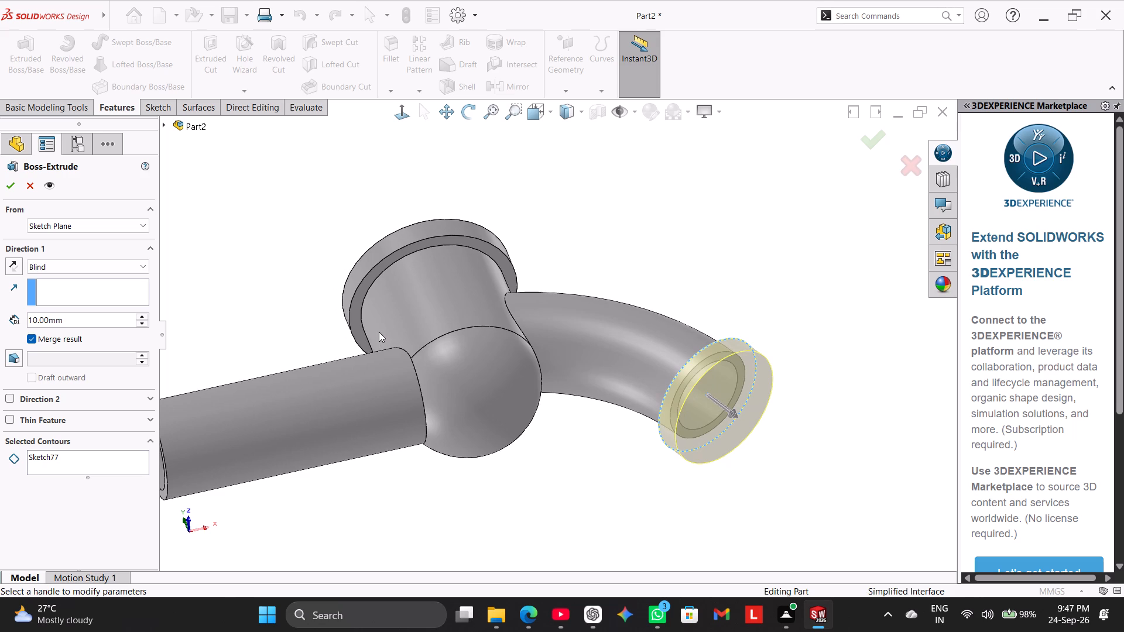
click(14, 187)
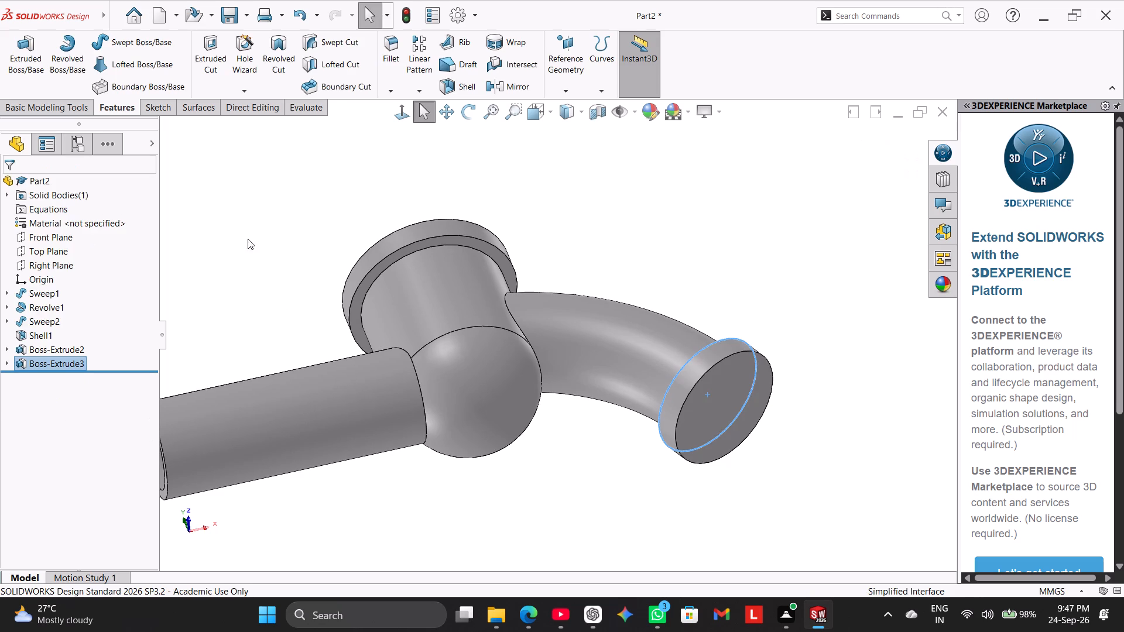
Examine the whole fitting in isometric, top and rotated views, including the new flange and the pipe openings.
right_drag(210, 288, 383, 197)
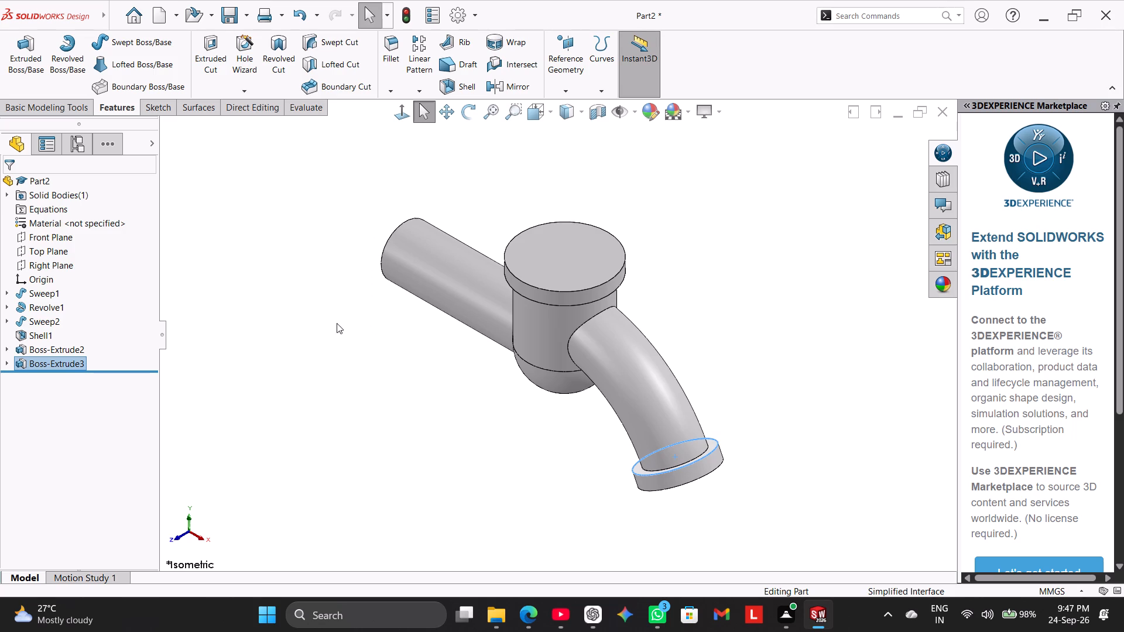
middle_drag(301, 276, 386, 345)
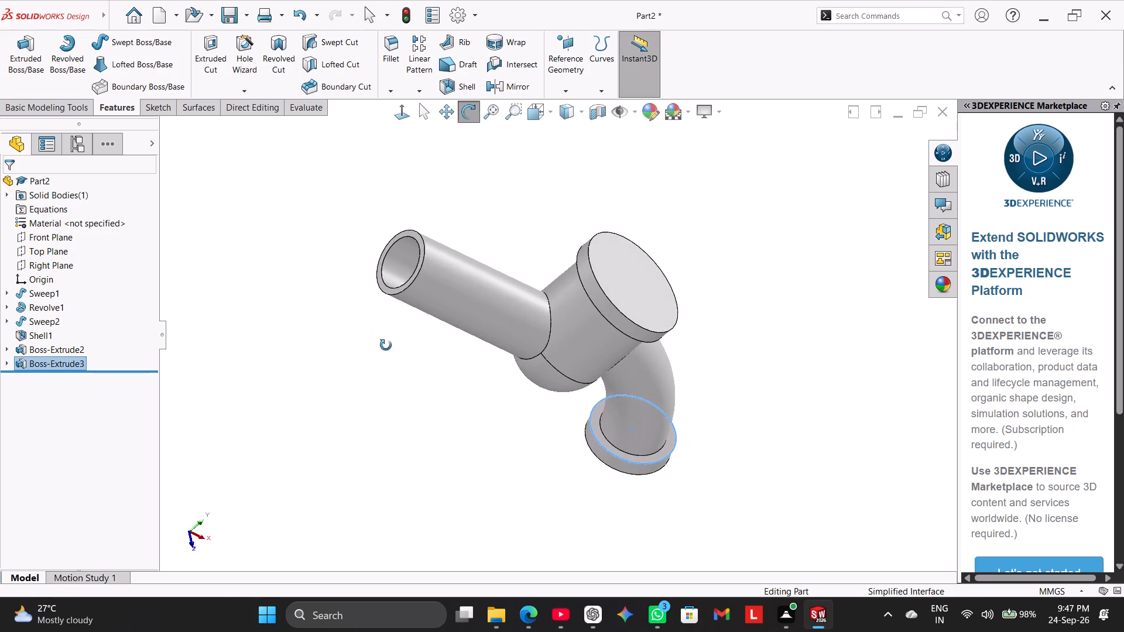
middle_drag(386, 345, 383, 361)
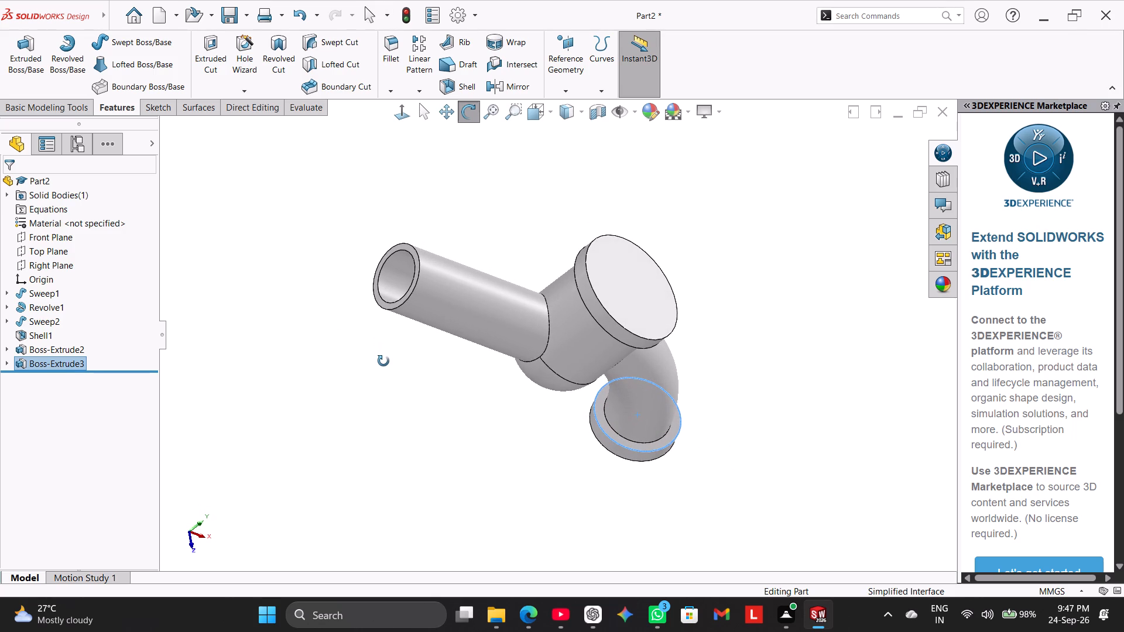
middle_drag(383, 361, 369, 379)
right_drag(291, 352, 312, 263)
right_drag(277, 331, 361, 219)
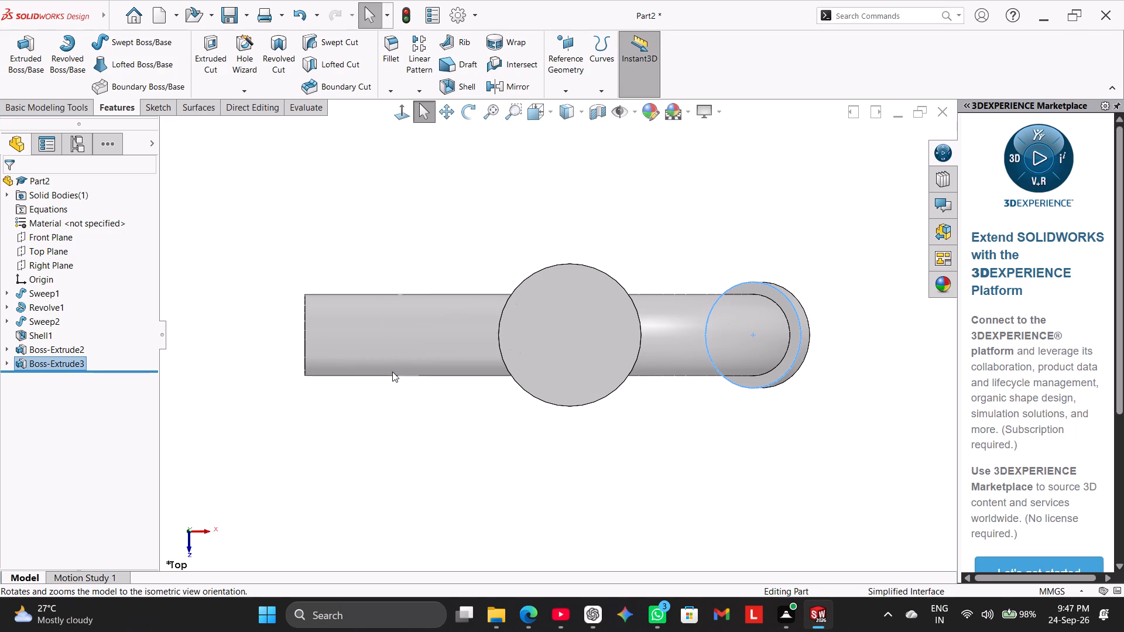
click(392, 372)
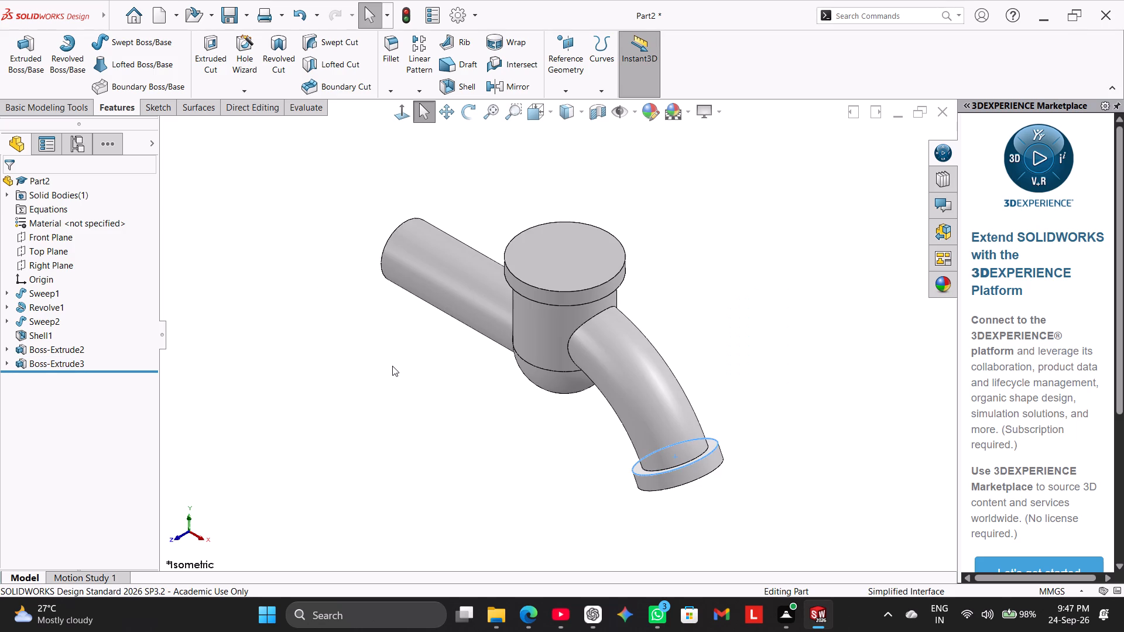
middle_drag(222, 376, 226, 248)
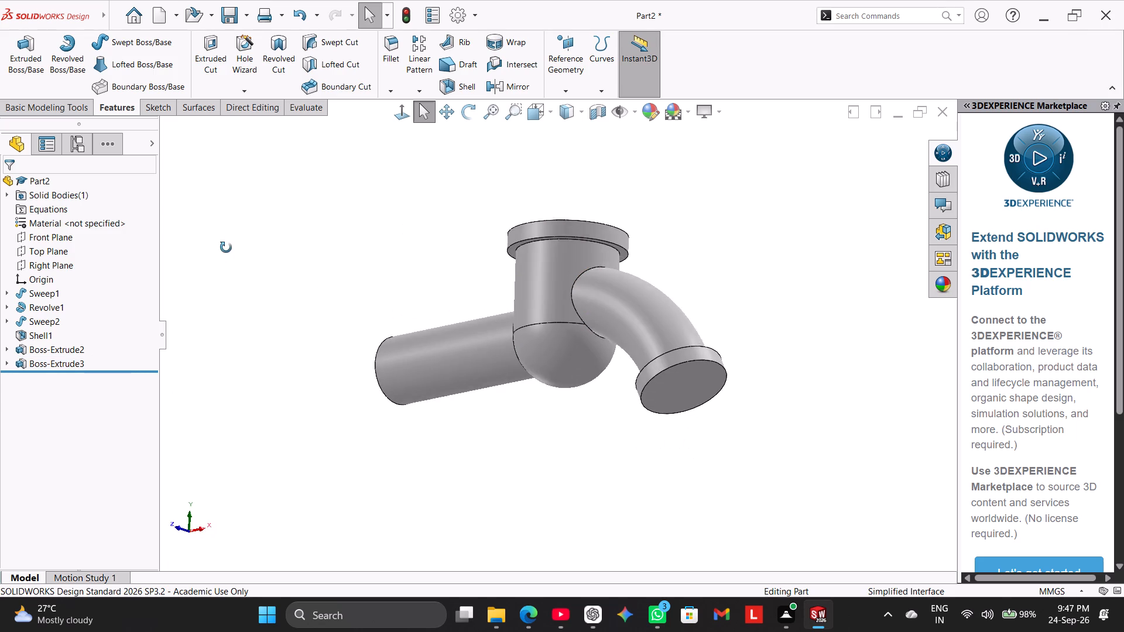
middle_drag(226, 248, 226, 245)
middle_drag(246, 271, 262, 308)
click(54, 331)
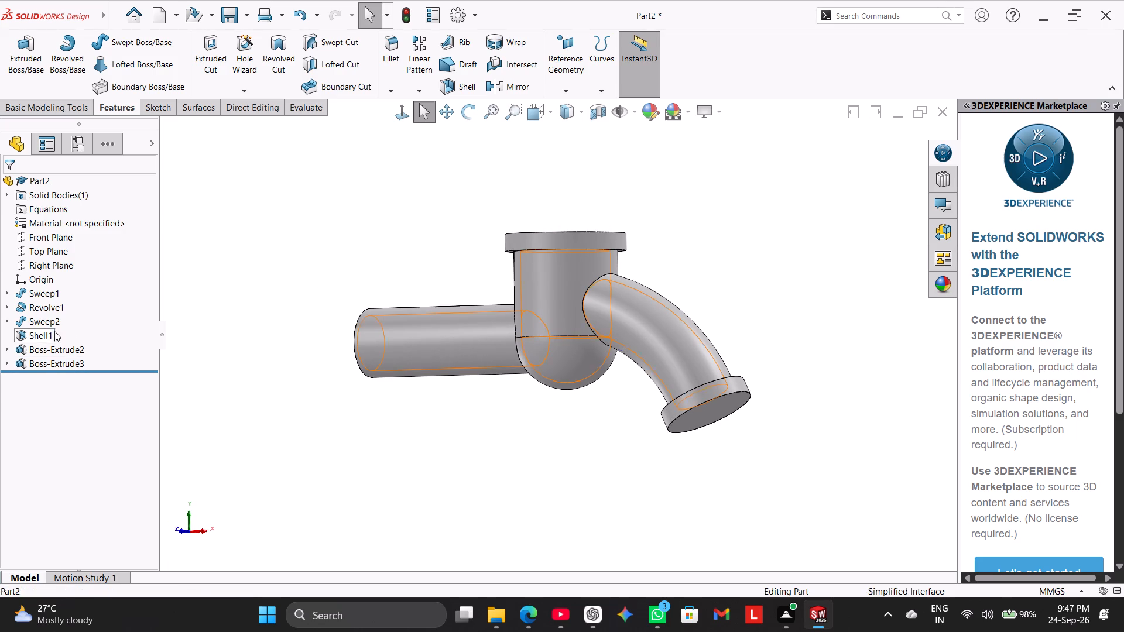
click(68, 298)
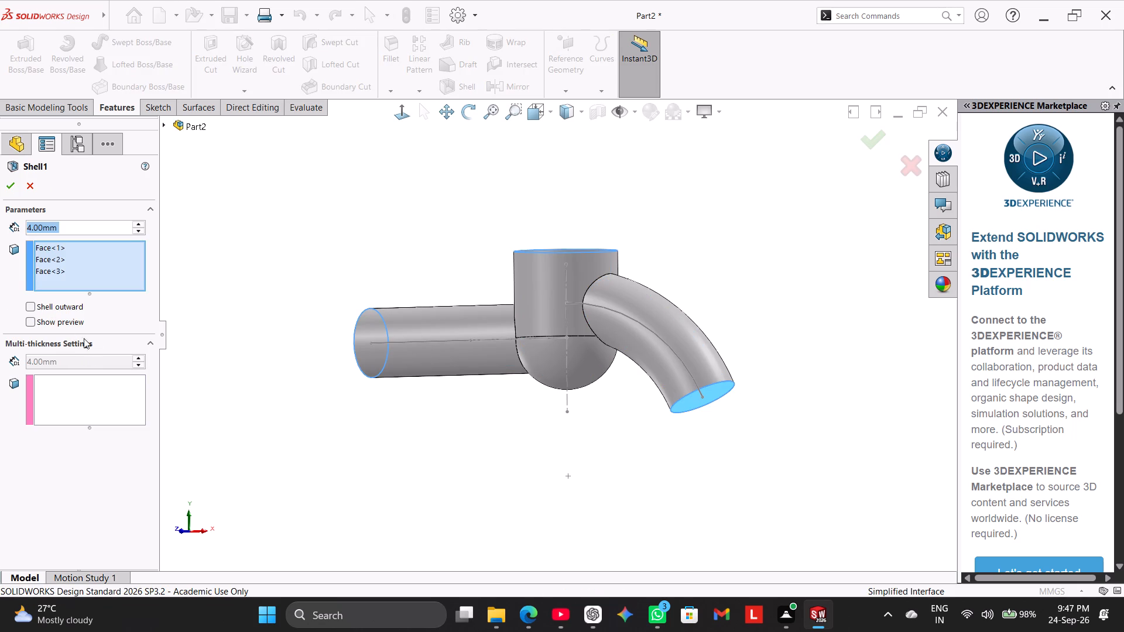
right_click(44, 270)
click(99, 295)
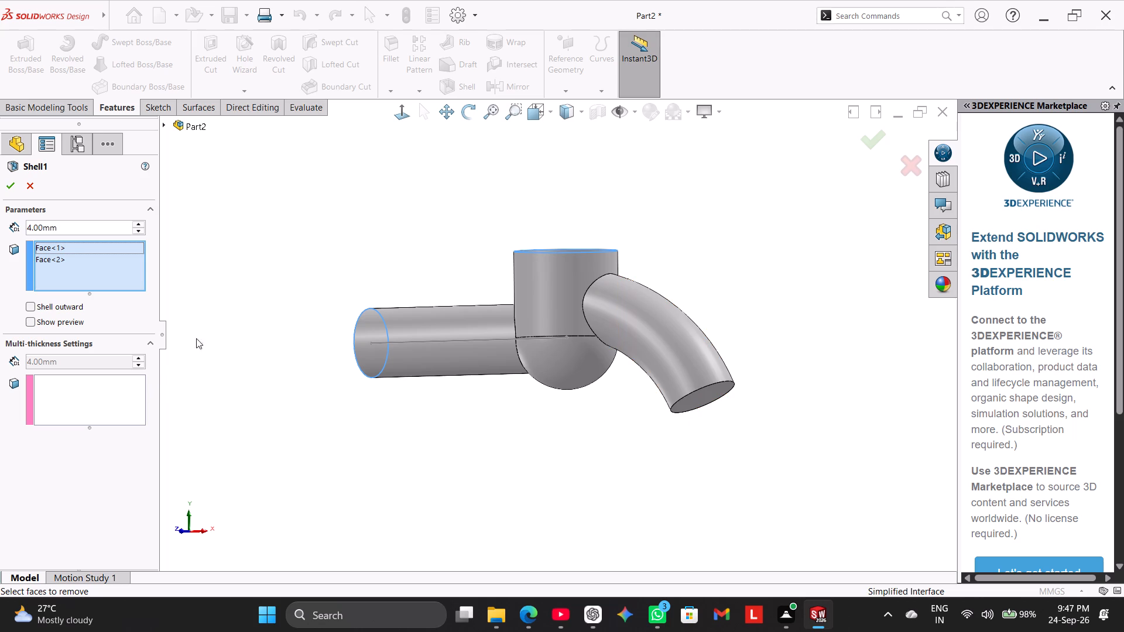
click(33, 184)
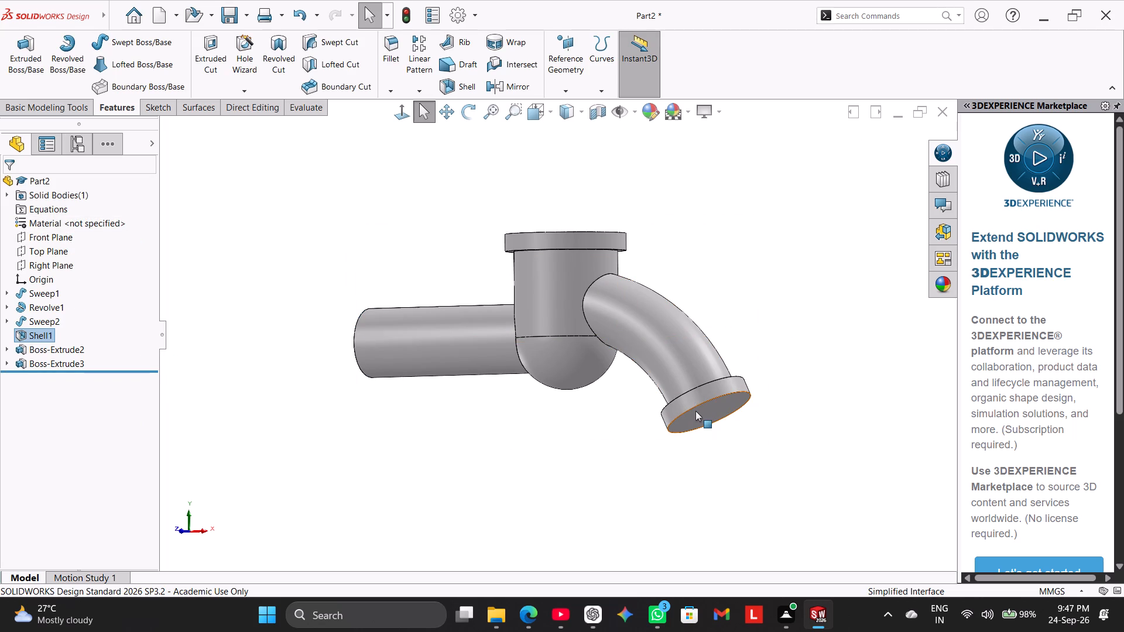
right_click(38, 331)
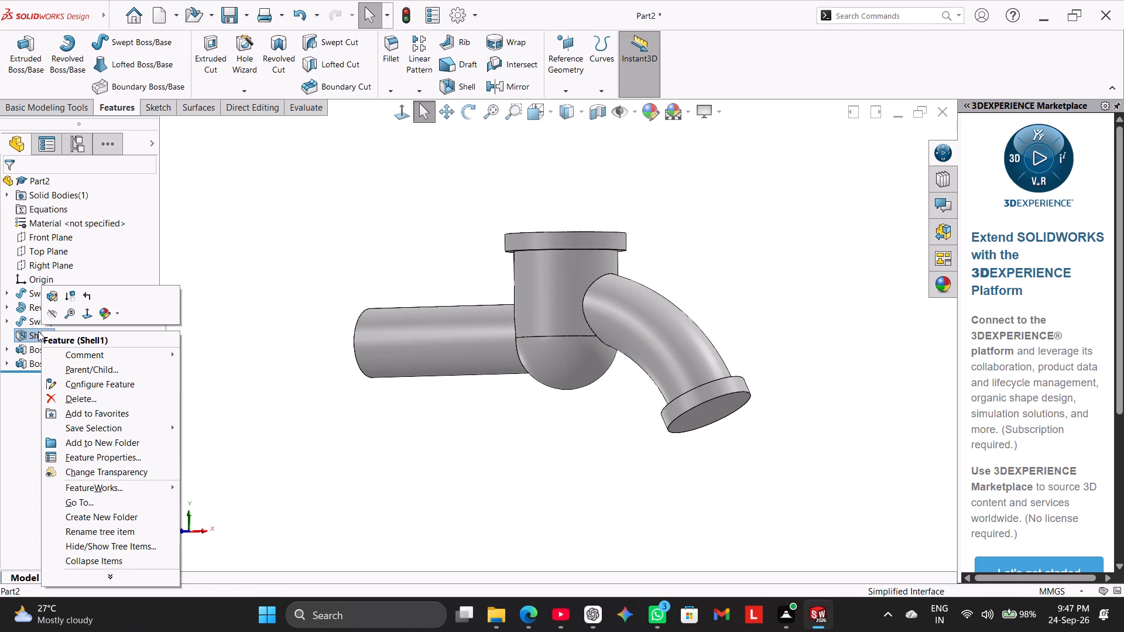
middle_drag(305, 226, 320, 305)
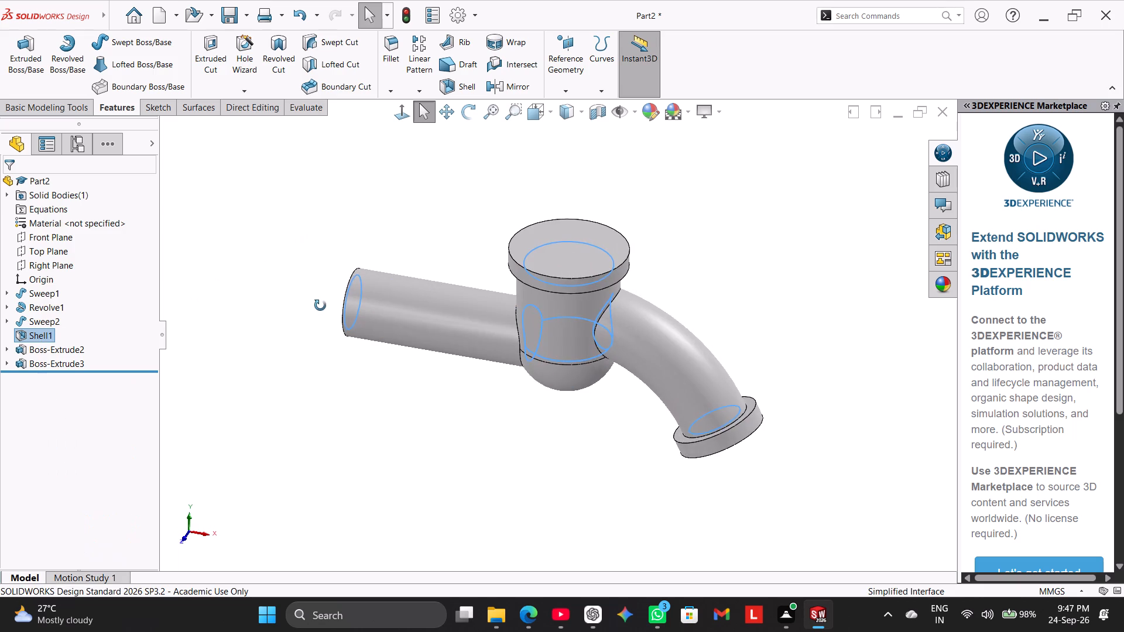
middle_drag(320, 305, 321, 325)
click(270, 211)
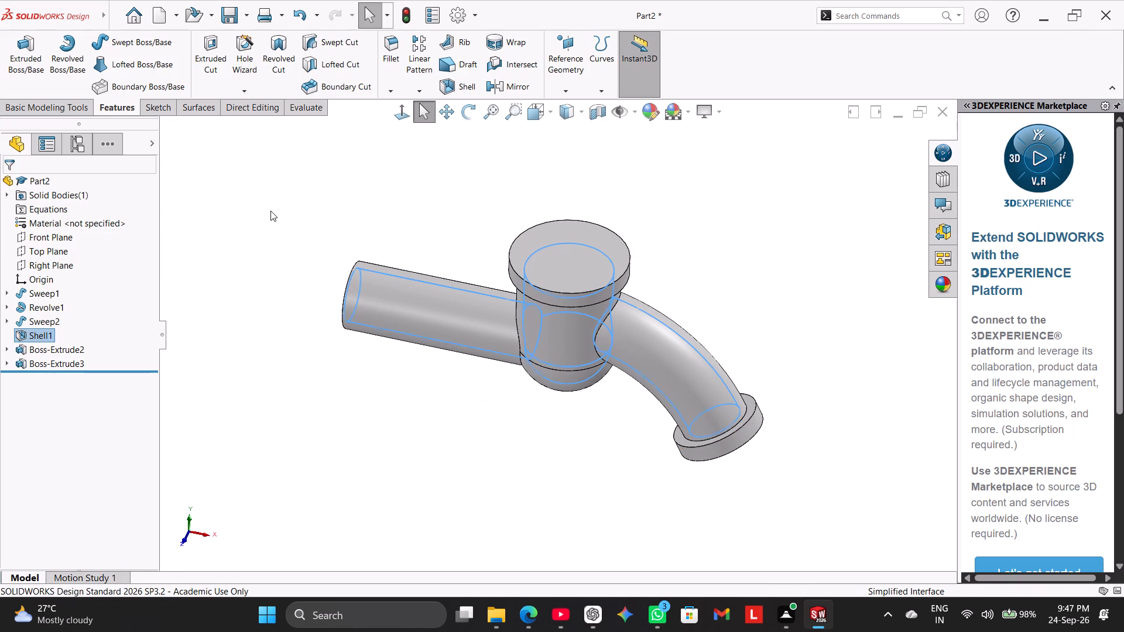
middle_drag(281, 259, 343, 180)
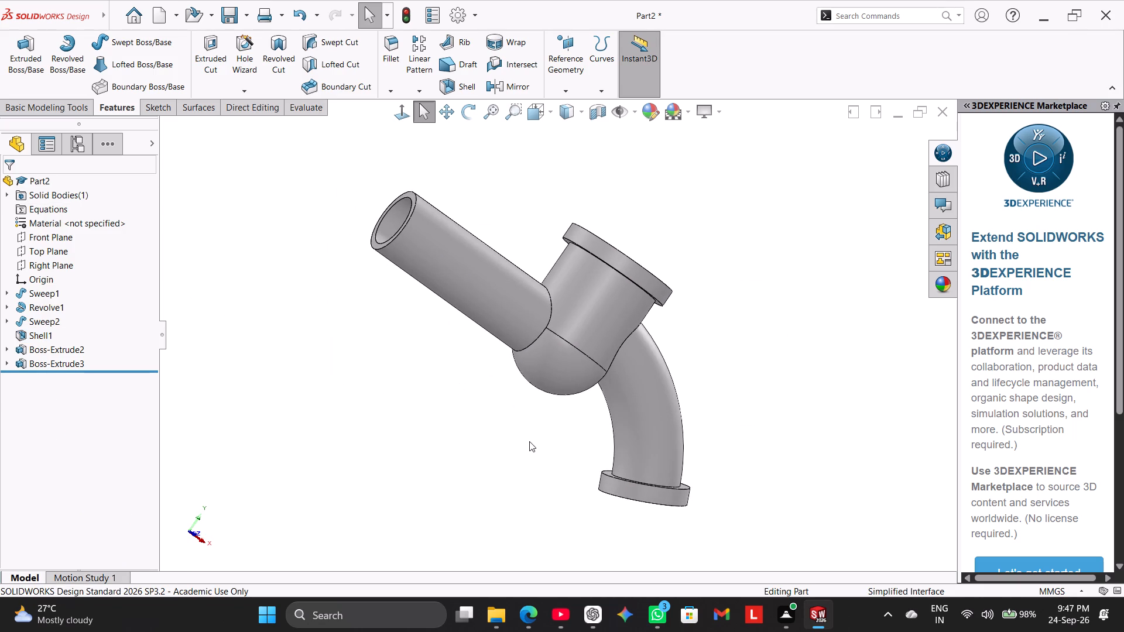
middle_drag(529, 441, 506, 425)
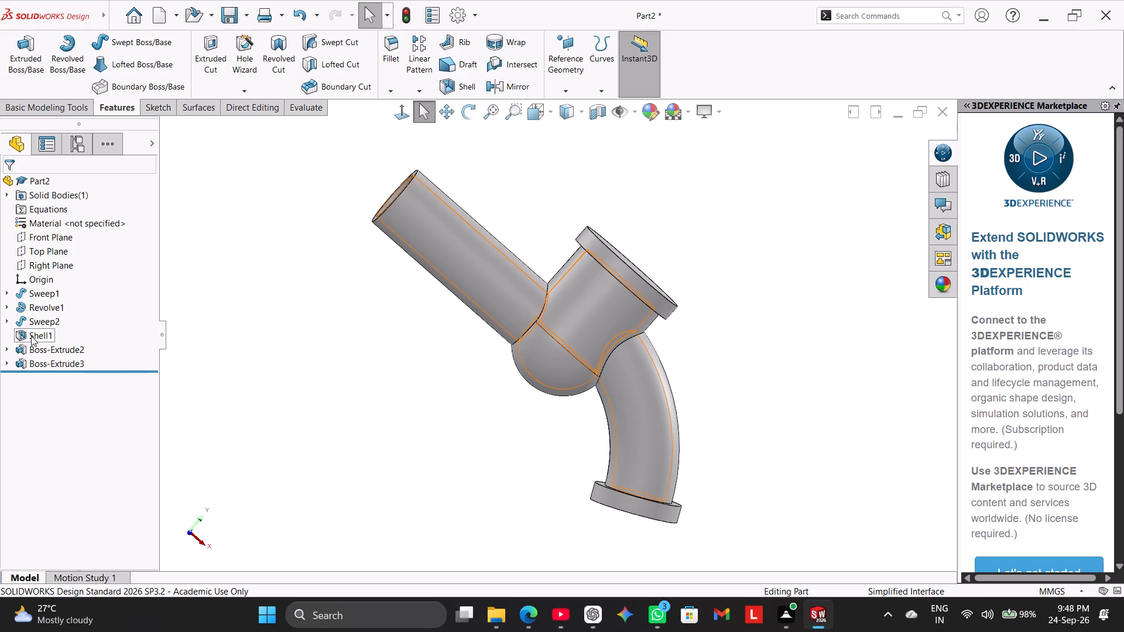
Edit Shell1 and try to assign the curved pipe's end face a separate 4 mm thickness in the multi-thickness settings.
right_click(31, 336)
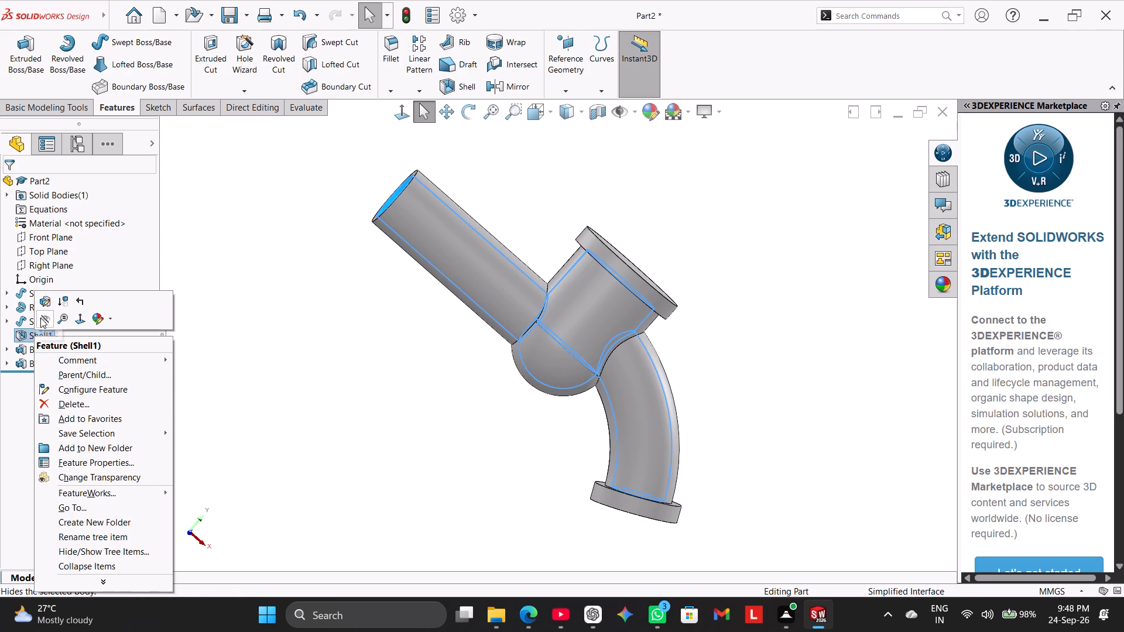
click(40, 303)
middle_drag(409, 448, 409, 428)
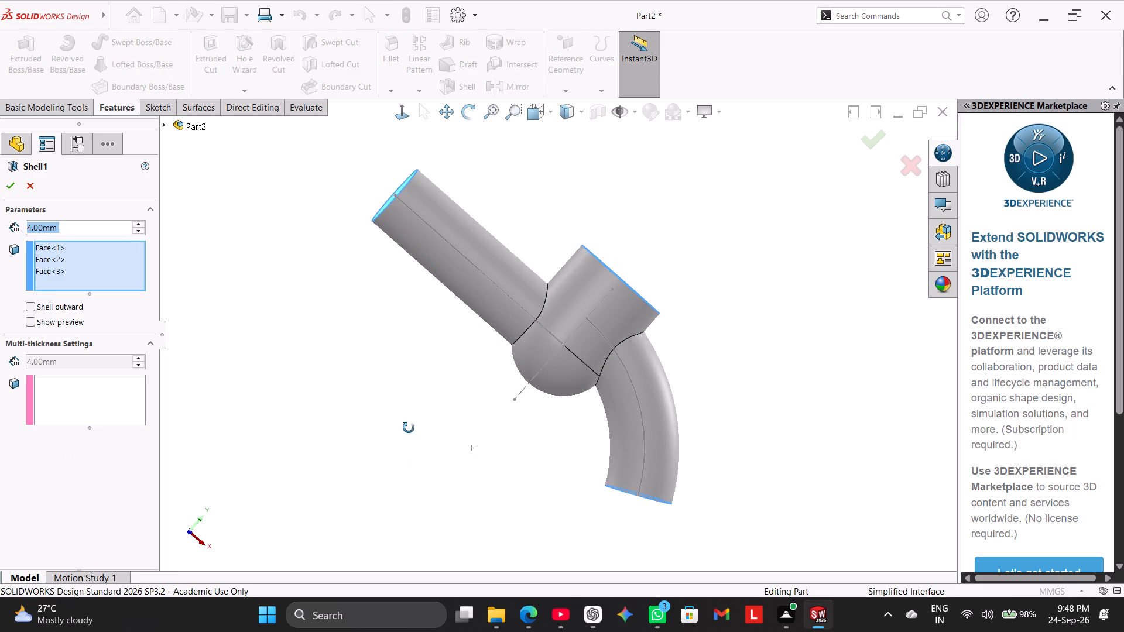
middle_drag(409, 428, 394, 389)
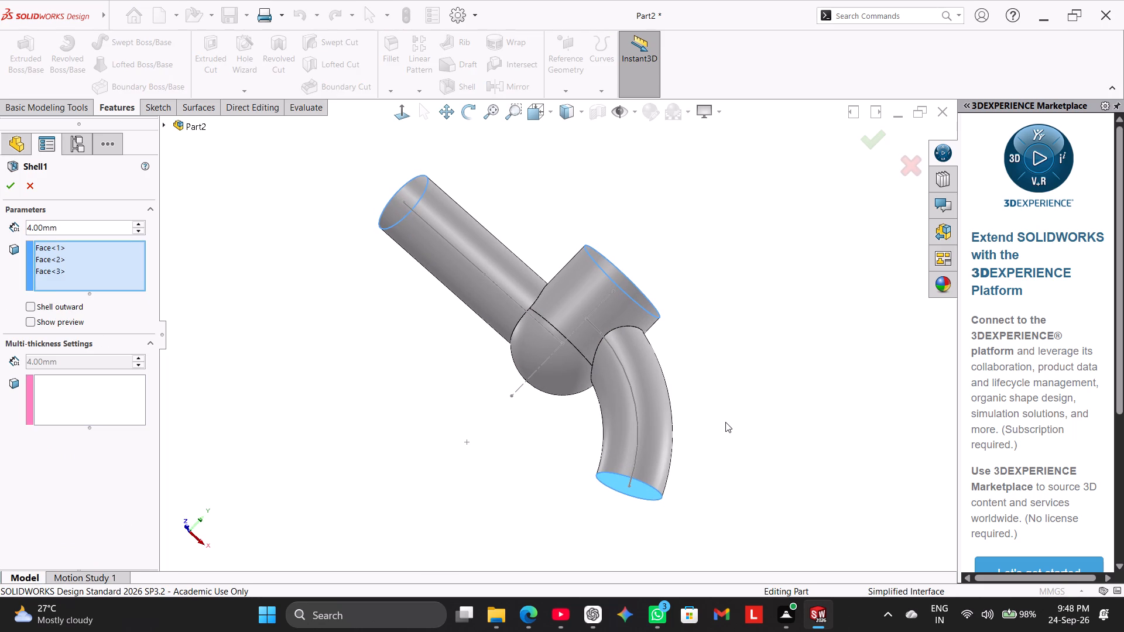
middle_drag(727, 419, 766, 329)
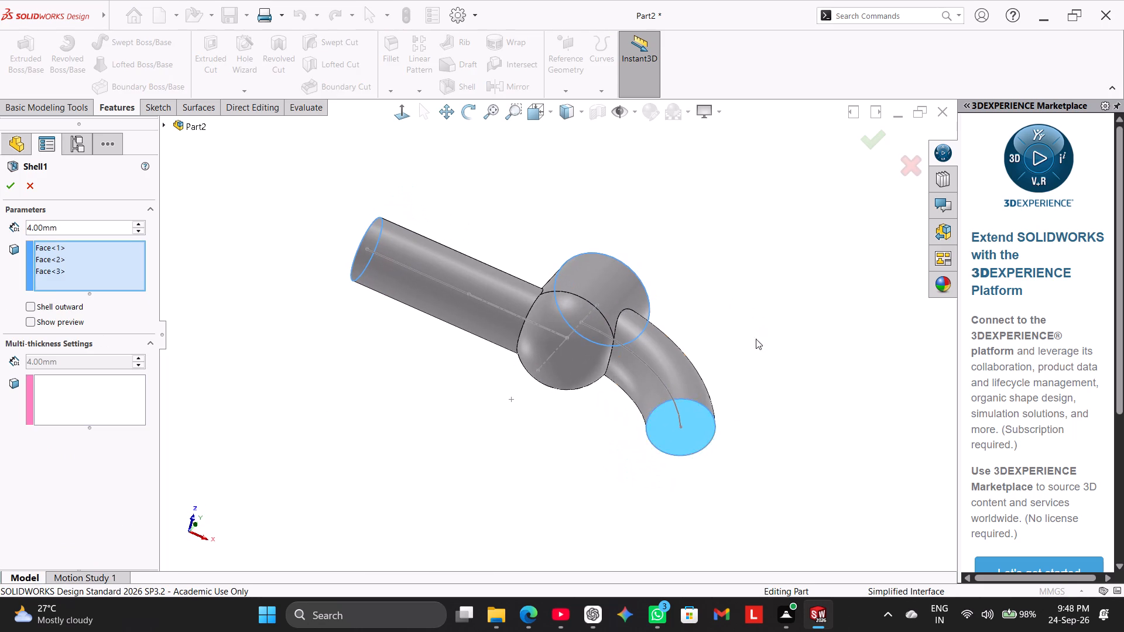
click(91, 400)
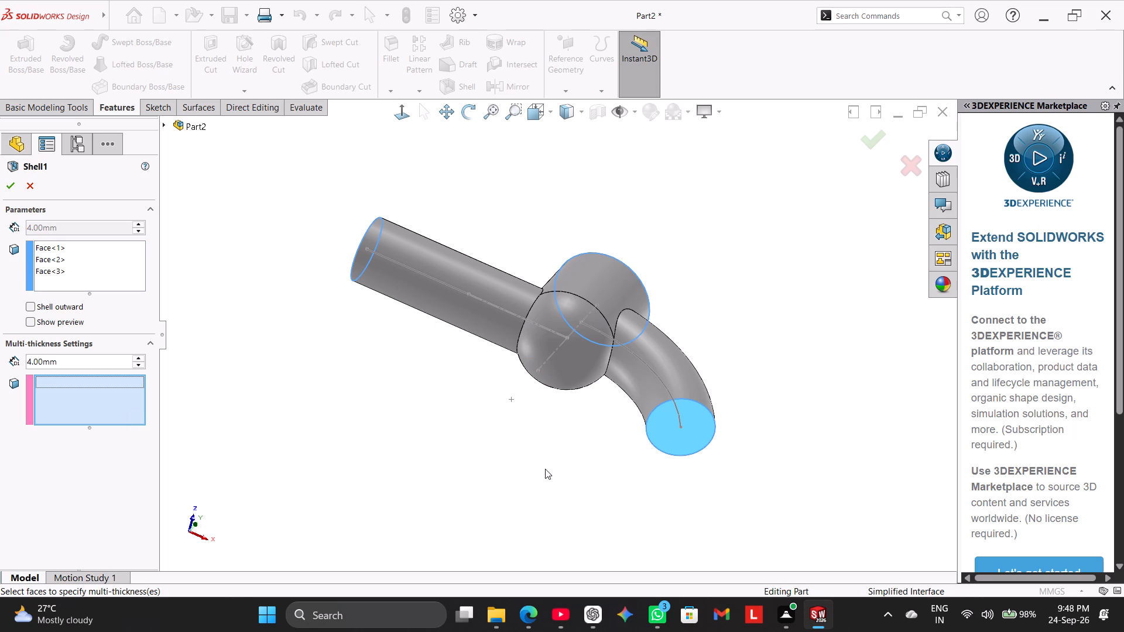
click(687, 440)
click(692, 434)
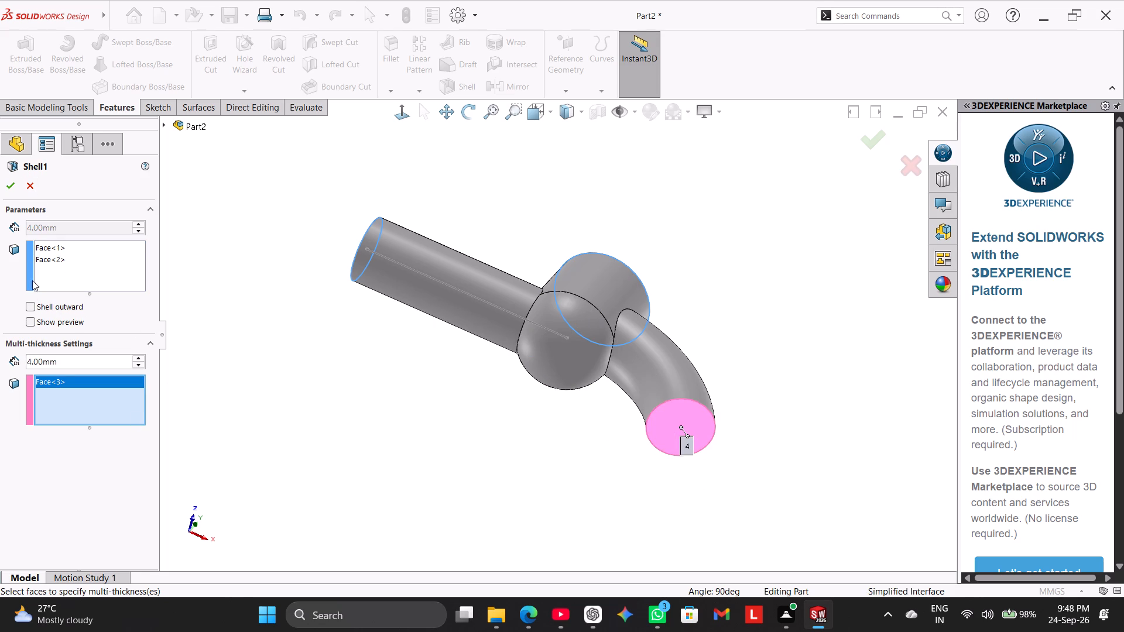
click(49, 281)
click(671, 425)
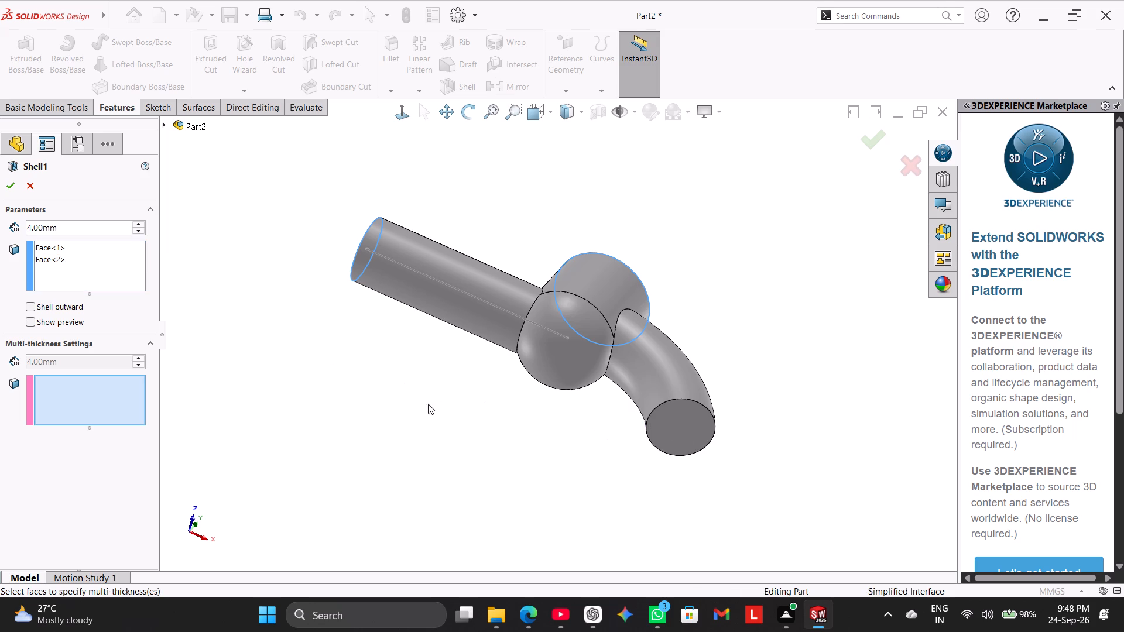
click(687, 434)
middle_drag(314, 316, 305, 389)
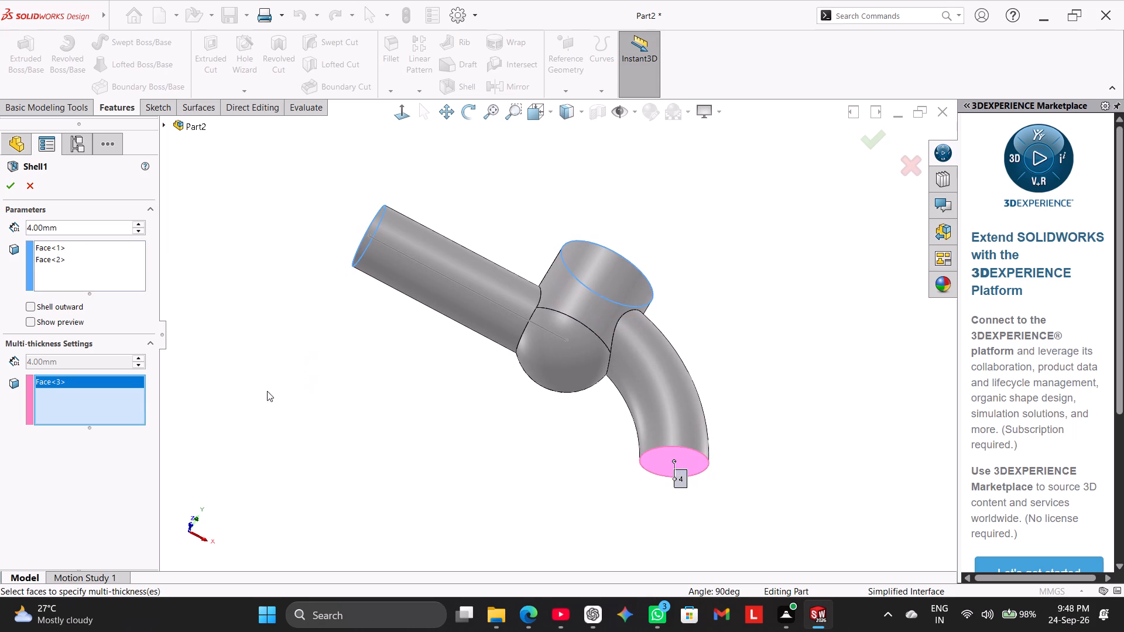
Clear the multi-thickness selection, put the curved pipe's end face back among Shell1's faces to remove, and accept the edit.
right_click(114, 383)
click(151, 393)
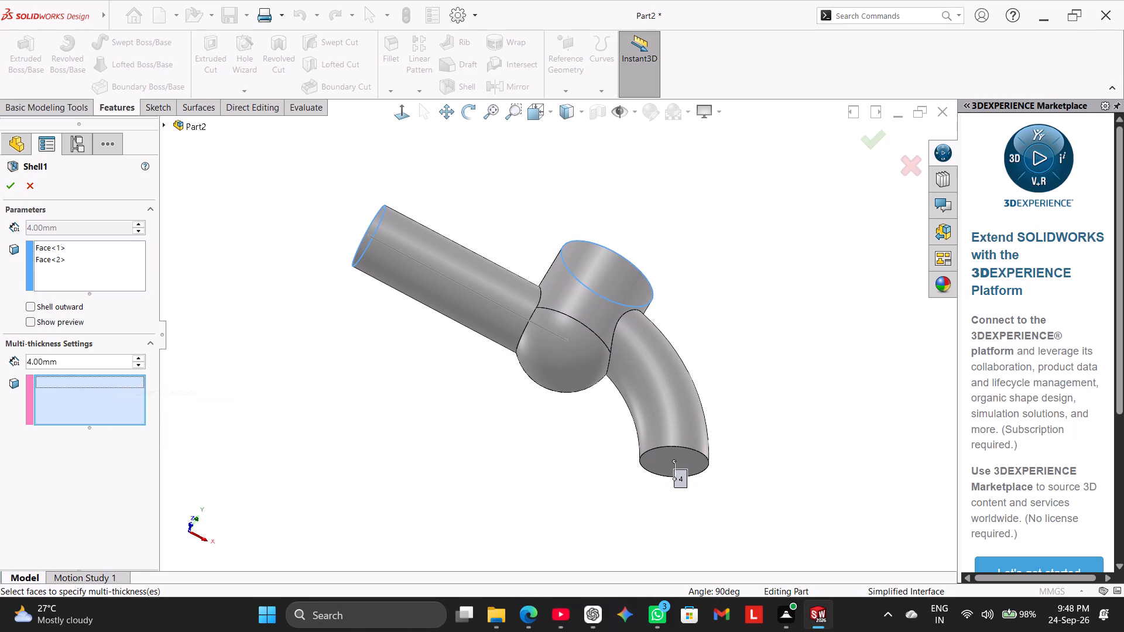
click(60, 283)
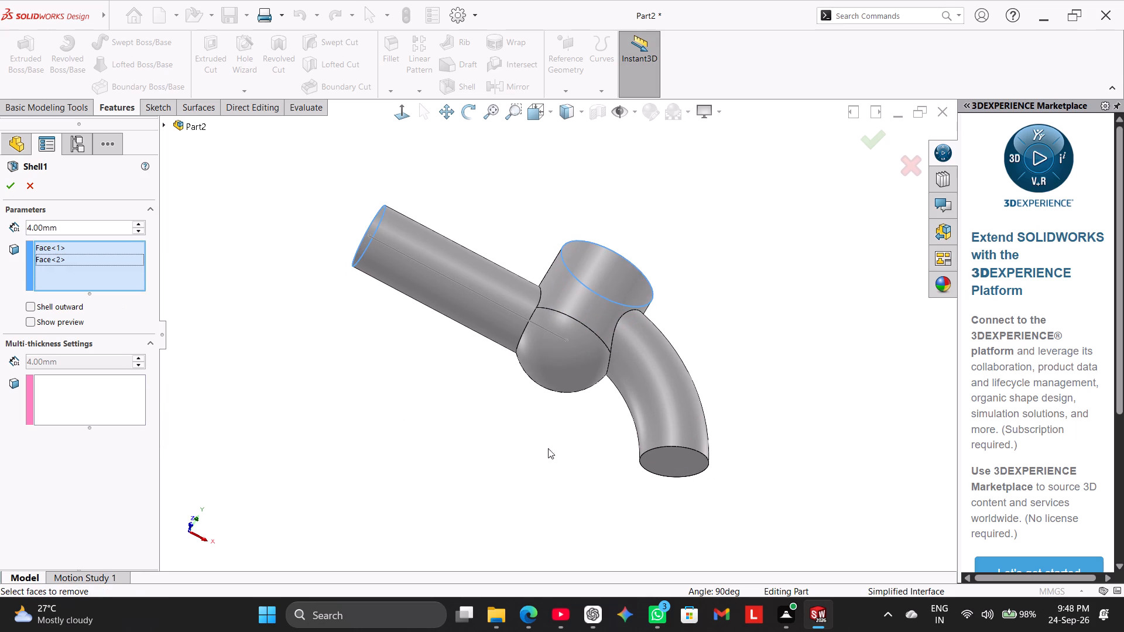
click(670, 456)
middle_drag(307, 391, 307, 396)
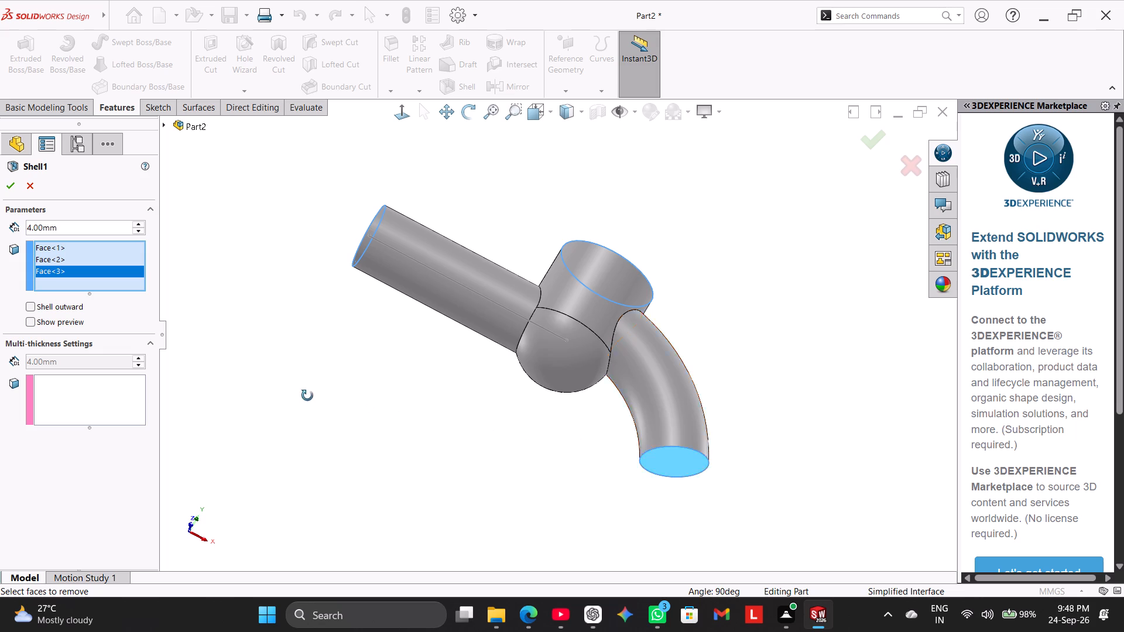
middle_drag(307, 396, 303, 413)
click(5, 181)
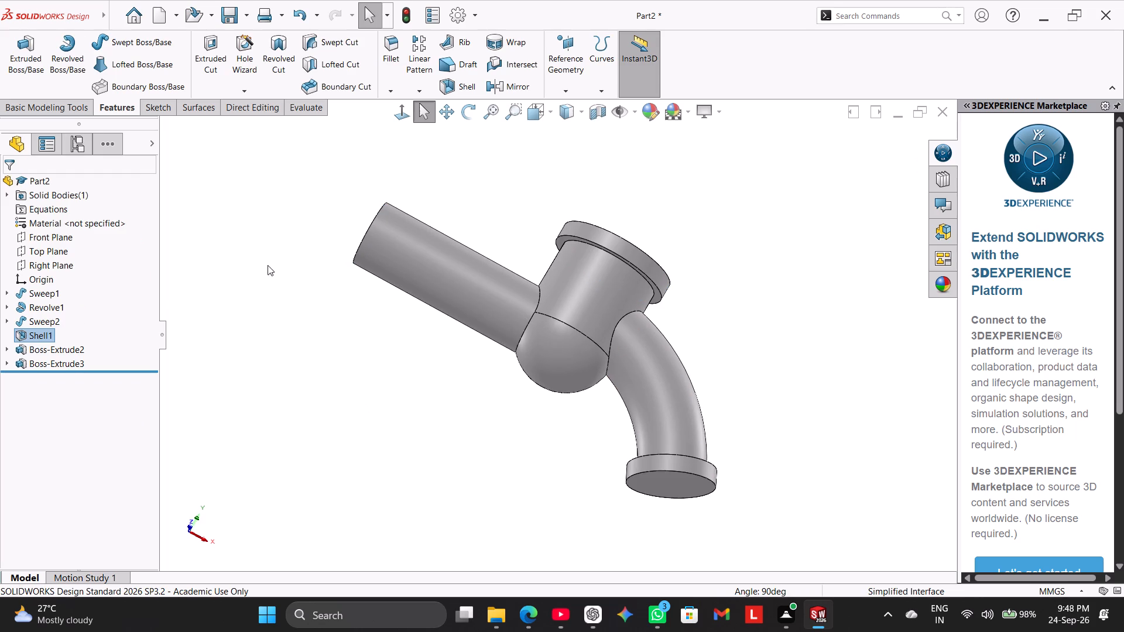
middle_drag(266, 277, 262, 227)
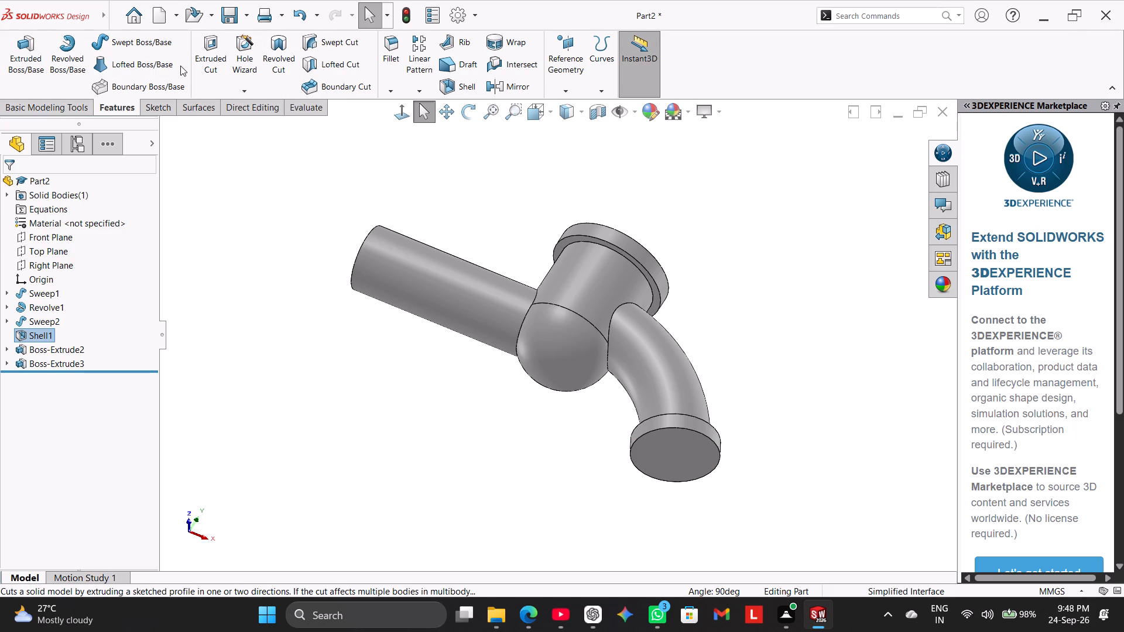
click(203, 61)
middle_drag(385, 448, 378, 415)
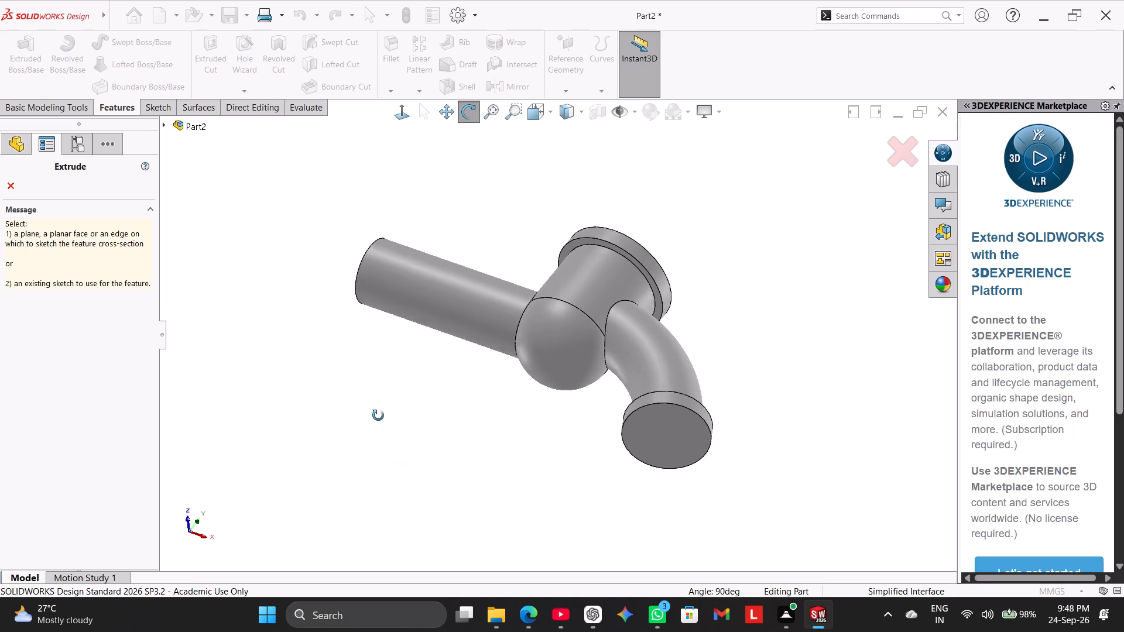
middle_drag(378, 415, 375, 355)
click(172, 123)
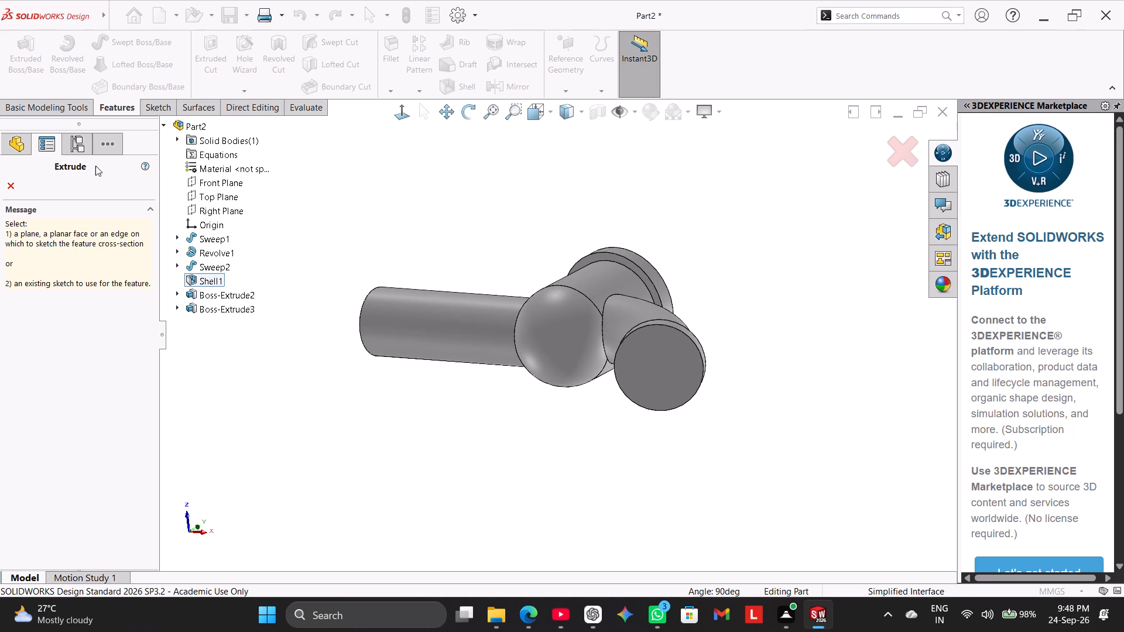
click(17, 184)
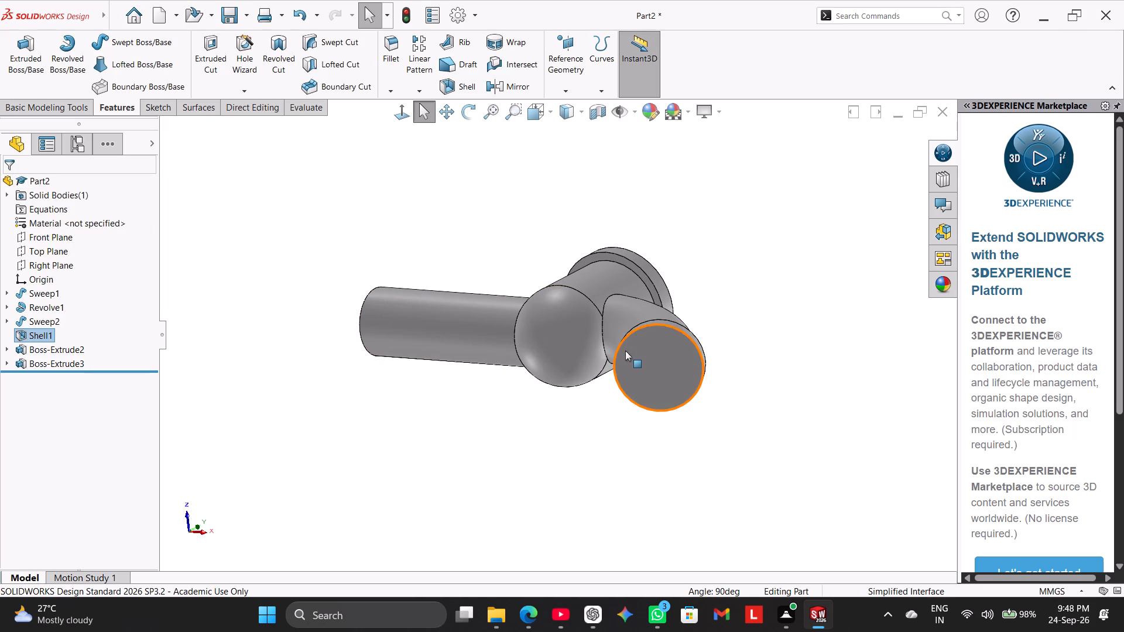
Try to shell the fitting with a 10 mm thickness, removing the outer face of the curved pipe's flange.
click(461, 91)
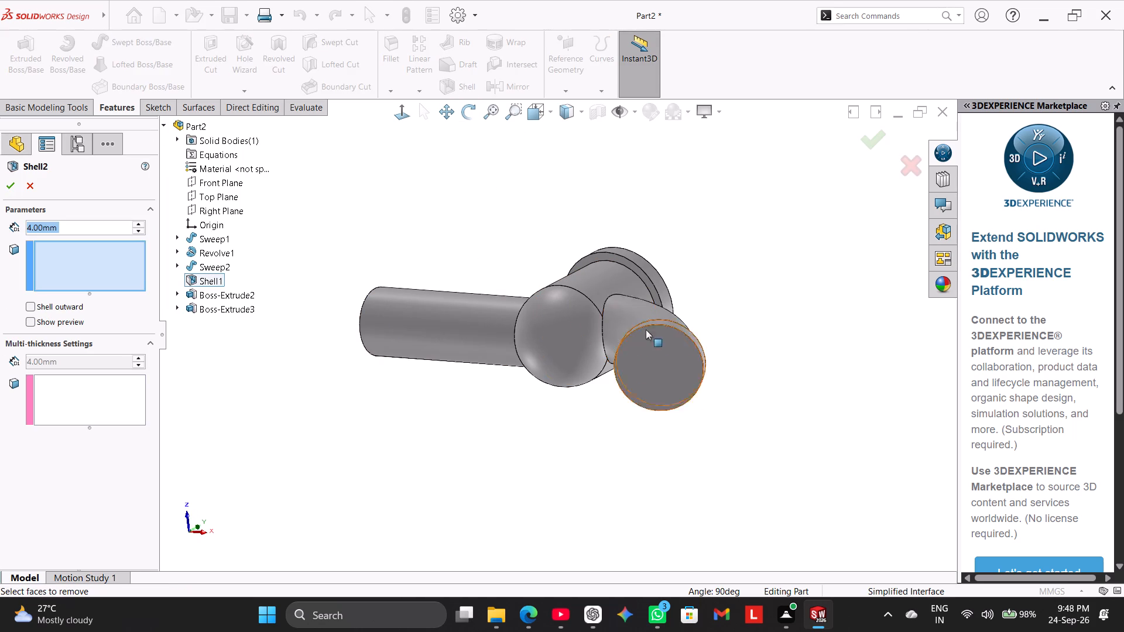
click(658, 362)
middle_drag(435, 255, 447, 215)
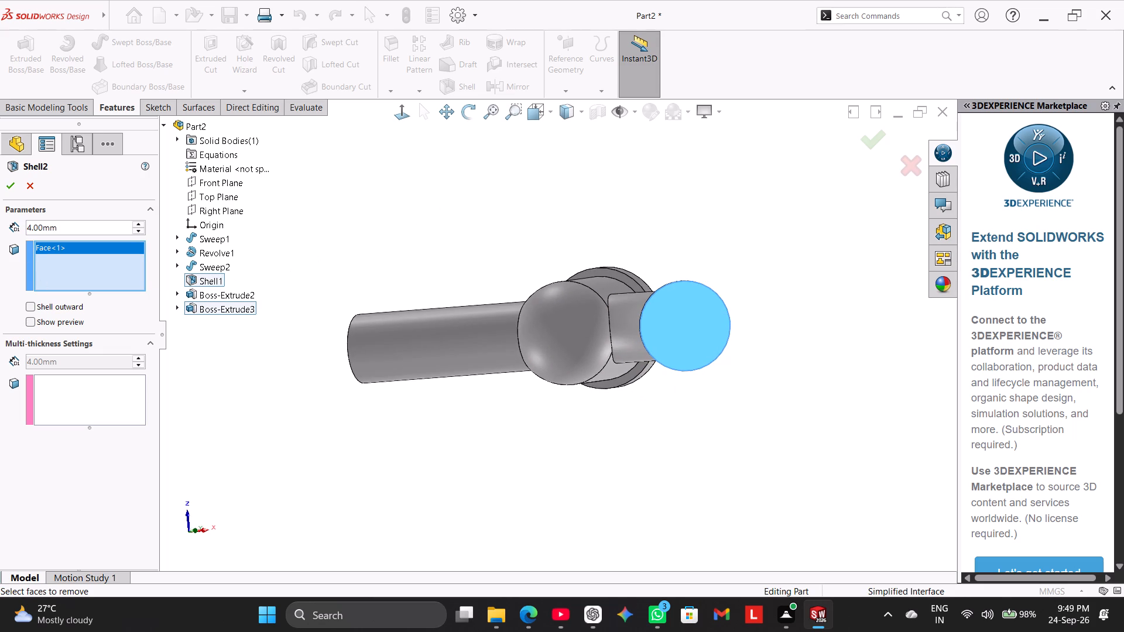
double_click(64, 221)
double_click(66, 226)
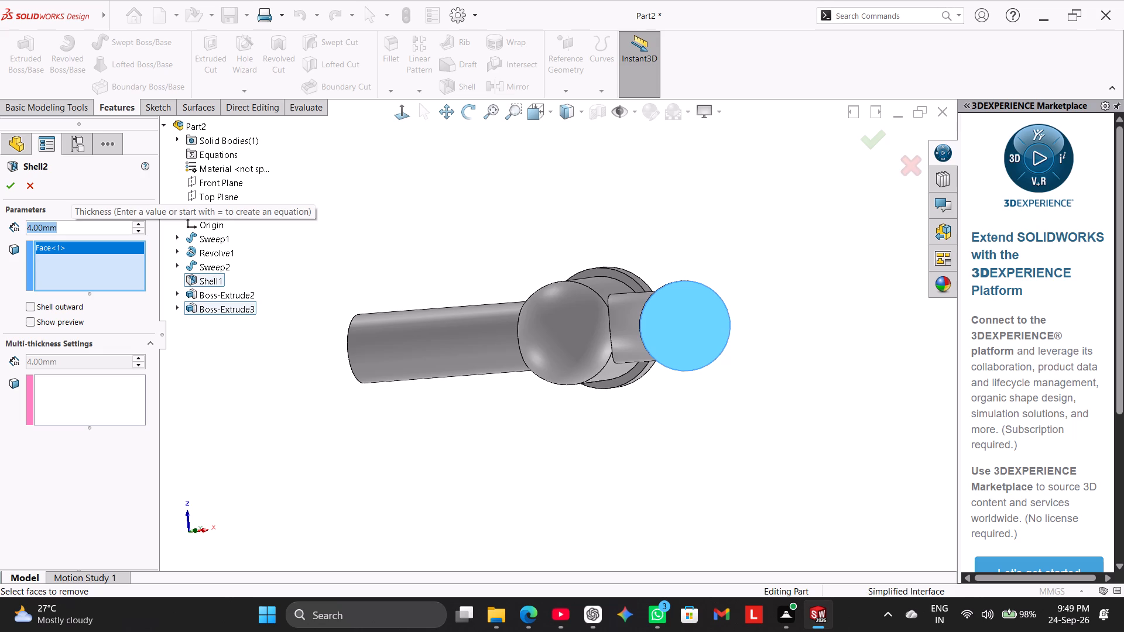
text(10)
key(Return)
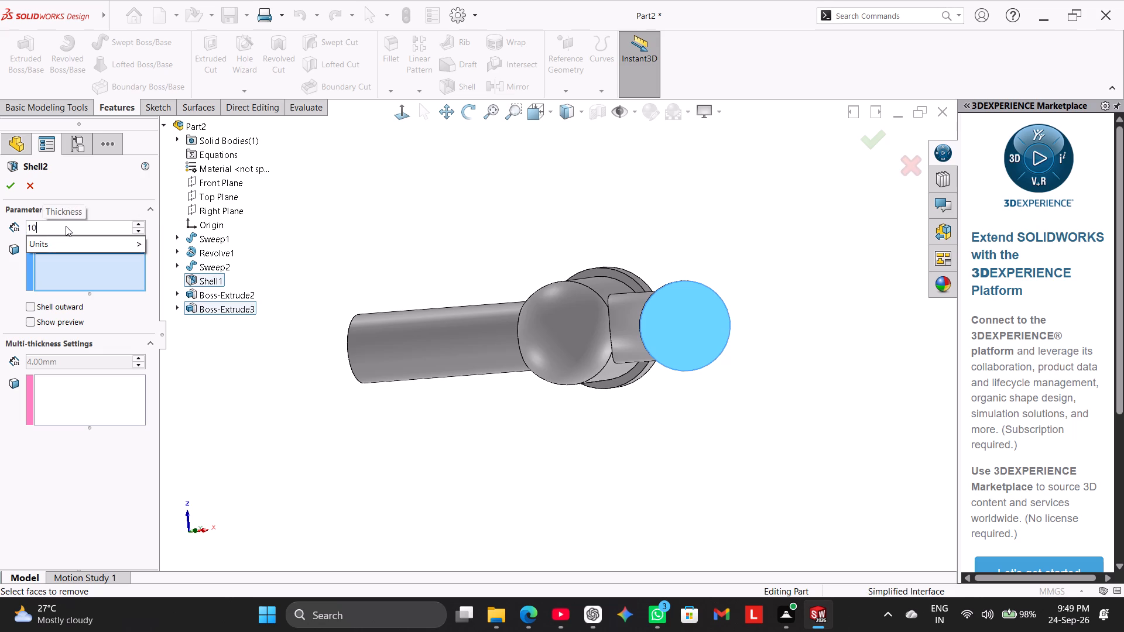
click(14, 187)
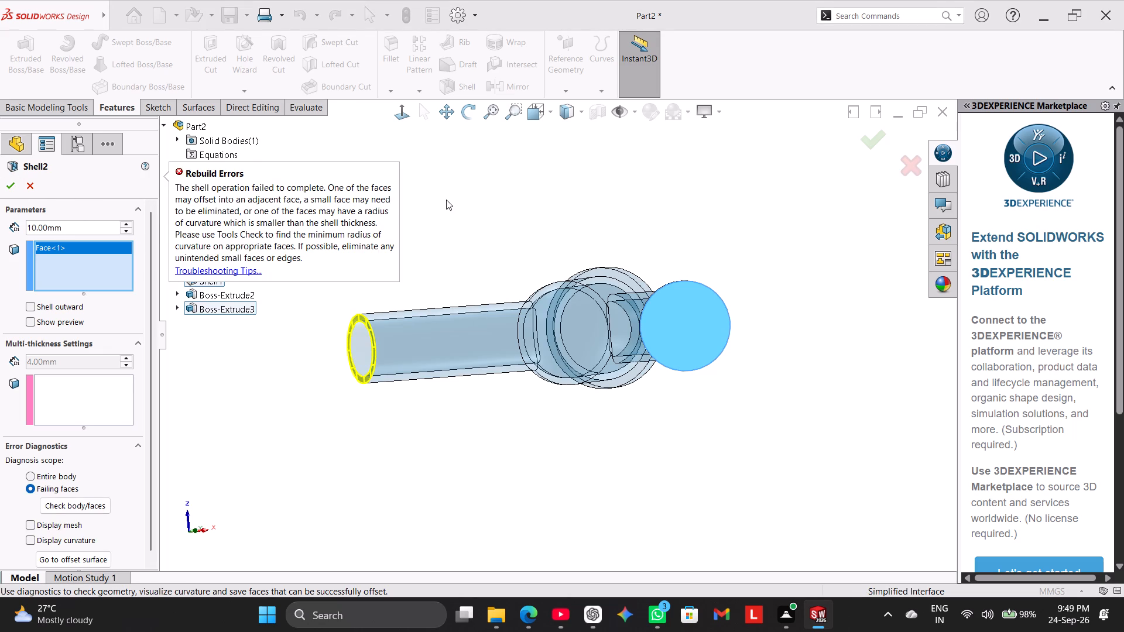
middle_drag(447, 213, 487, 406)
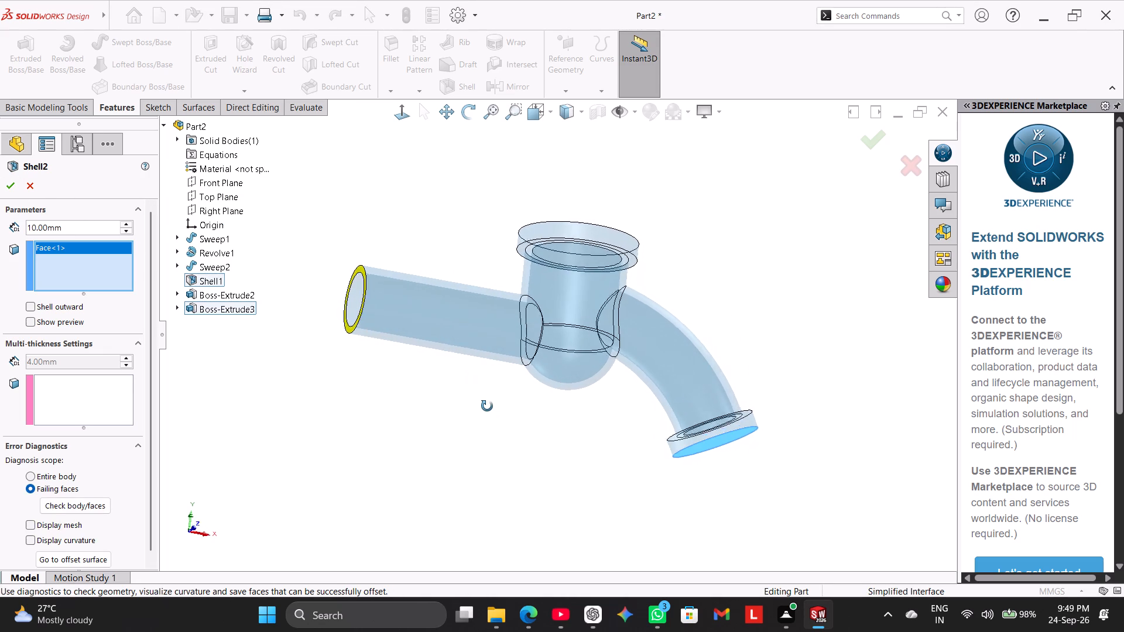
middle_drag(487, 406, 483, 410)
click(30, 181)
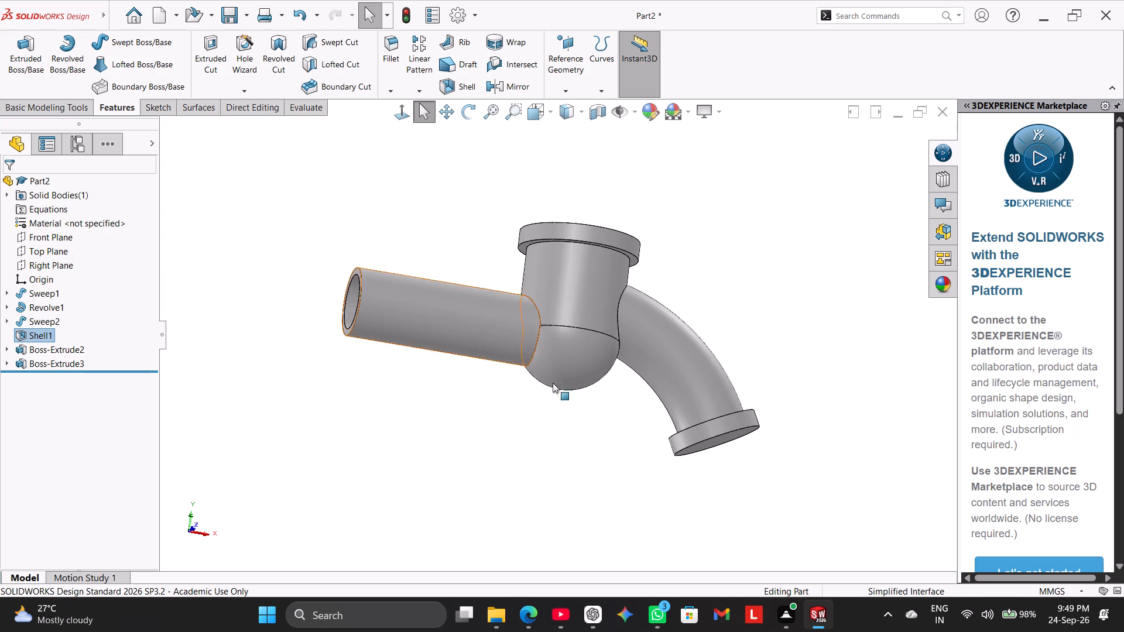
Start a sketch on the outer face of the curved pipe's flange and draw a circle about 33 mm in diameter near its centre.
middle_drag(722, 377, 702, 296)
right_click(727, 420)
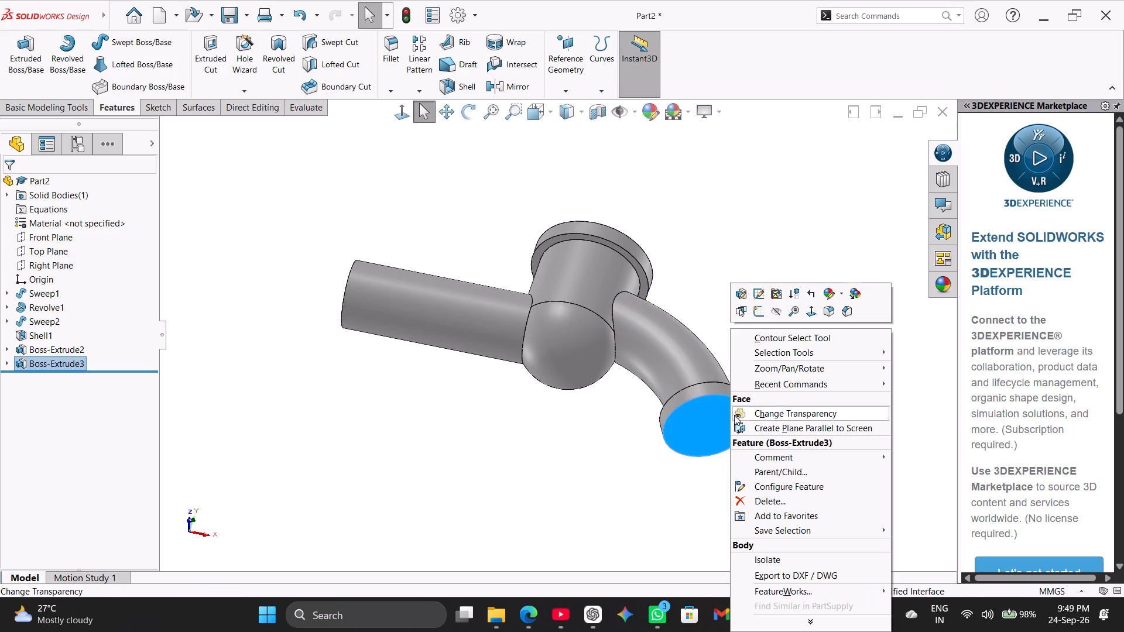
click(763, 310)
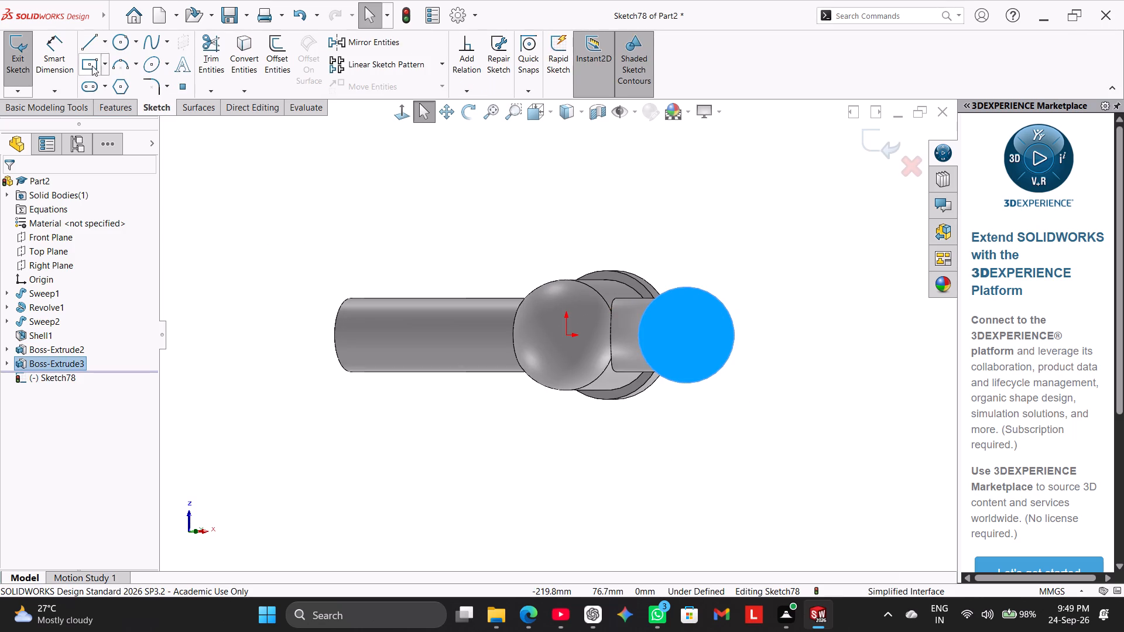
click(120, 39)
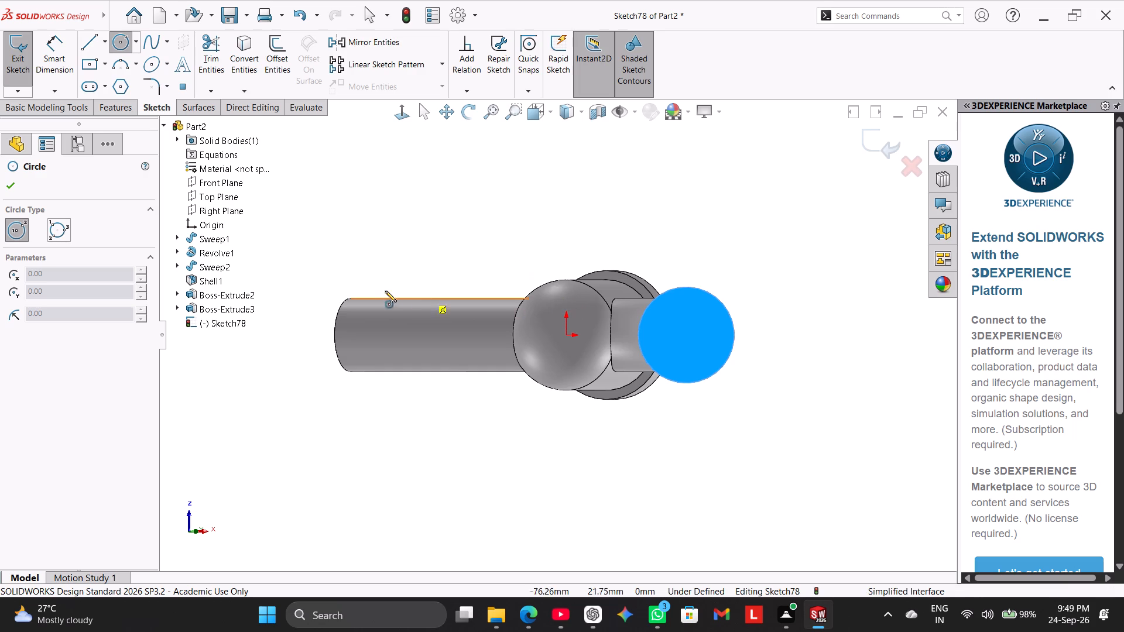
click(13, 187)
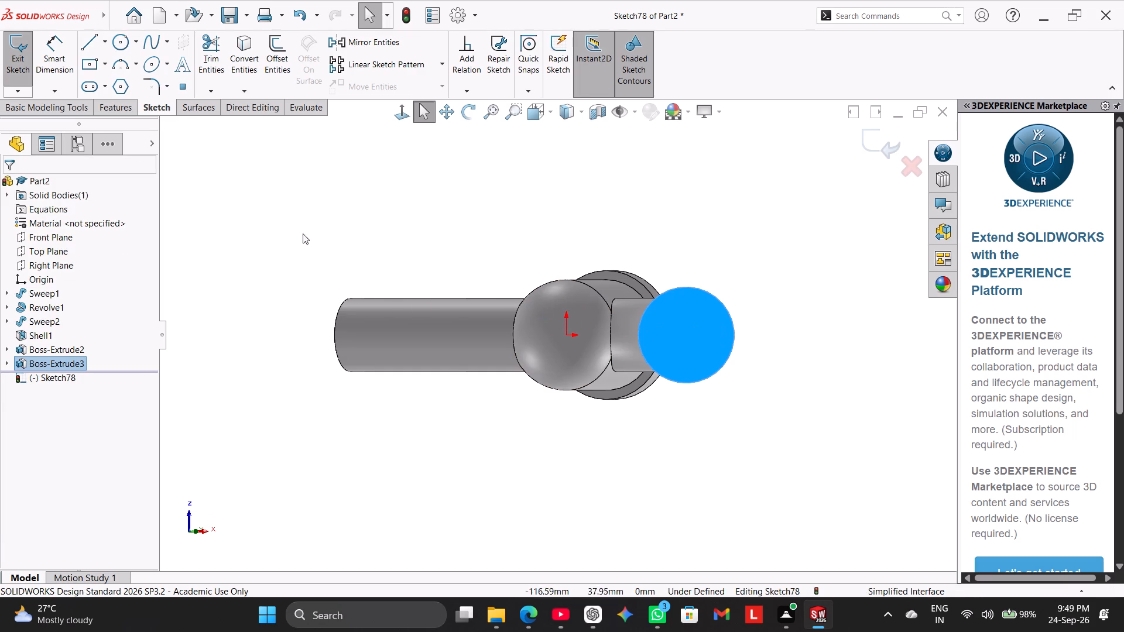
click(116, 41)
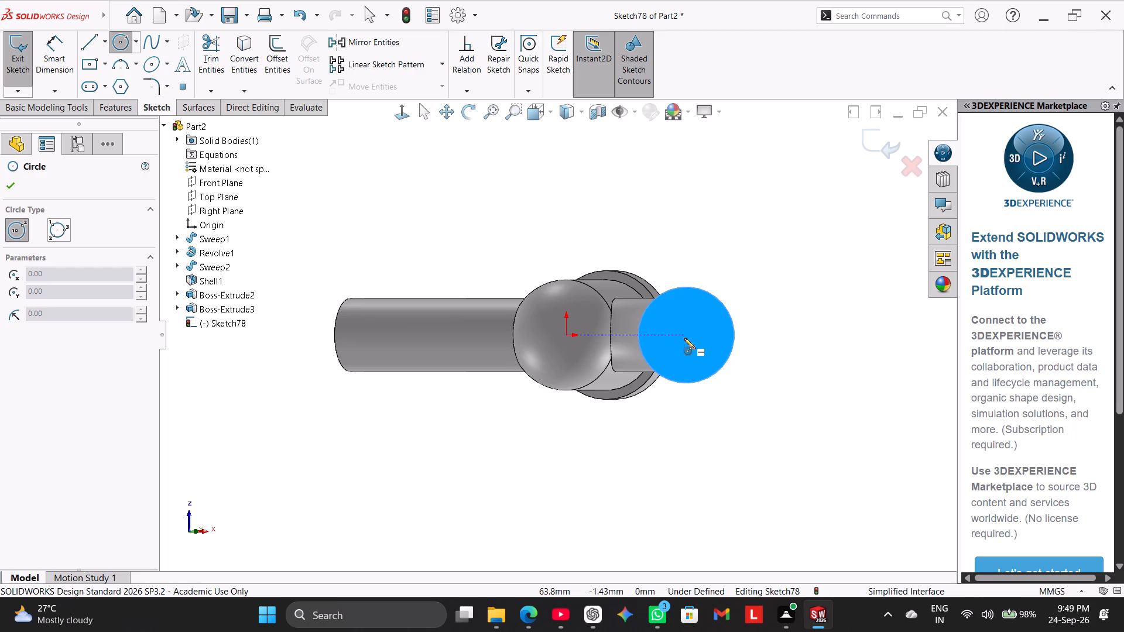
click(684, 338)
click(700, 361)
right_click(710, 273)
click(731, 281)
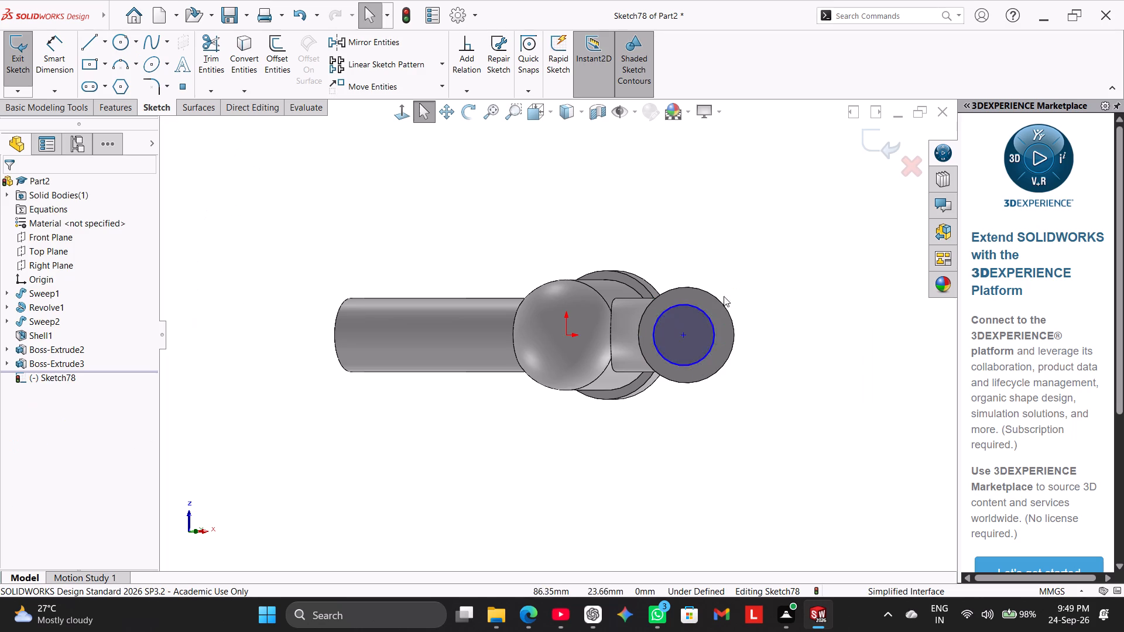
Make the sketched circle concentric with the outer circular edge of the curved pipe's flange.
click(708, 321)
ctrl+click(717, 300)
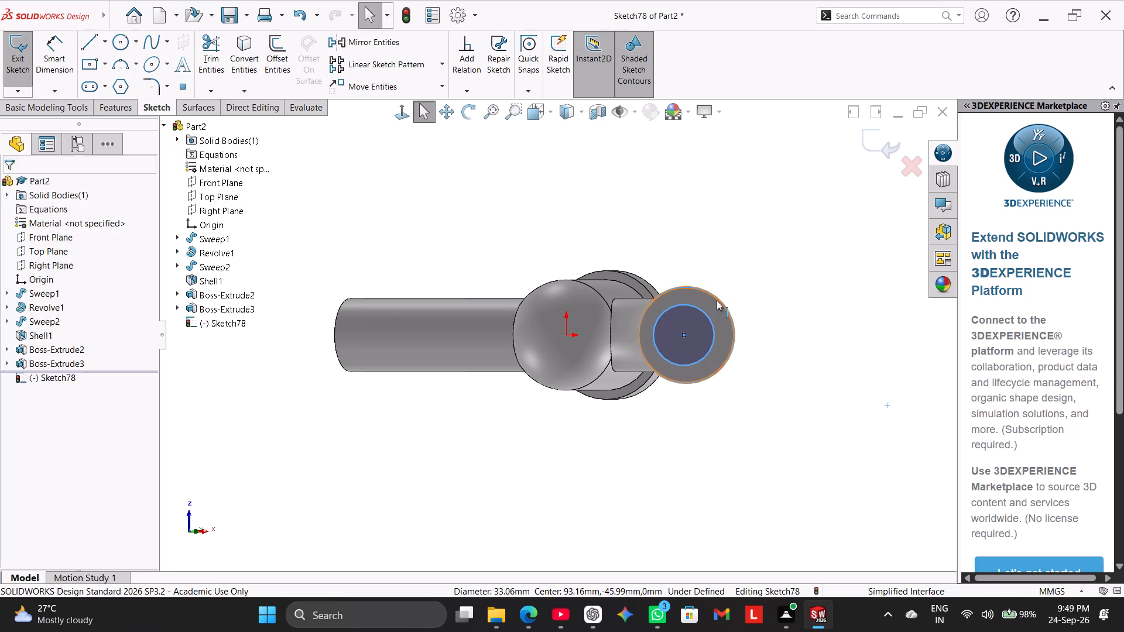
click(785, 250)
click(698, 218)
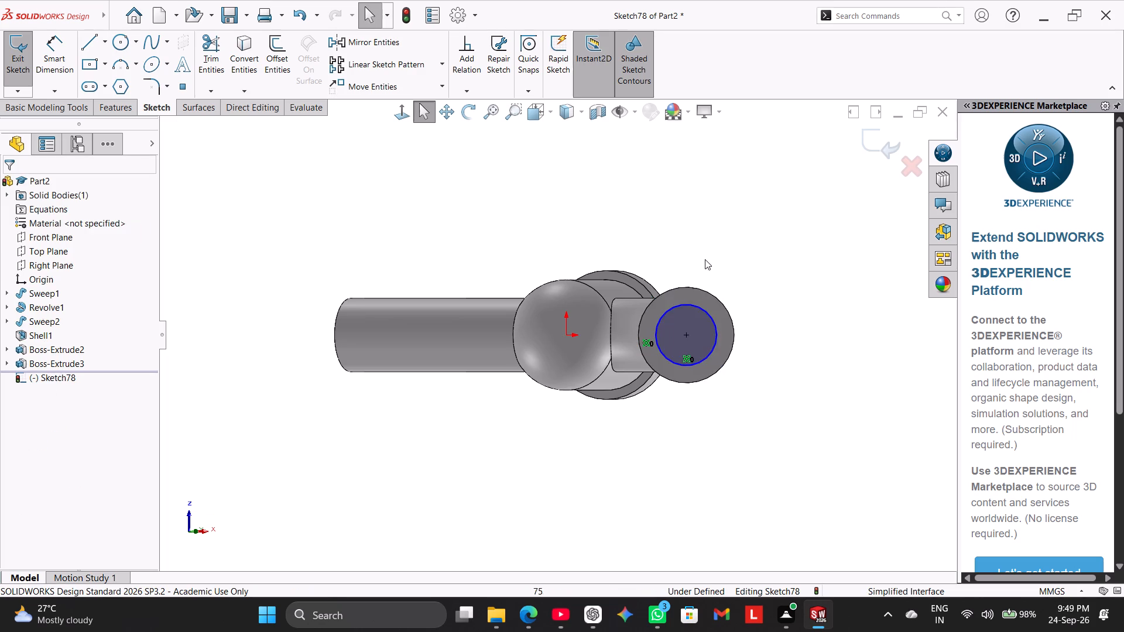
Dimension the circle on the flange face to a diameter of 32 mm.
click(61, 58)
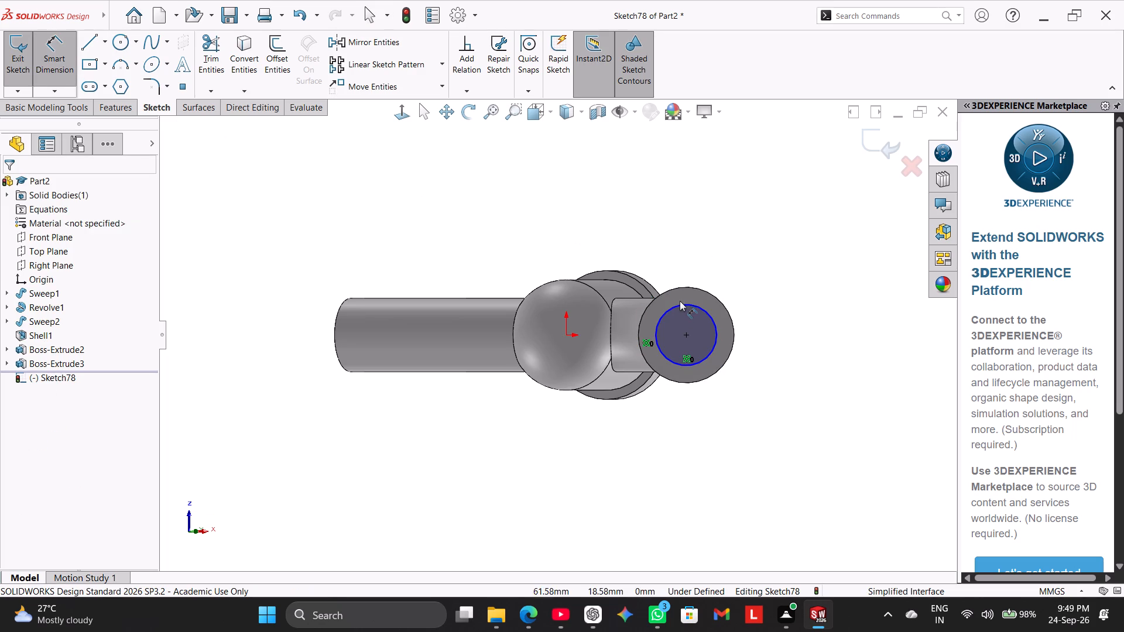
click(683, 304)
click(784, 241)
text(32)
key(Return)
right_drag(619, 224, 619, 214)
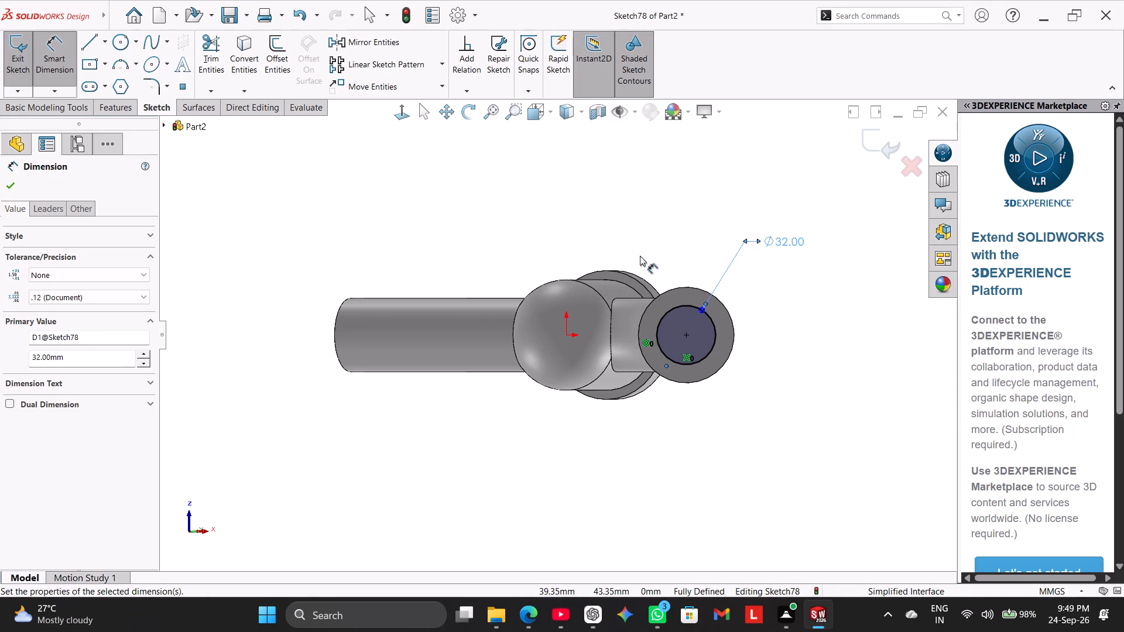
right_click(612, 204)
click(672, 241)
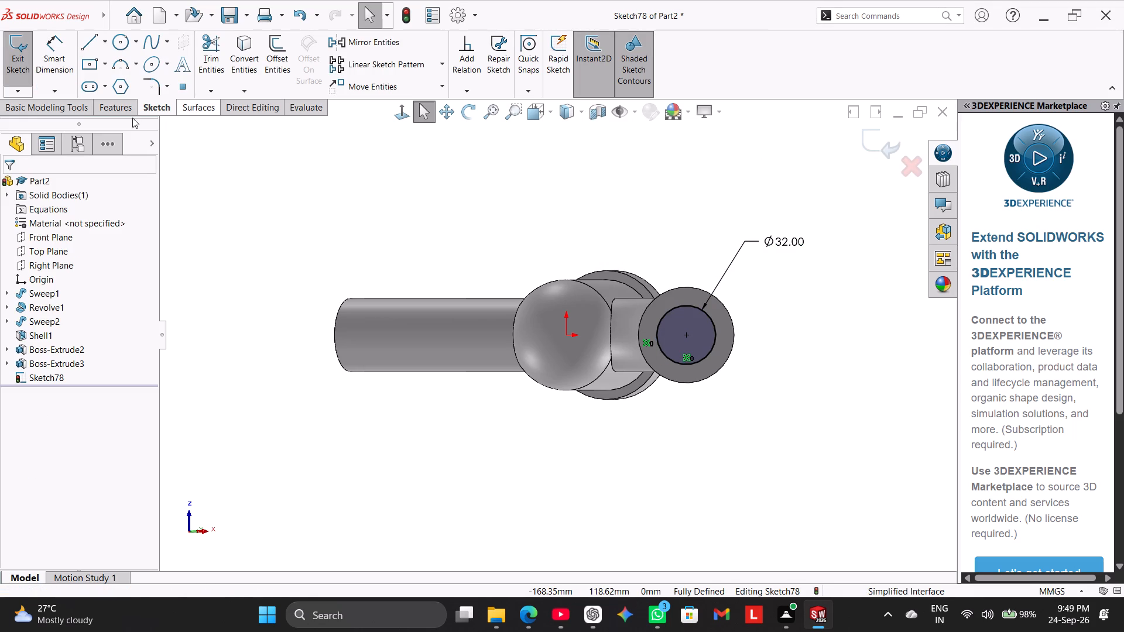
Cut-extrude the 32 mm circle blind 10 mm deep through the curved pipe's flange.
click(119, 109)
click(213, 60)
middle_drag(340, 200, 363, 233)
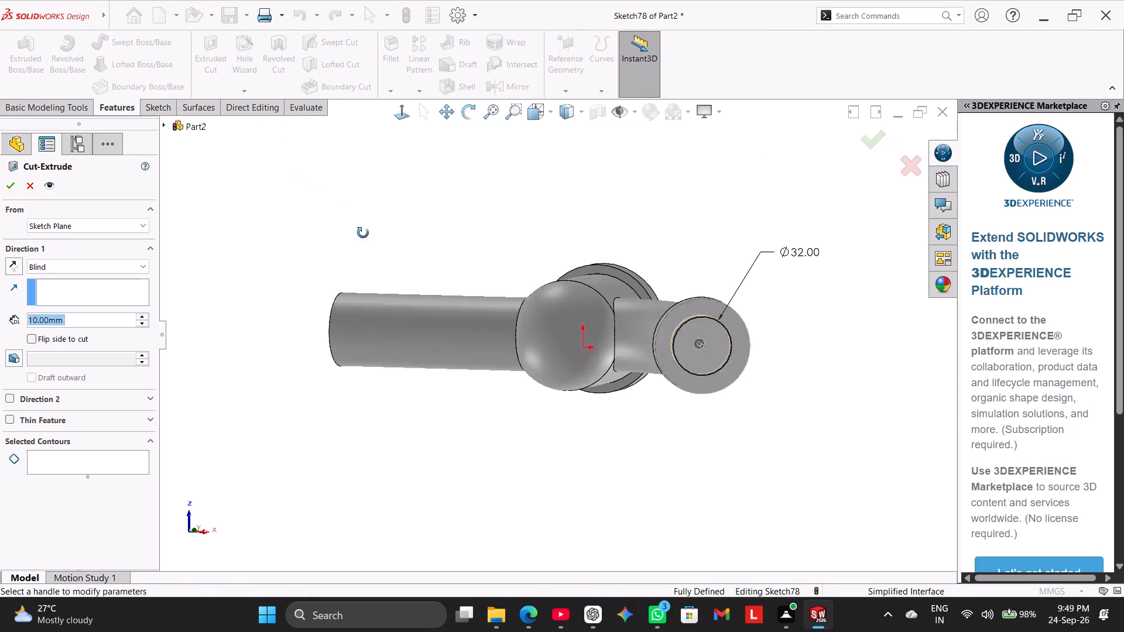
middle_drag(363, 233, 414, 311)
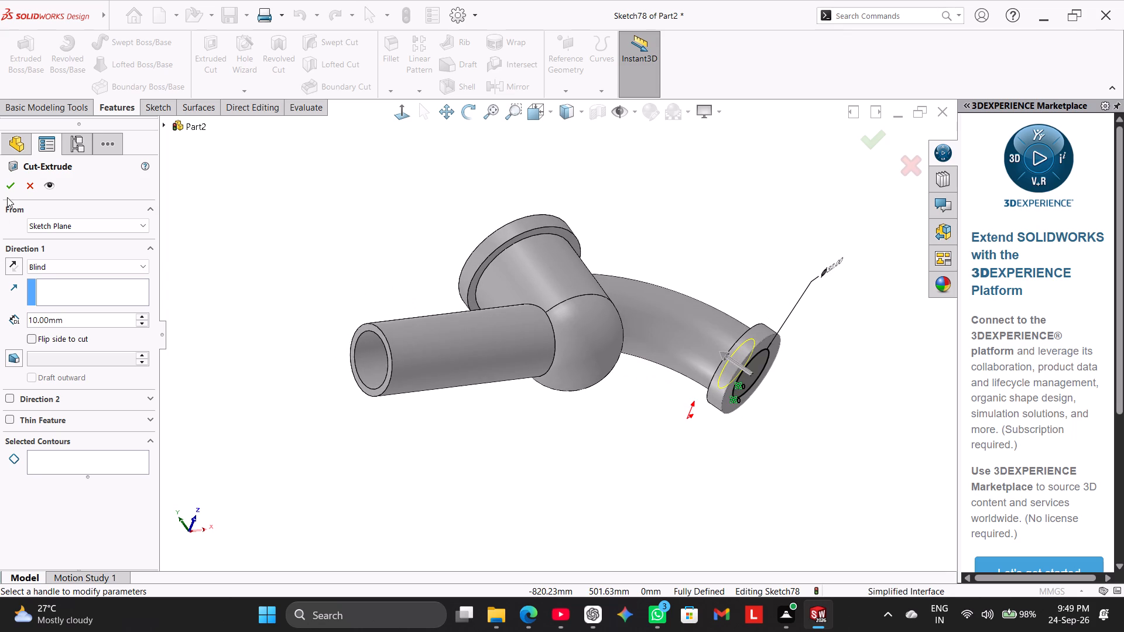
click(7, 186)
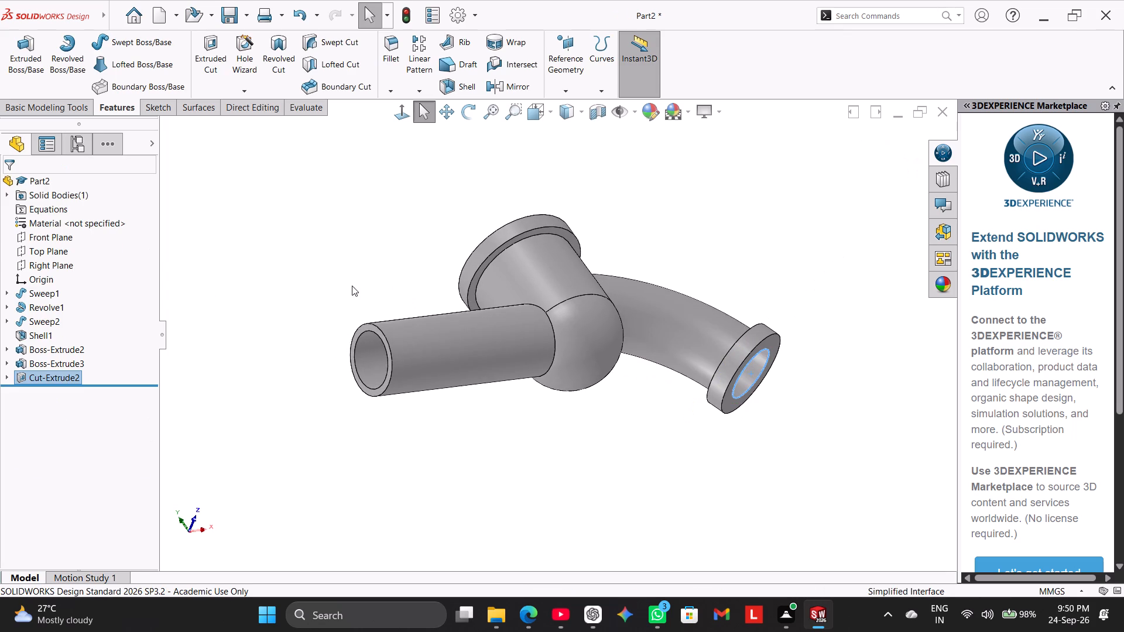
Section the fitting along the Front Plane and view the cutaway from the front to check the flange opening.
middle_drag(350, 279, 252, 221)
right_drag(248, 310, 342, 260)
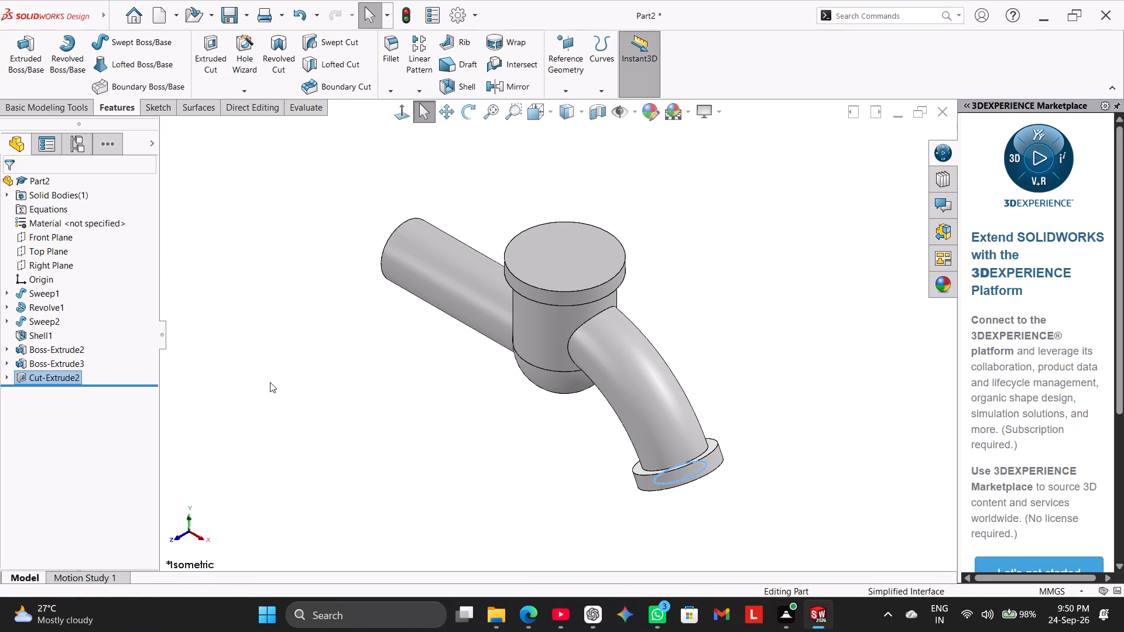
click(276, 376)
click(599, 110)
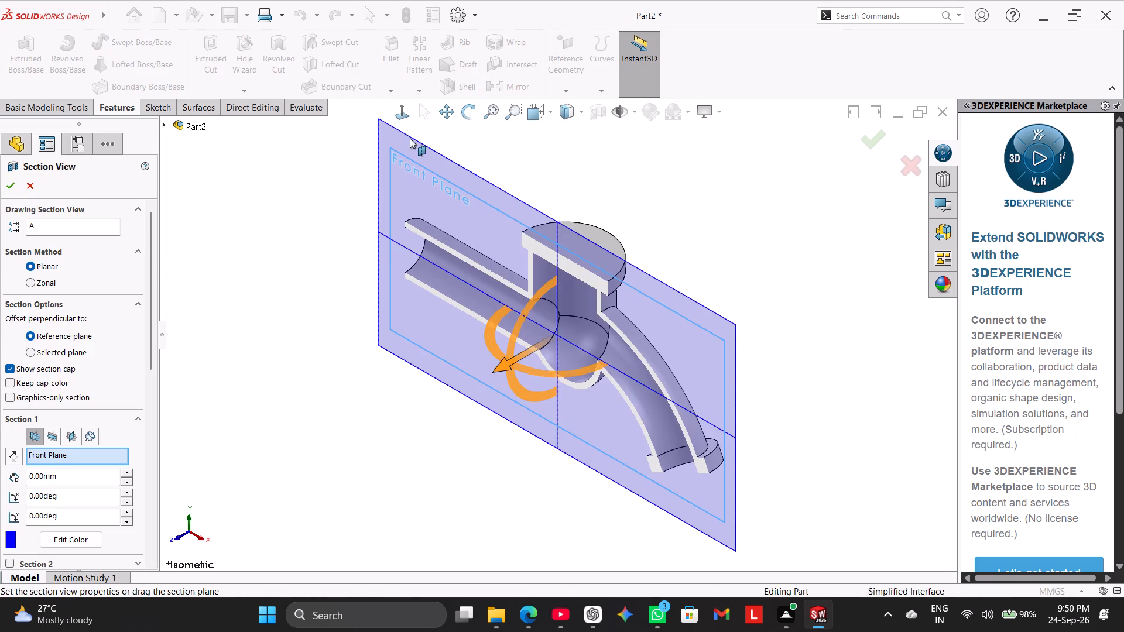
click(406, 117)
click(240, 216)
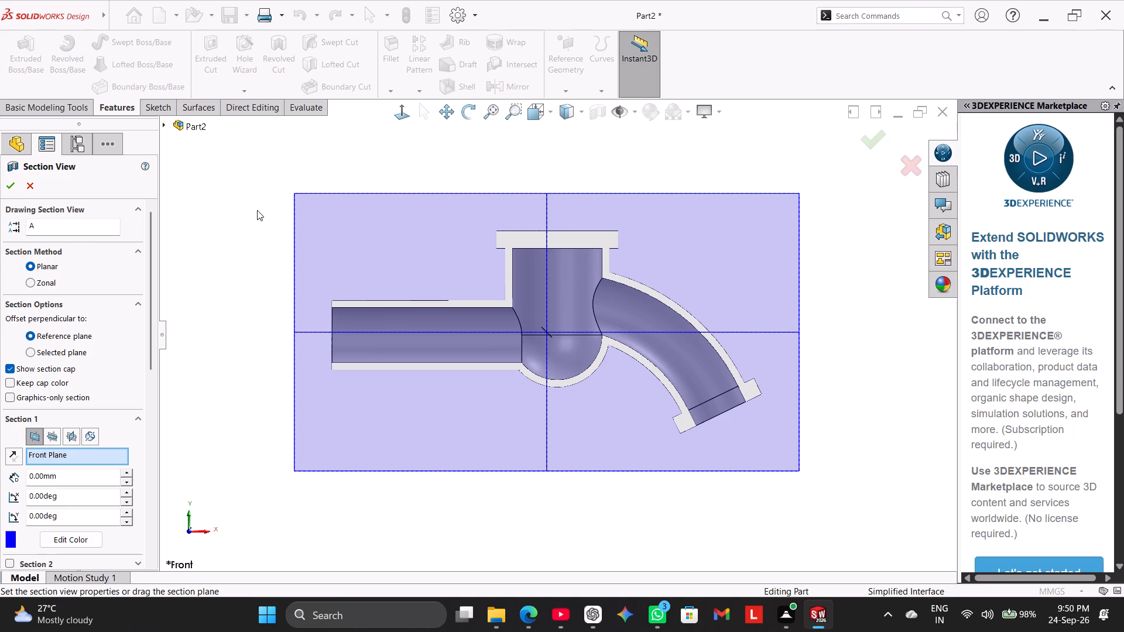
click(12, 184)
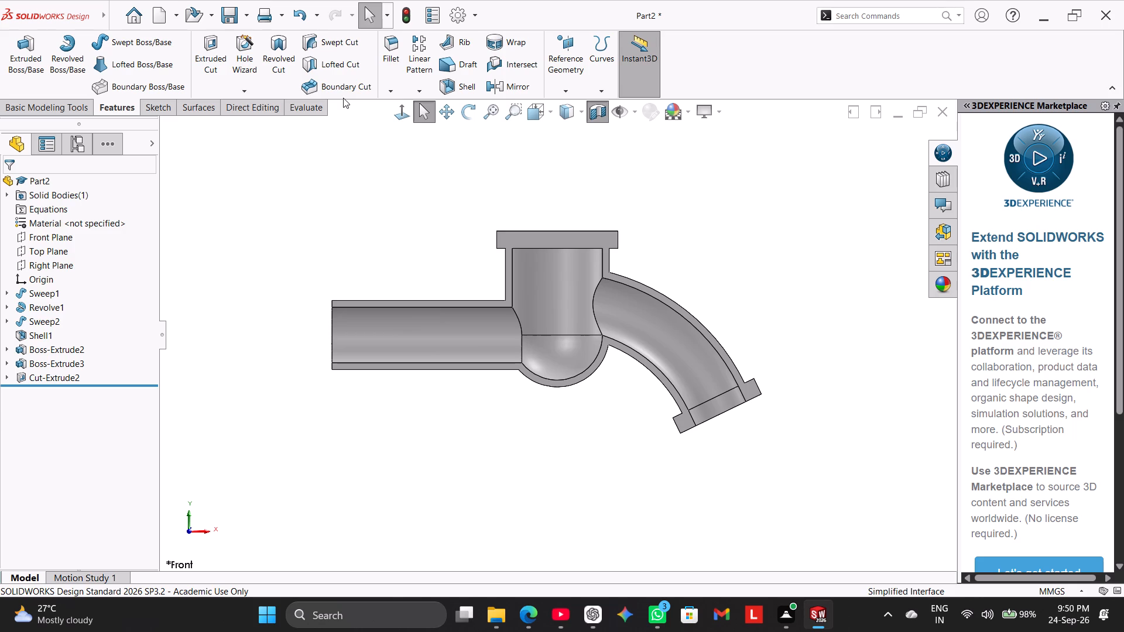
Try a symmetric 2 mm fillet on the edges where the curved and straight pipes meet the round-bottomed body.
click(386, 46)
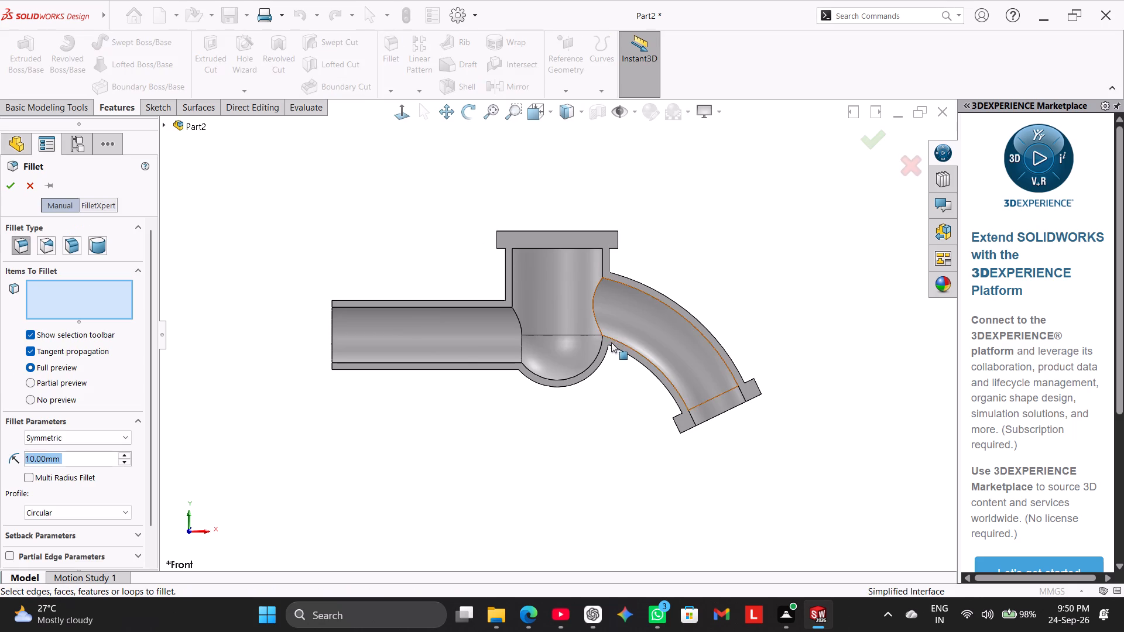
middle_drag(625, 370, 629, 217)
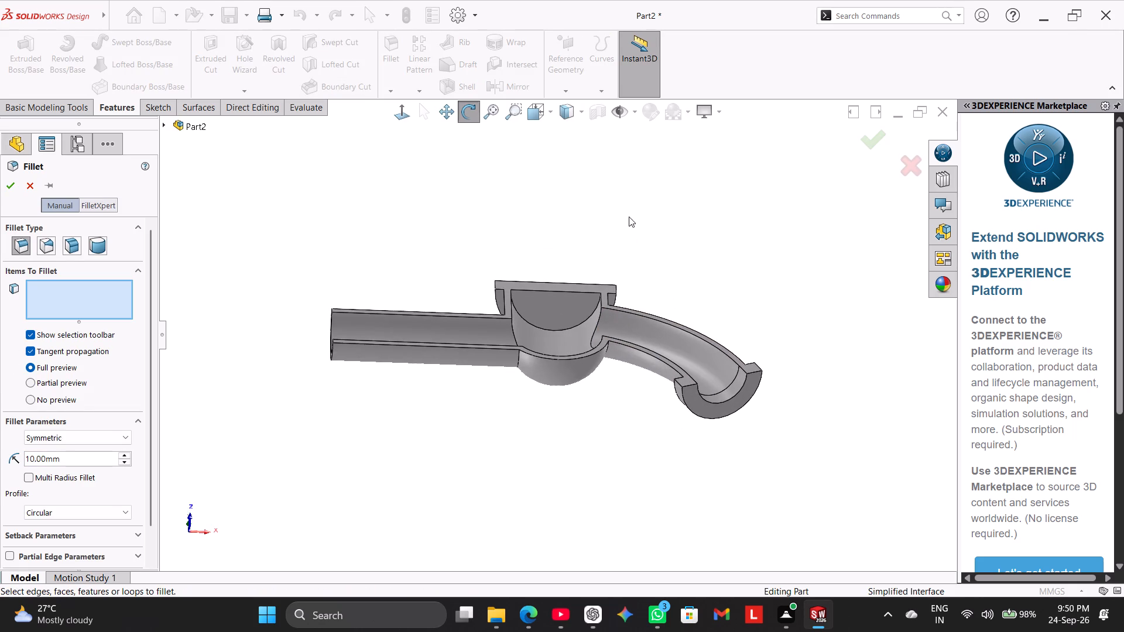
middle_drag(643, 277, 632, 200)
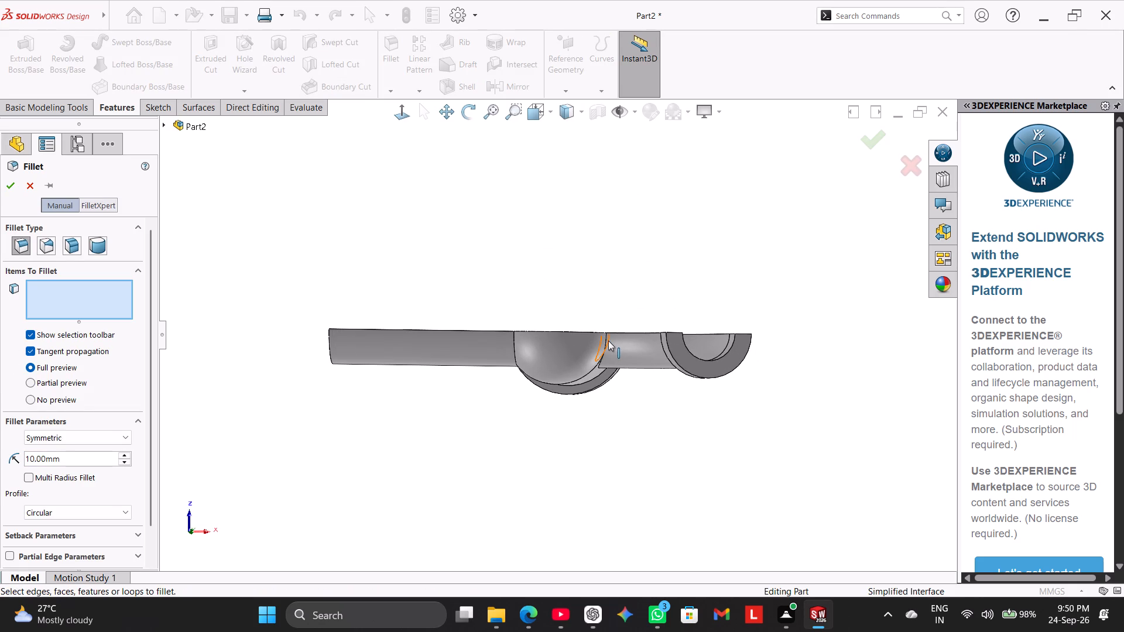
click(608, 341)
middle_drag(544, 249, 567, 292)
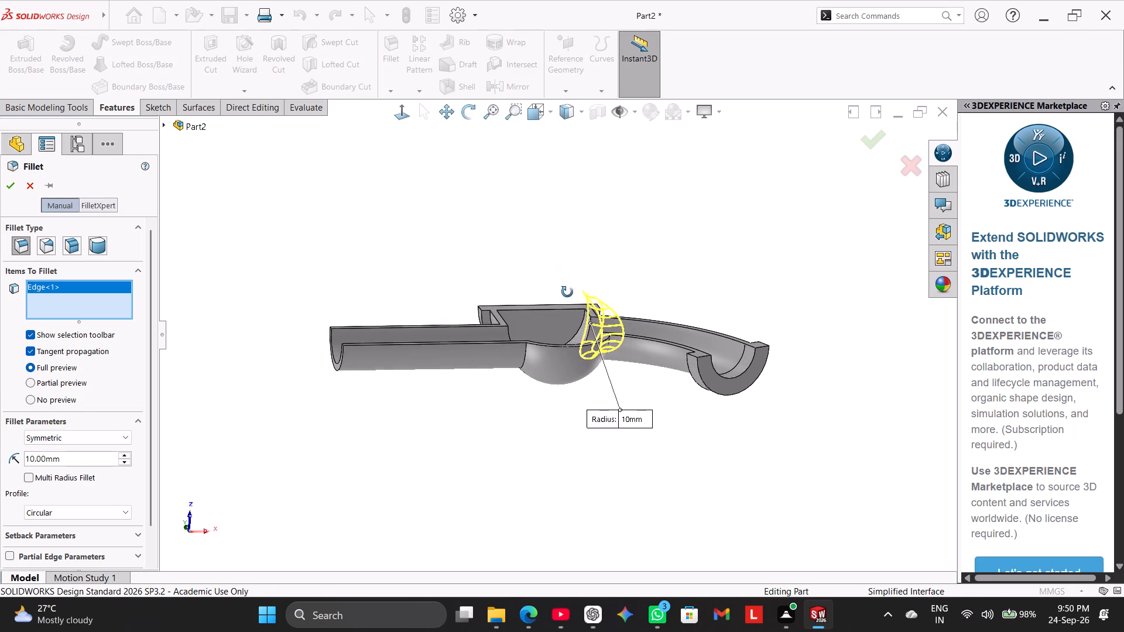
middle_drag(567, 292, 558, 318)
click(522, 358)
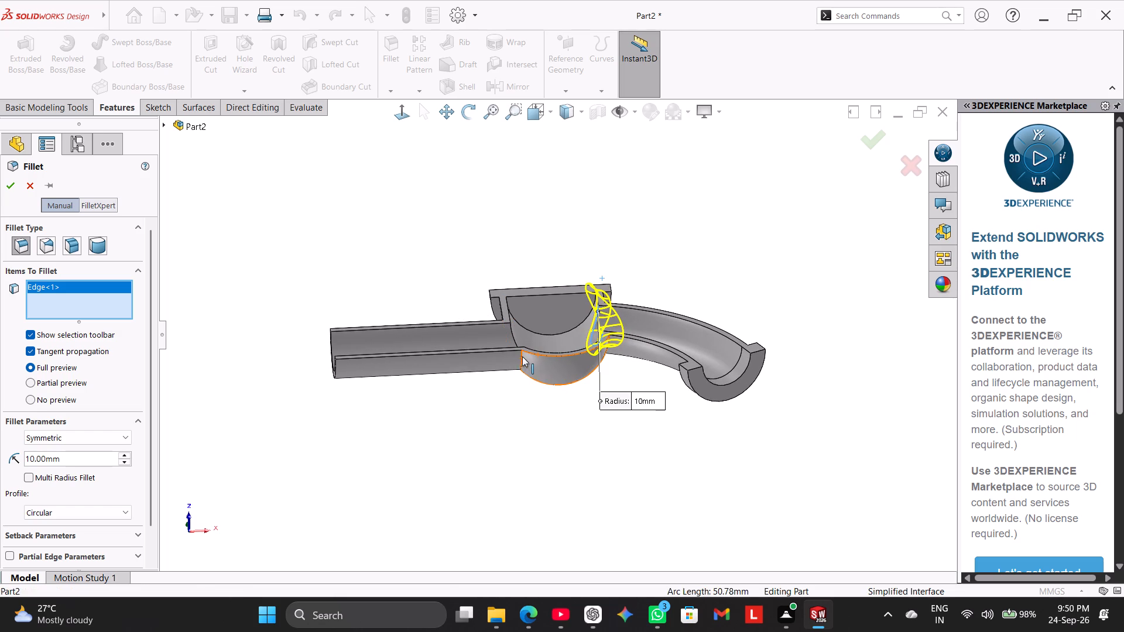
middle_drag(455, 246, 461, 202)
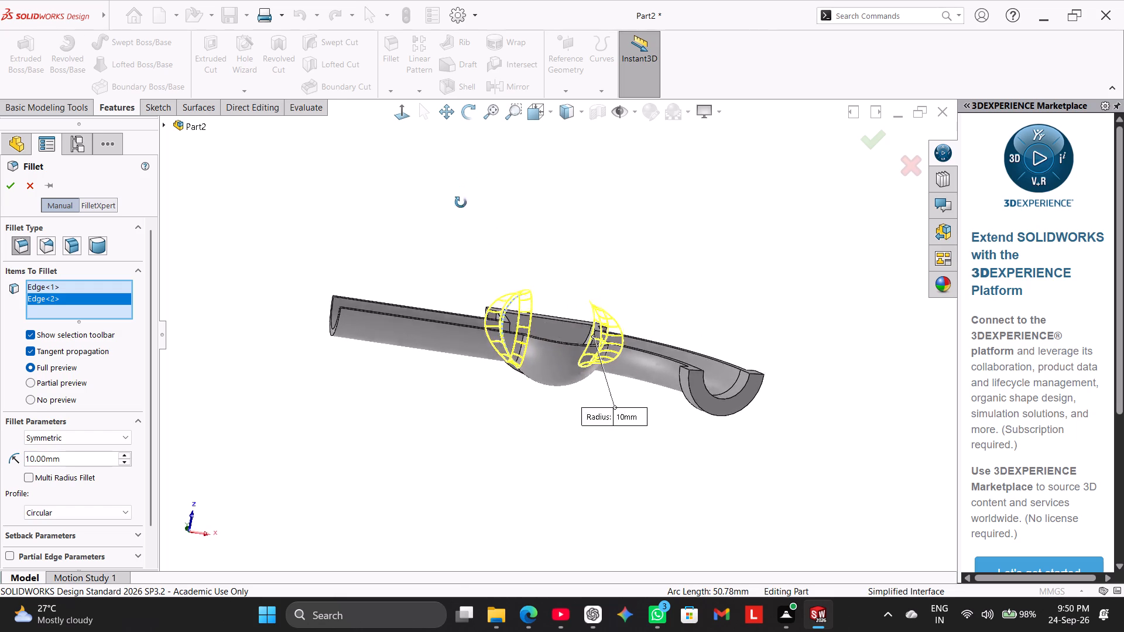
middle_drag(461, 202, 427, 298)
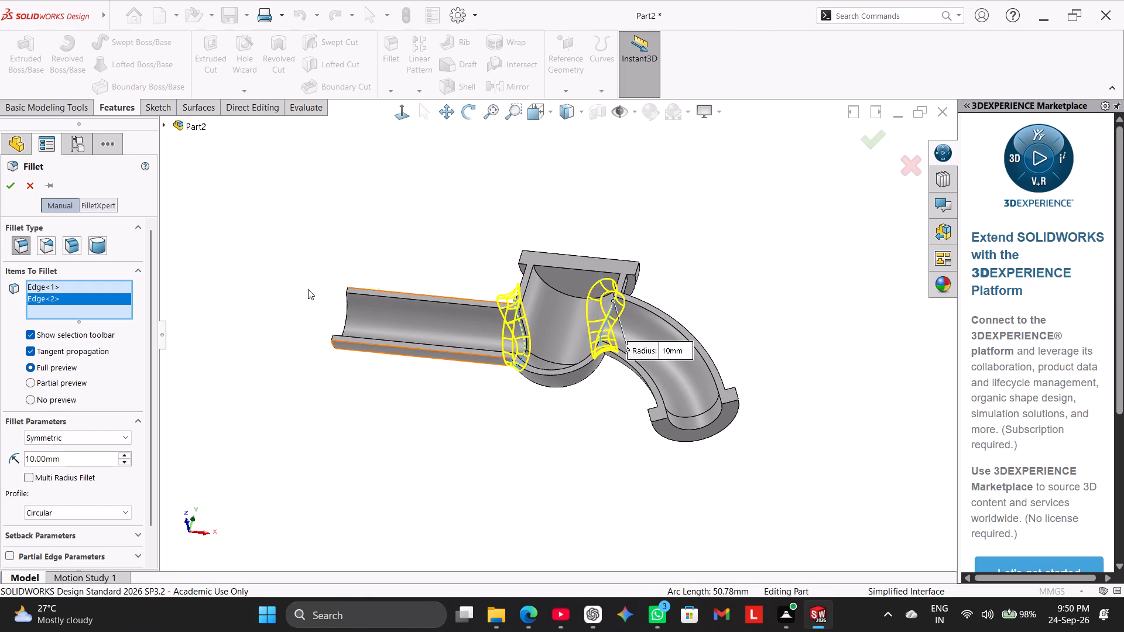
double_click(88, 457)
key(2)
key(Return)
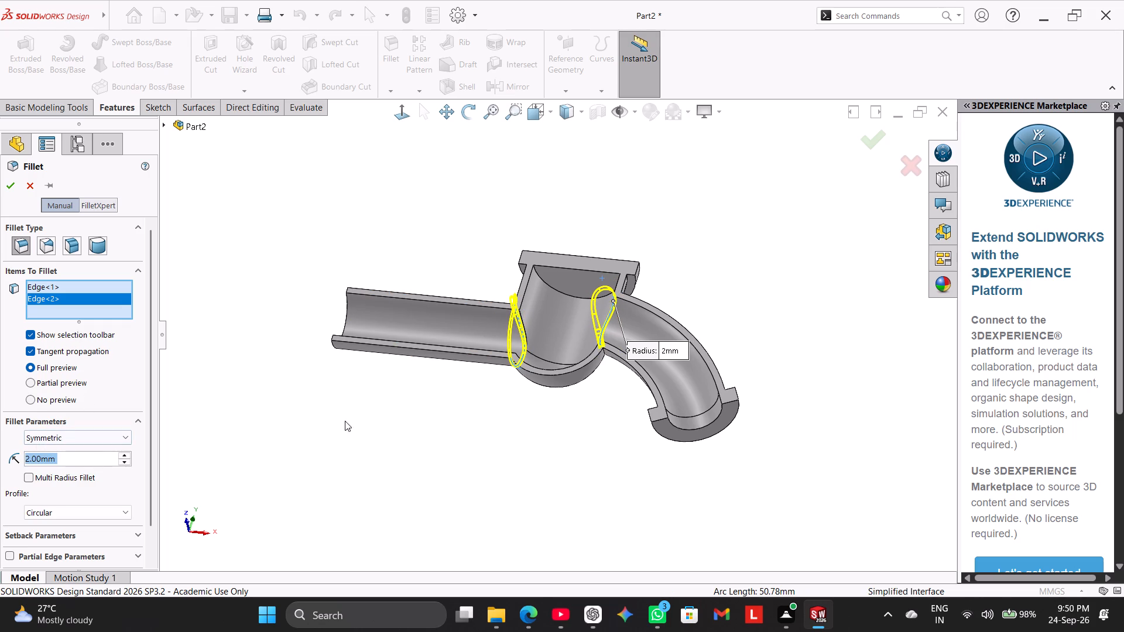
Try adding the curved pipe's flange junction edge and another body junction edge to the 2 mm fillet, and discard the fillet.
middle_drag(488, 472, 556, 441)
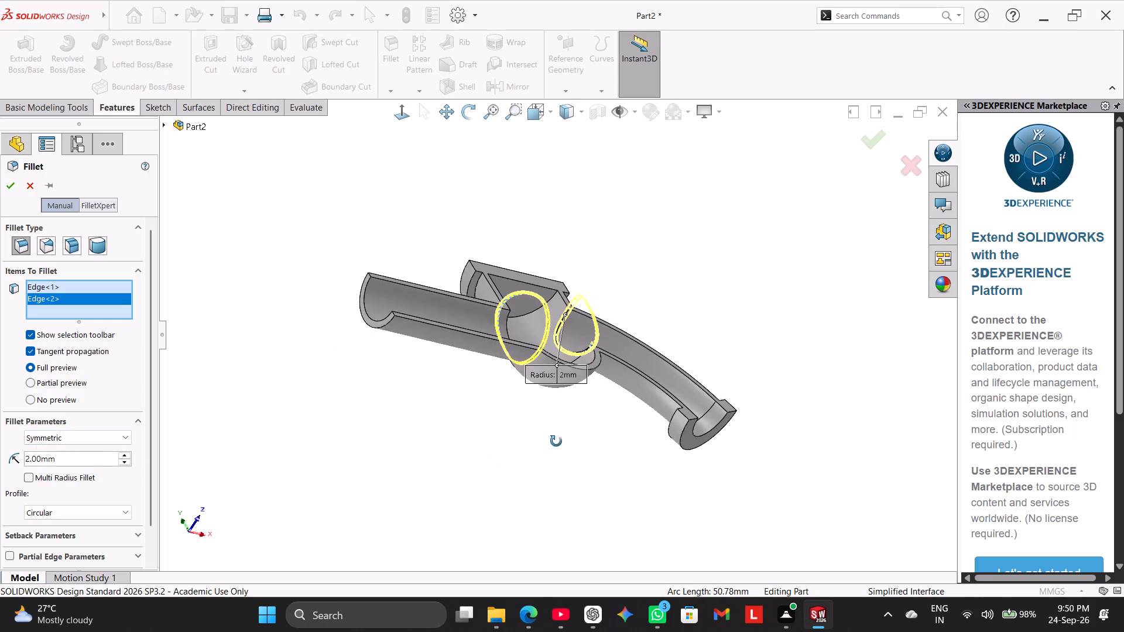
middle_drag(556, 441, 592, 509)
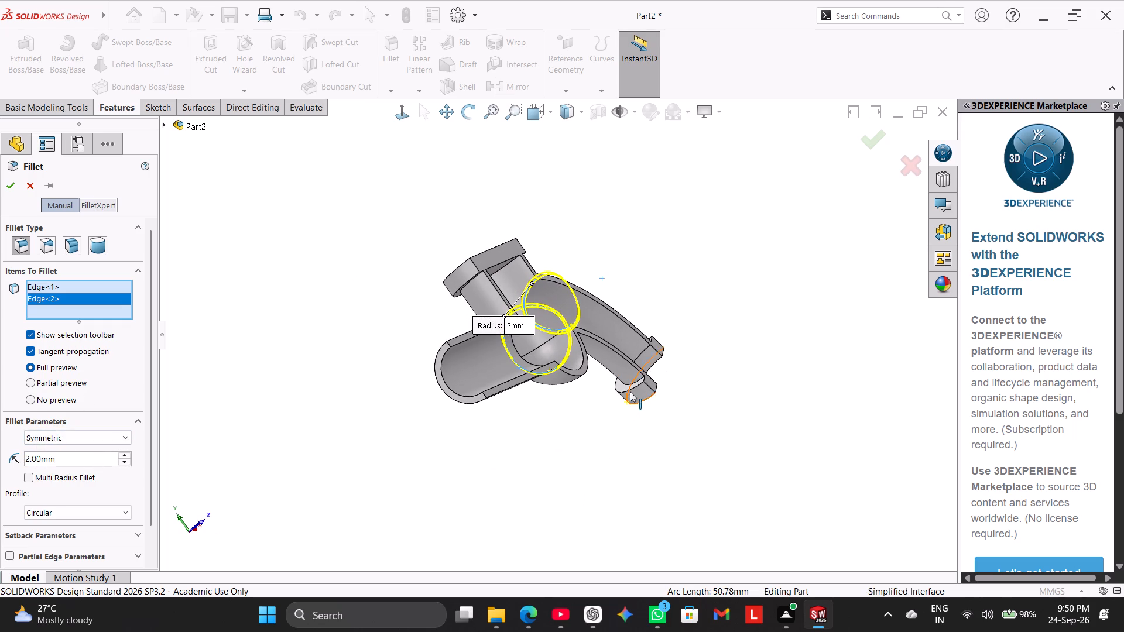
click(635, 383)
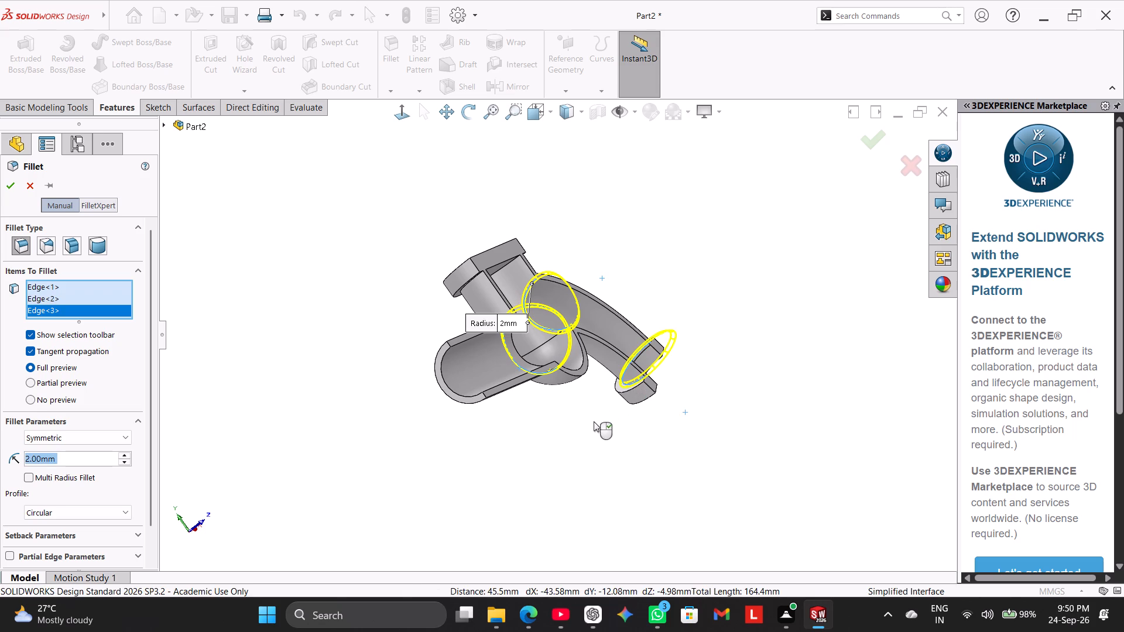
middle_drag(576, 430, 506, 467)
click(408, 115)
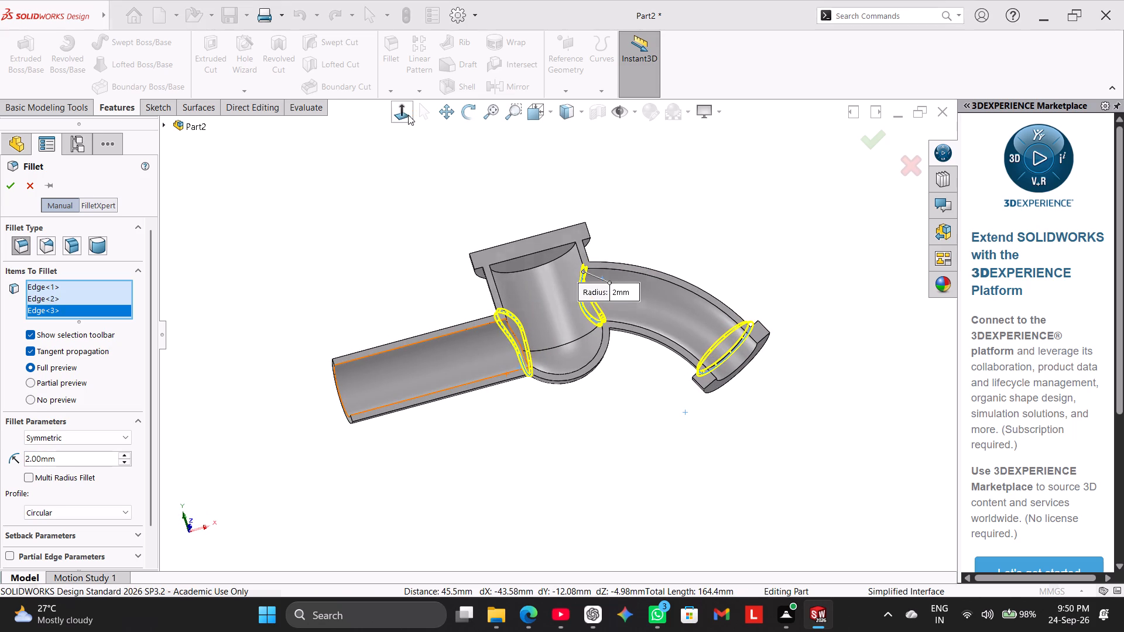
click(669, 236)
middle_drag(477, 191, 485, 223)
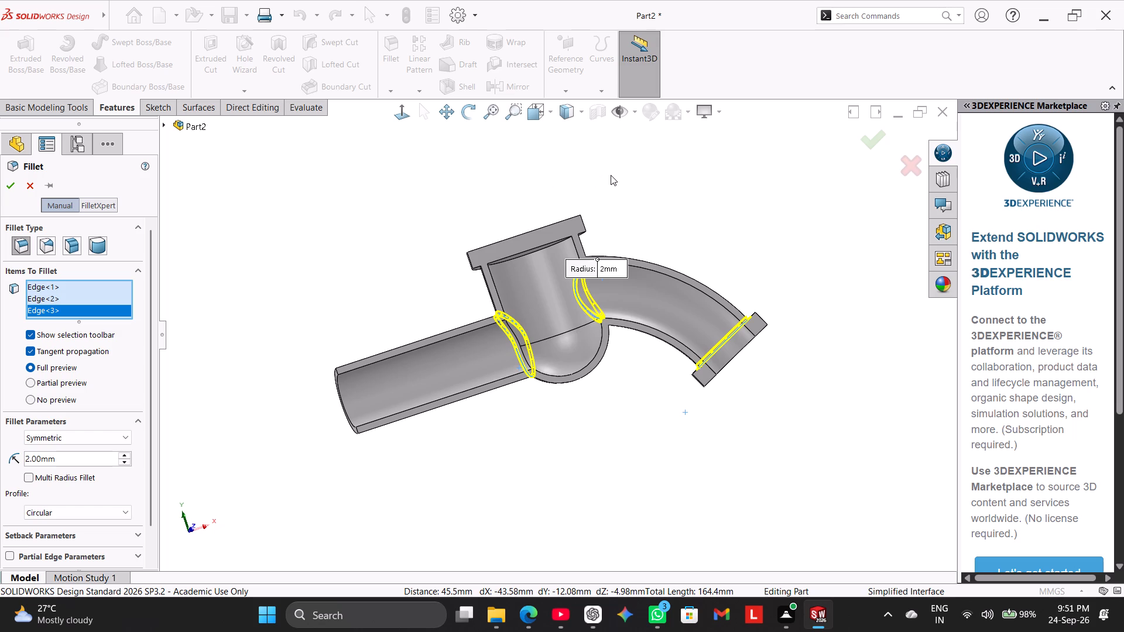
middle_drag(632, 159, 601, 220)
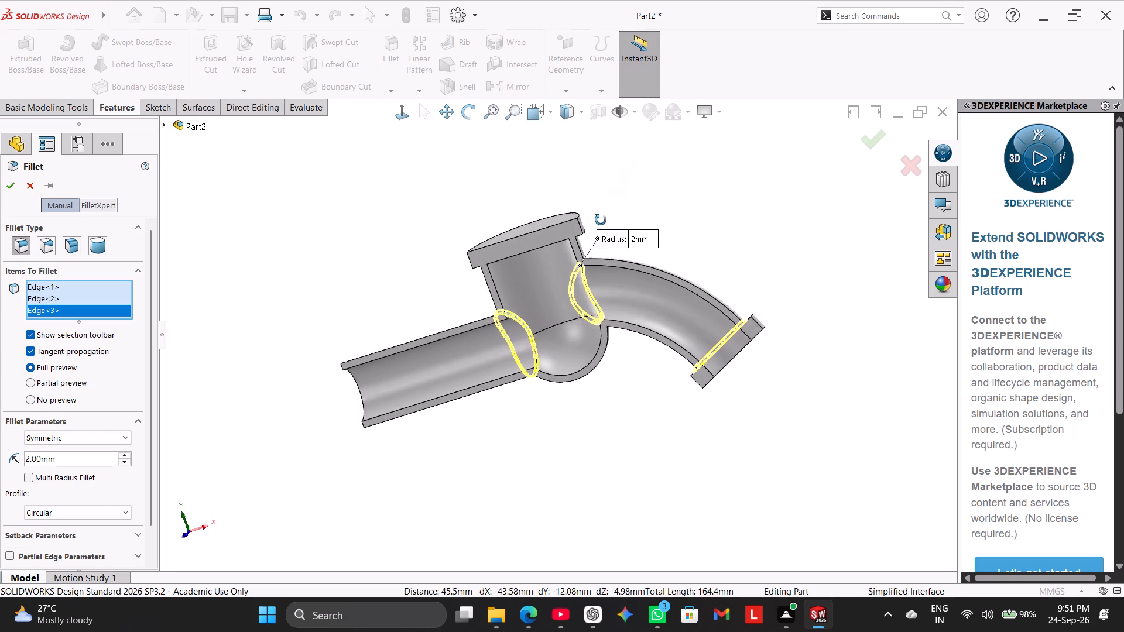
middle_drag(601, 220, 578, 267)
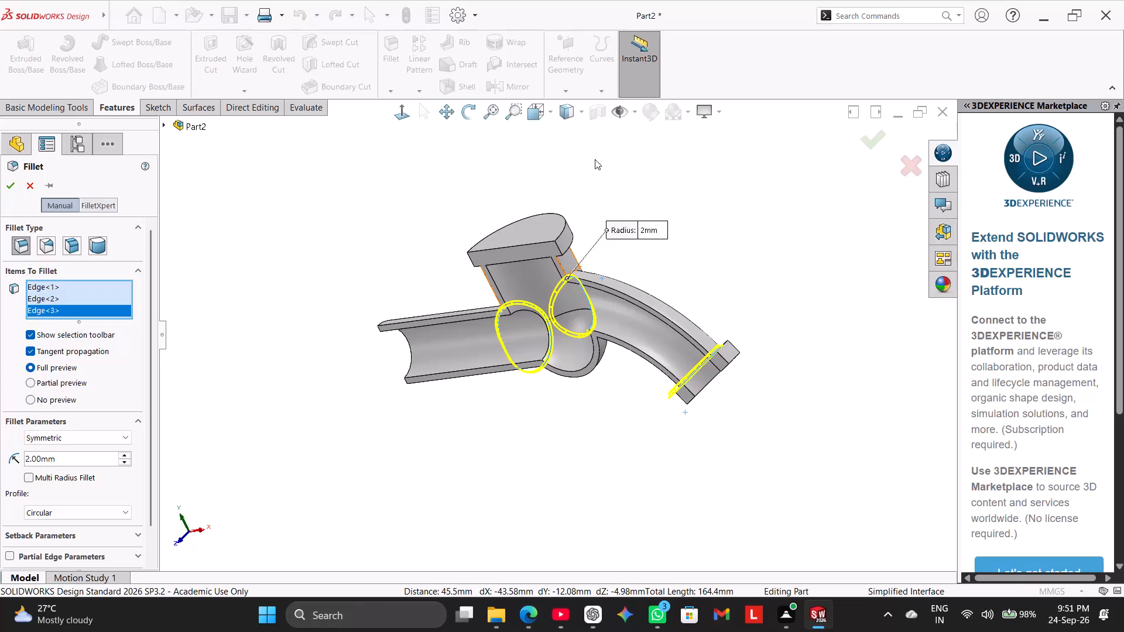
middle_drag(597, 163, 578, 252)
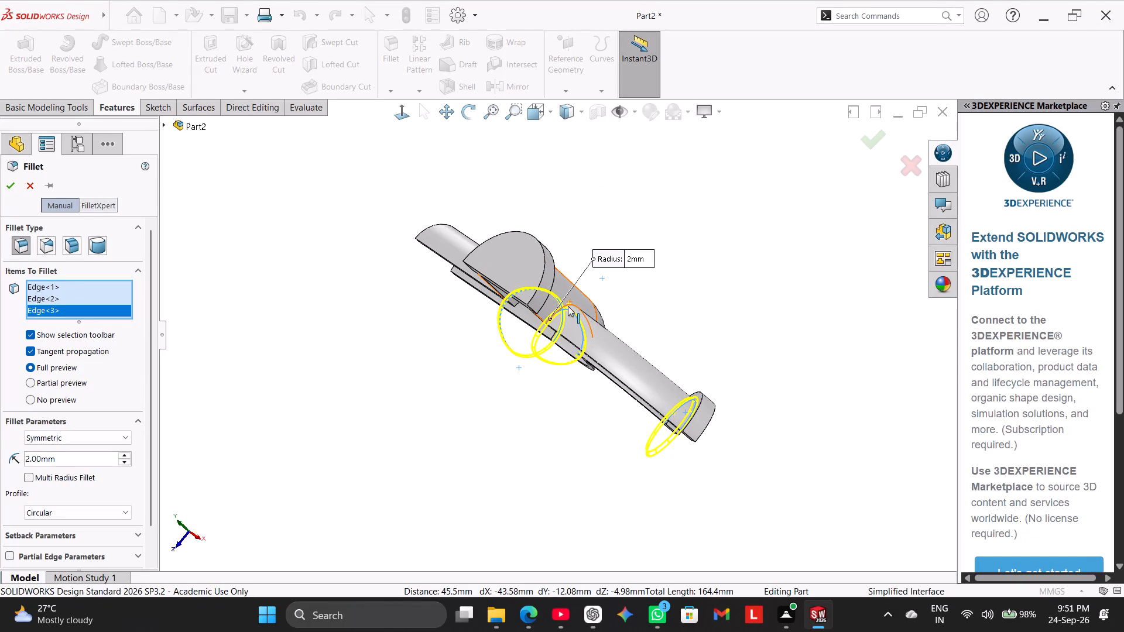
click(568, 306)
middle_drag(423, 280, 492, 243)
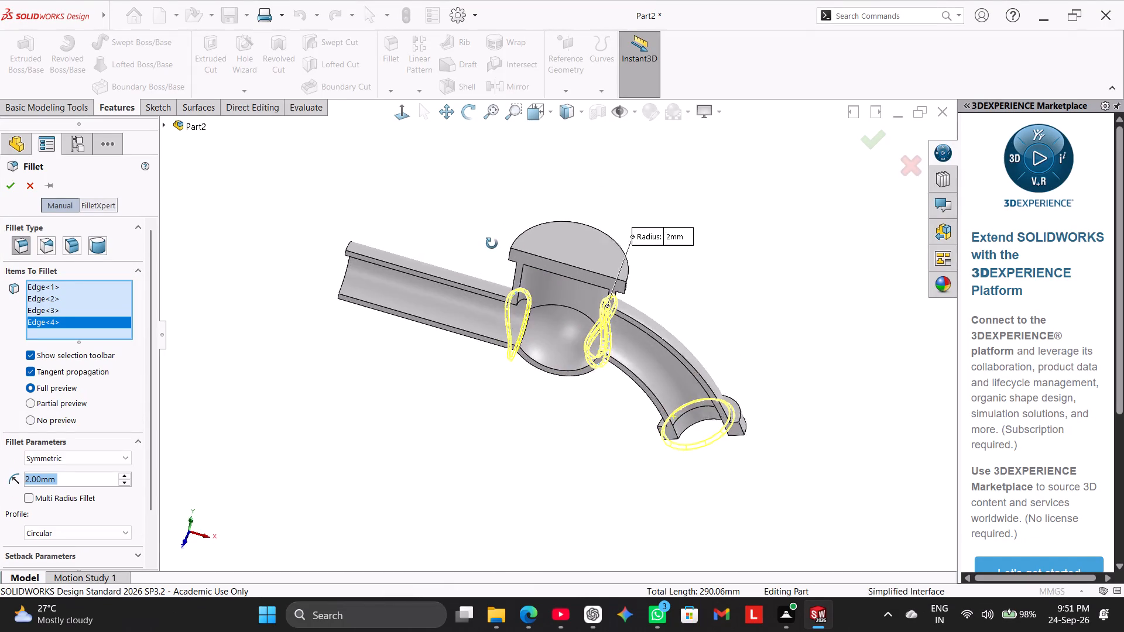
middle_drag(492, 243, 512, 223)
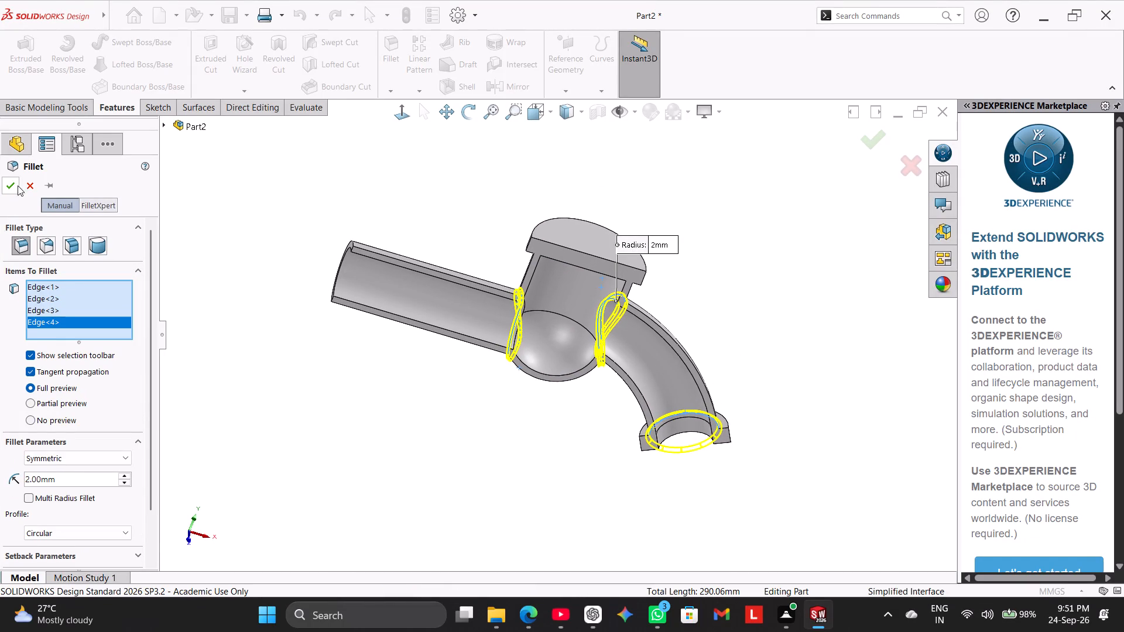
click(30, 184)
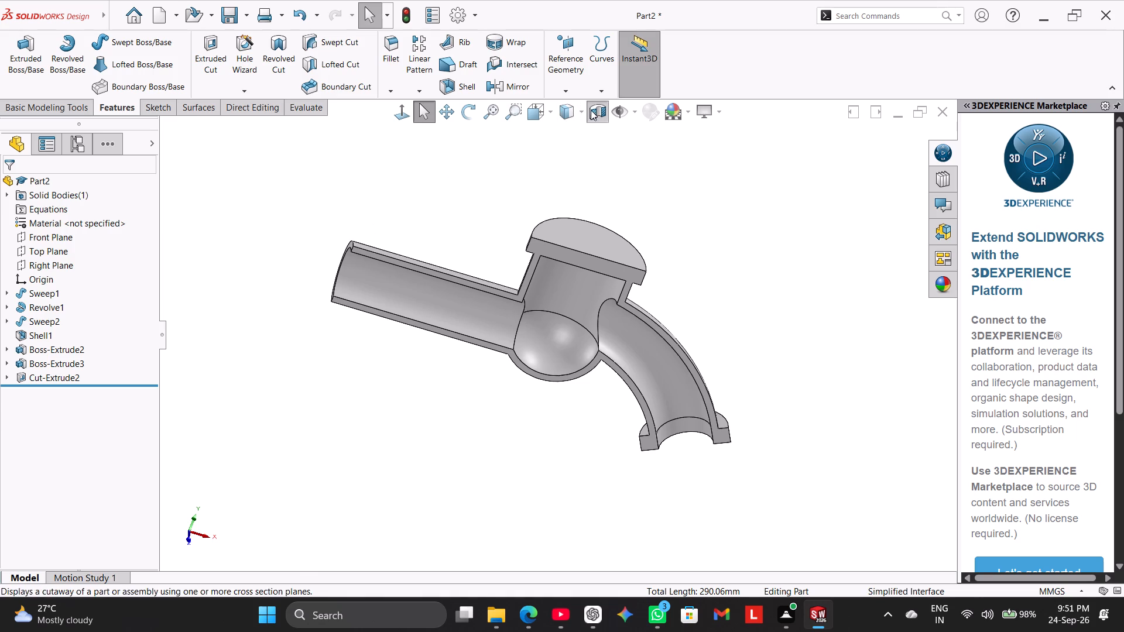
Turn off the section view and show the whole fitting from the front.
click(591, 109)
click(457, 191)
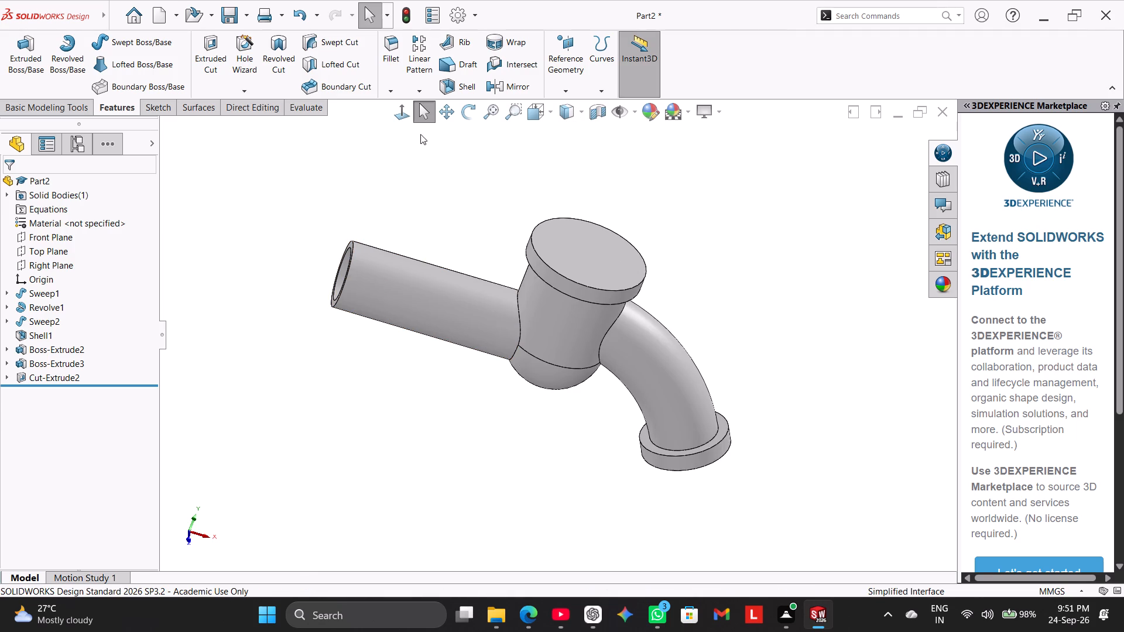
click(404, 118)
click(397, 191)
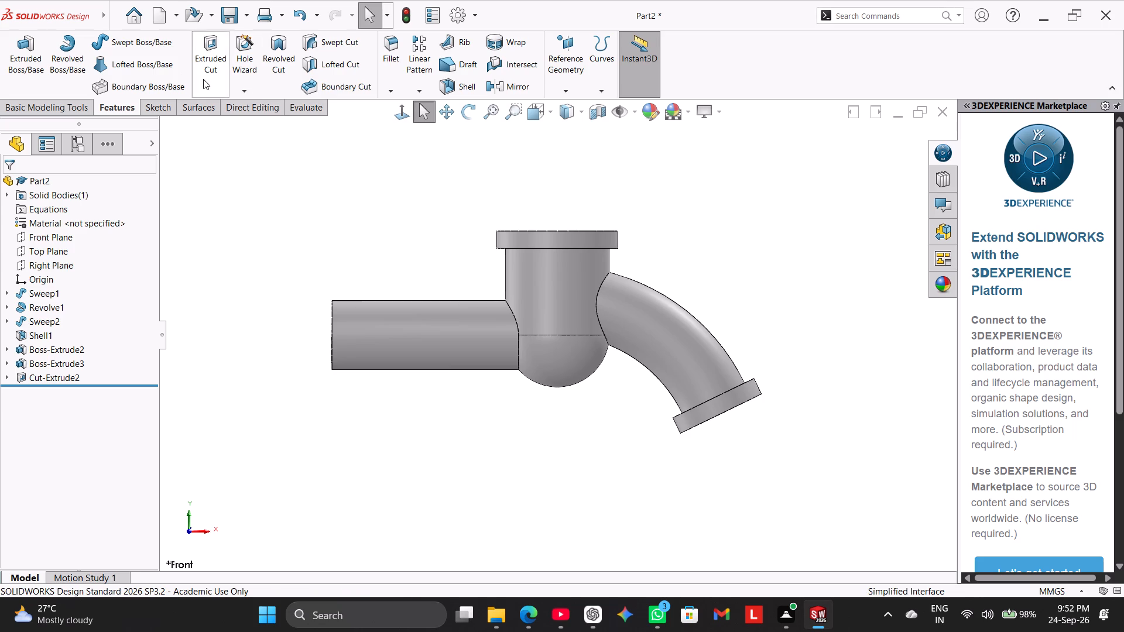
Start a new sketch on the Front Plane.
click(156, 111)
click(32, 49)
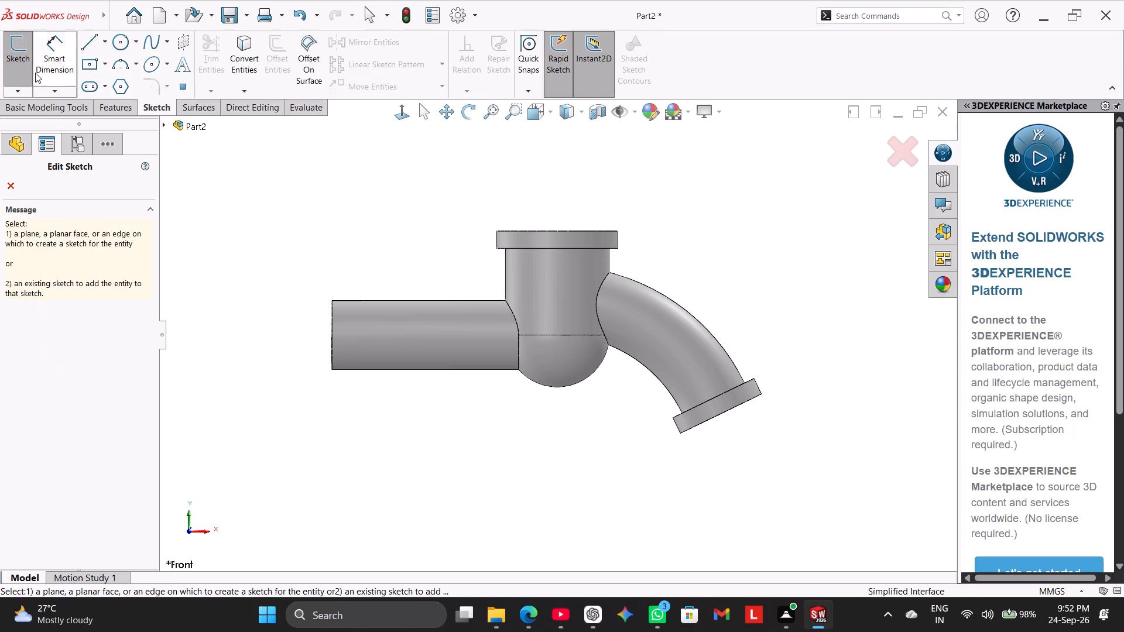
click(15, 186)
click(51, 229)
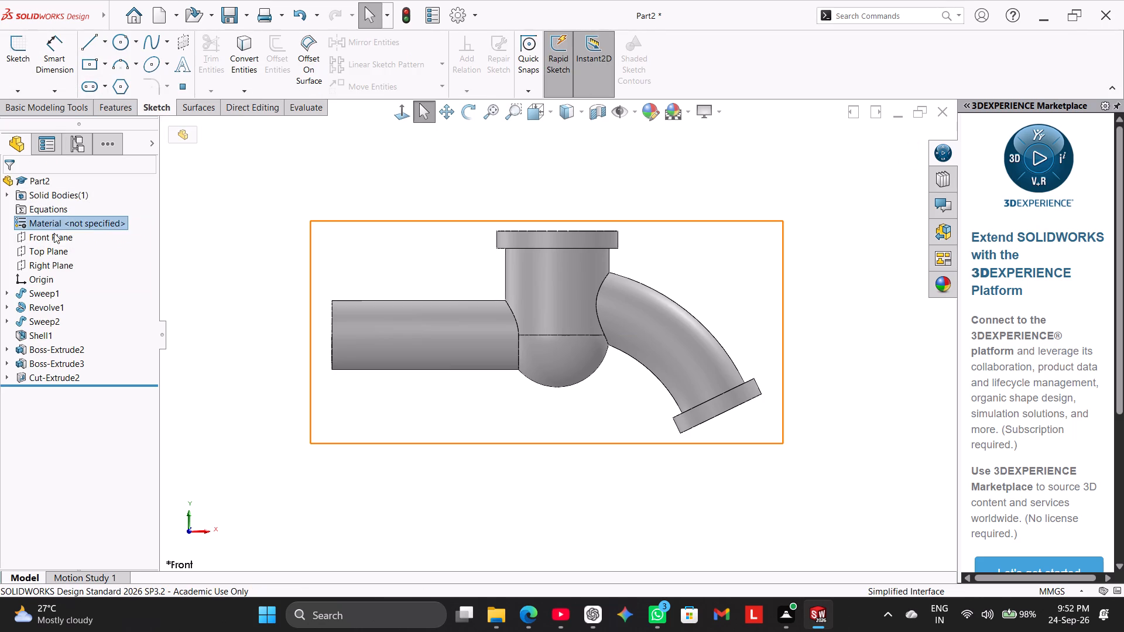
click(54, 235)
click(69, 214)
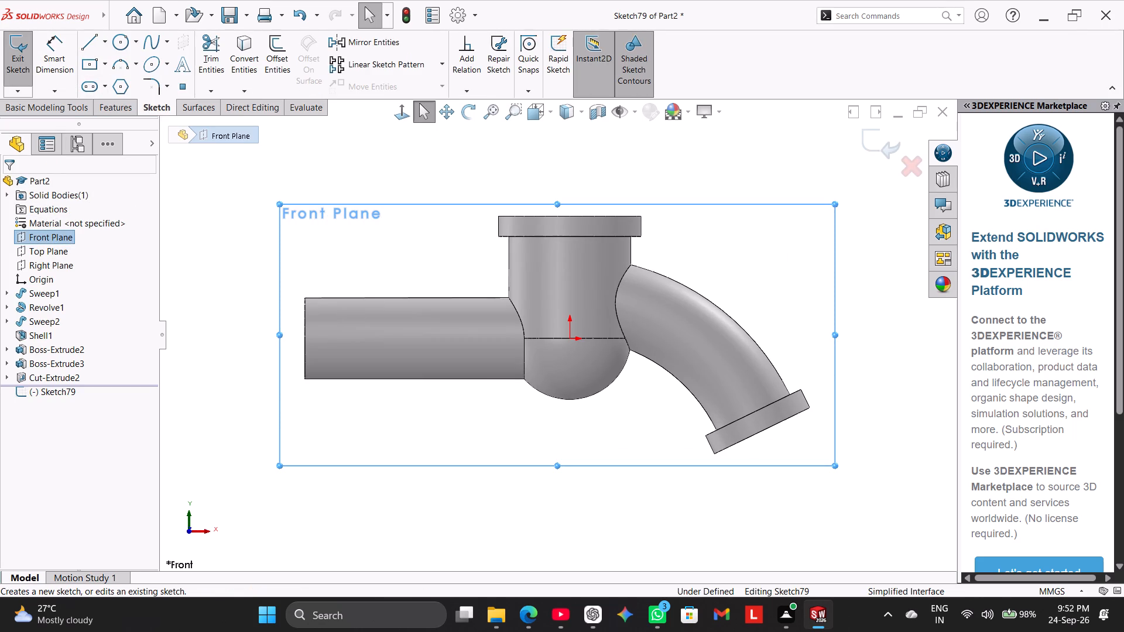
Sketch a vertical centerline from the origin up through the top cap, and shorten it by lowering its upper end.
click(103, 39)
click(106, 76)
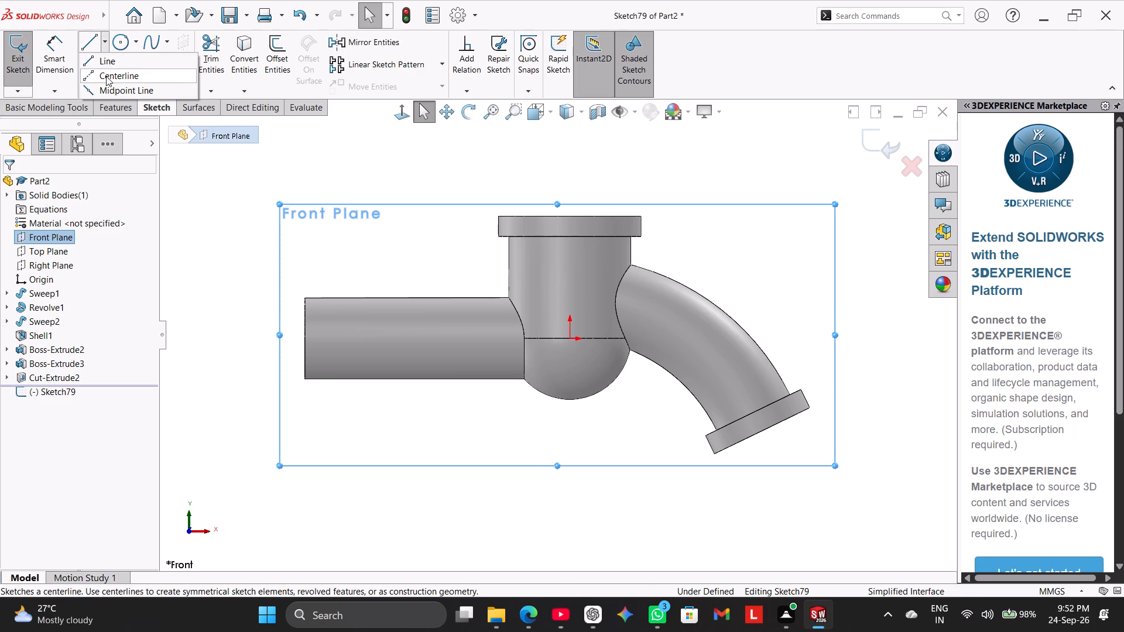
click(570, 338)
scroll(574, 201, up, 5)
click(564, 135)
right_click(582, 153)
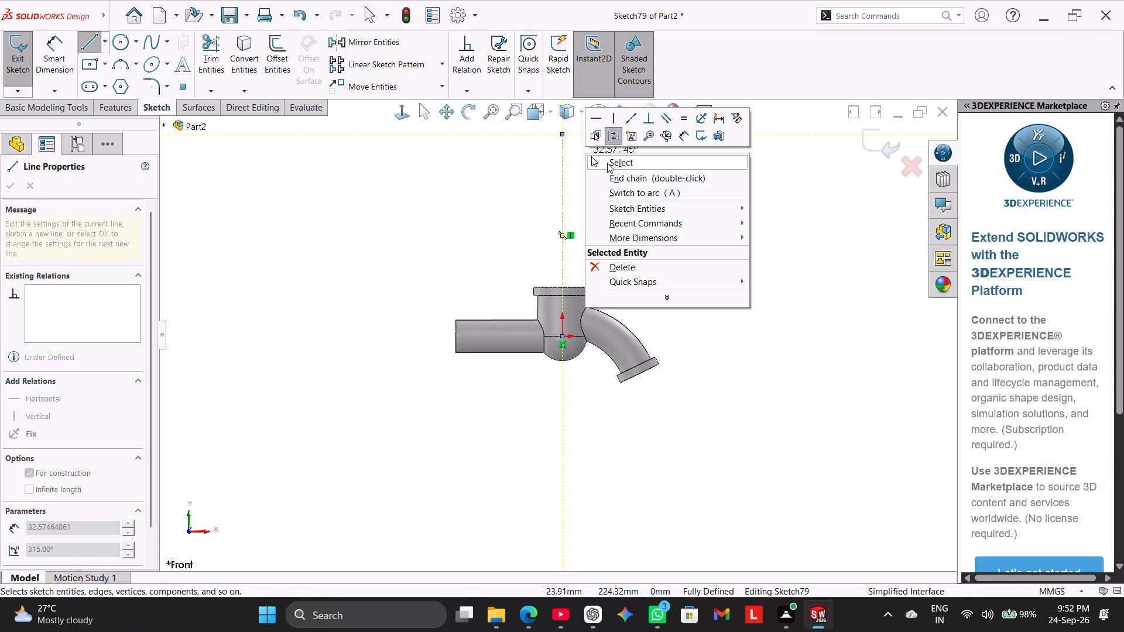
click(607, 162)
scroll(595, 171, down, 3)
drag(531, 135, 525, 173)
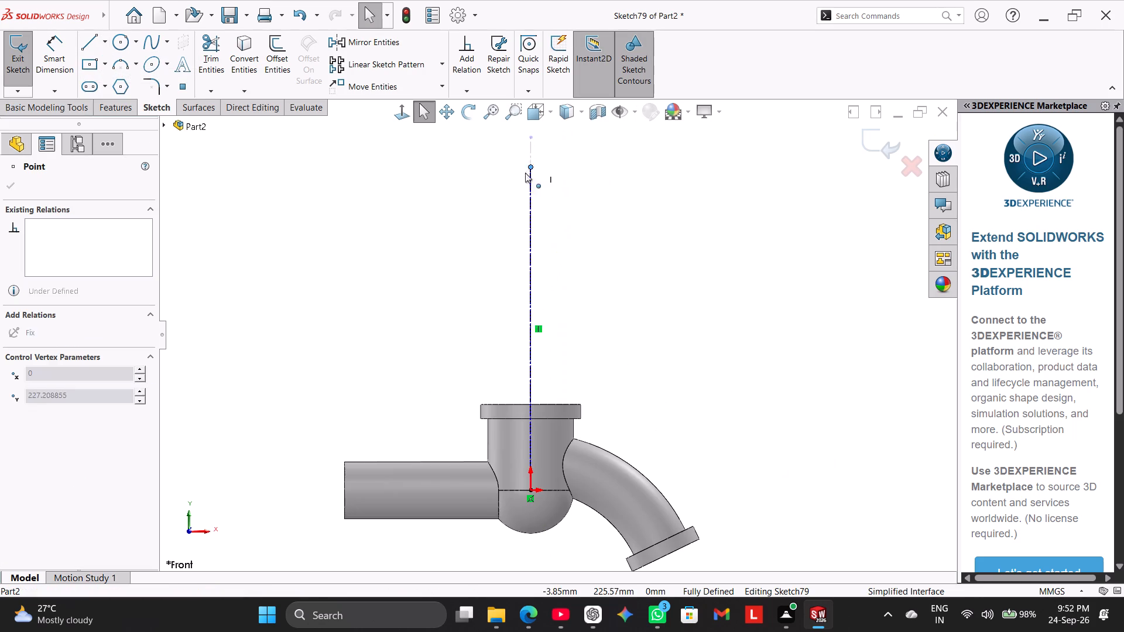
drag(525, 173, 523, 195)
click(441, 246)
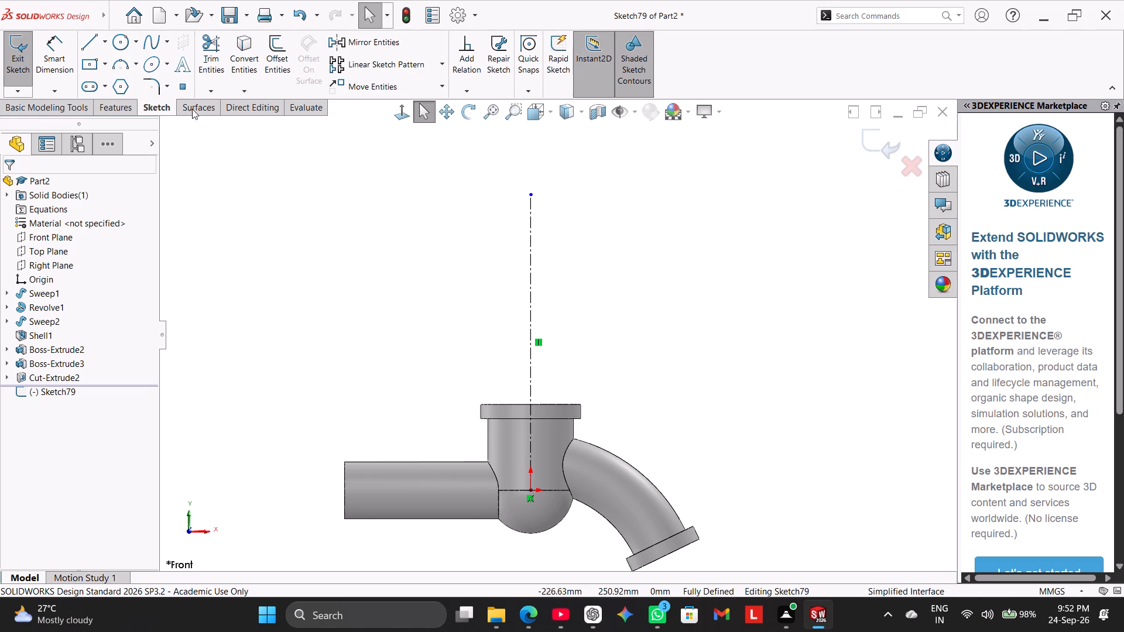
Sketch a vertical line about 75 mm long, rising from the top cap's upper edge beside the centerline.
click(92, 44)
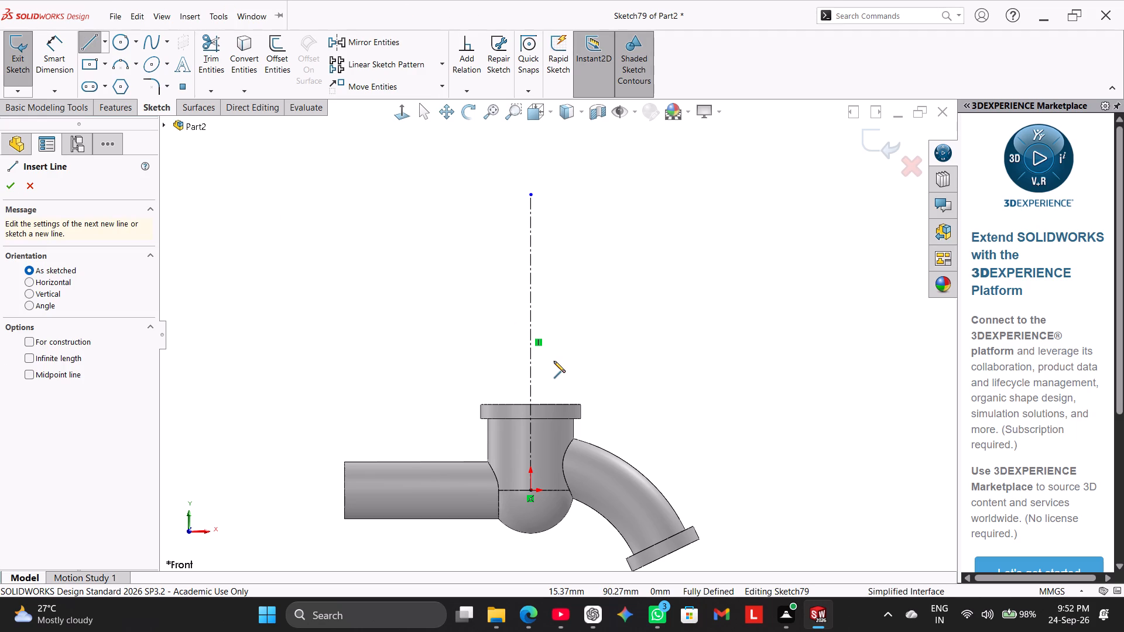
click(564, 404)
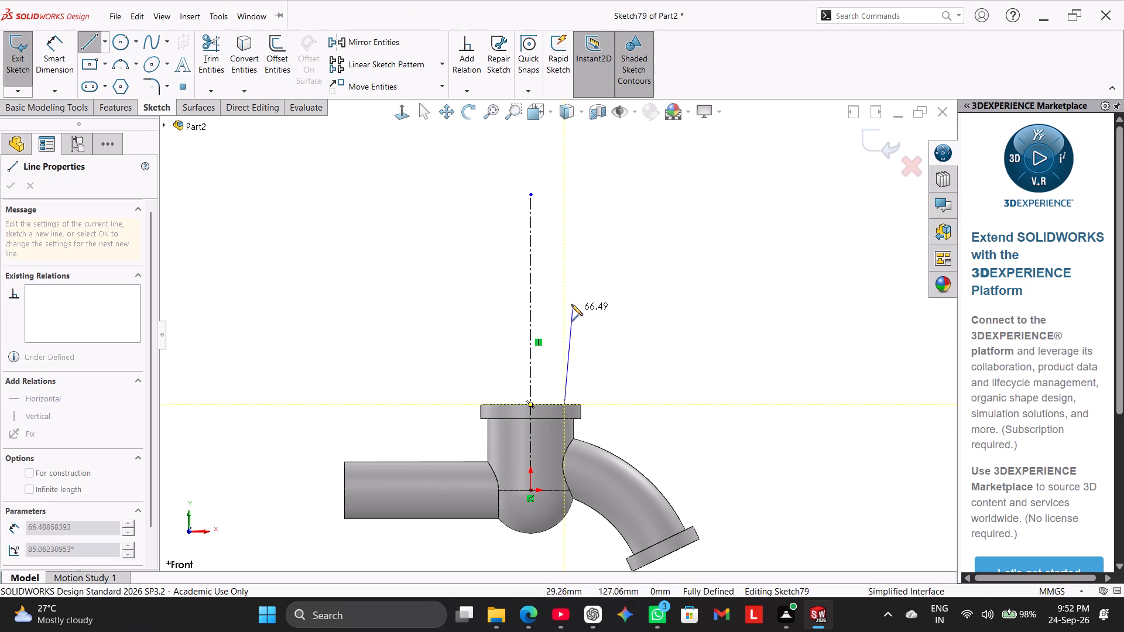
click(563, 297)
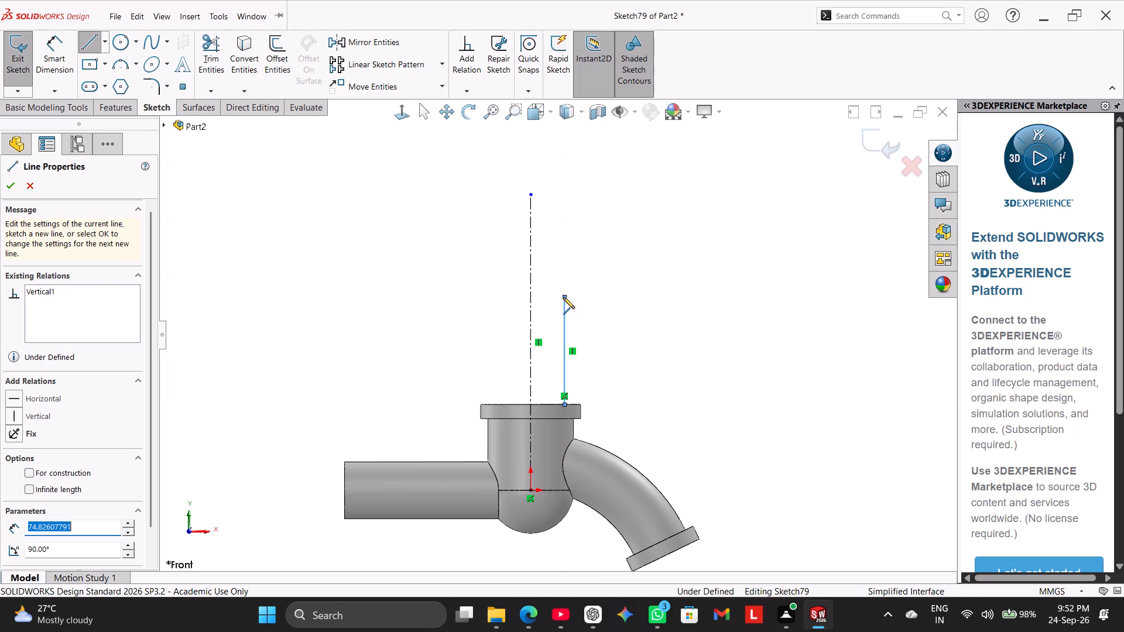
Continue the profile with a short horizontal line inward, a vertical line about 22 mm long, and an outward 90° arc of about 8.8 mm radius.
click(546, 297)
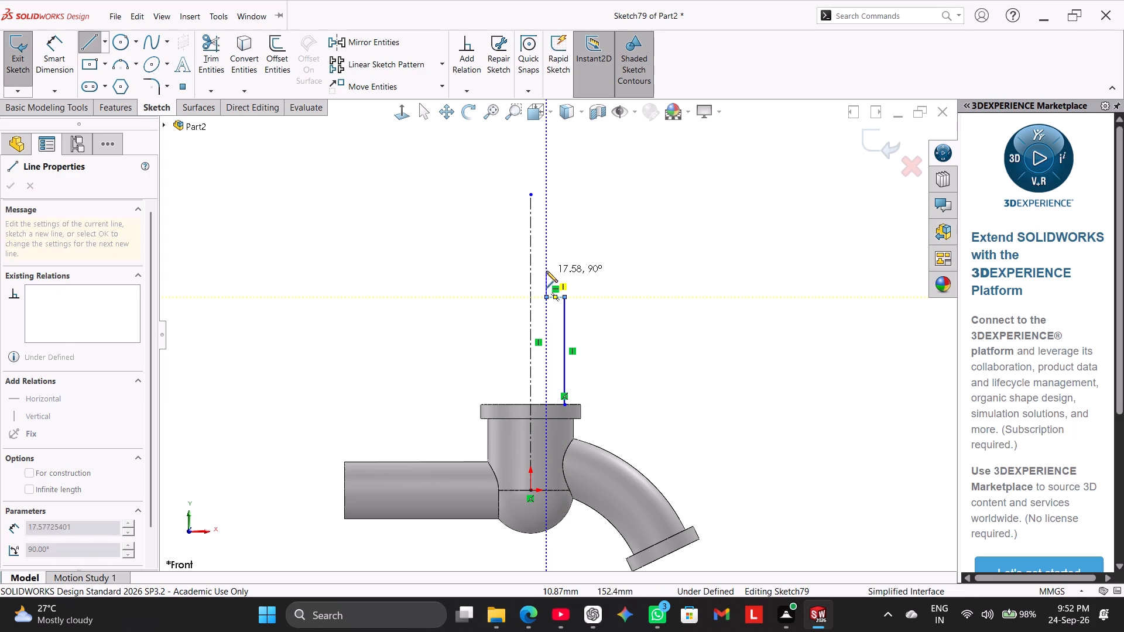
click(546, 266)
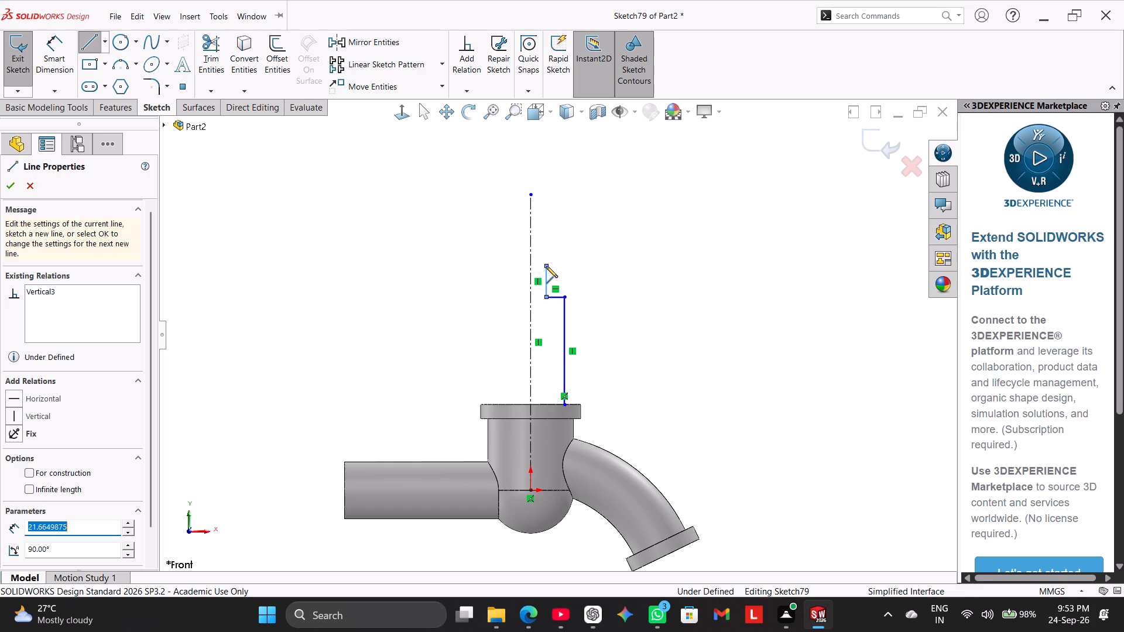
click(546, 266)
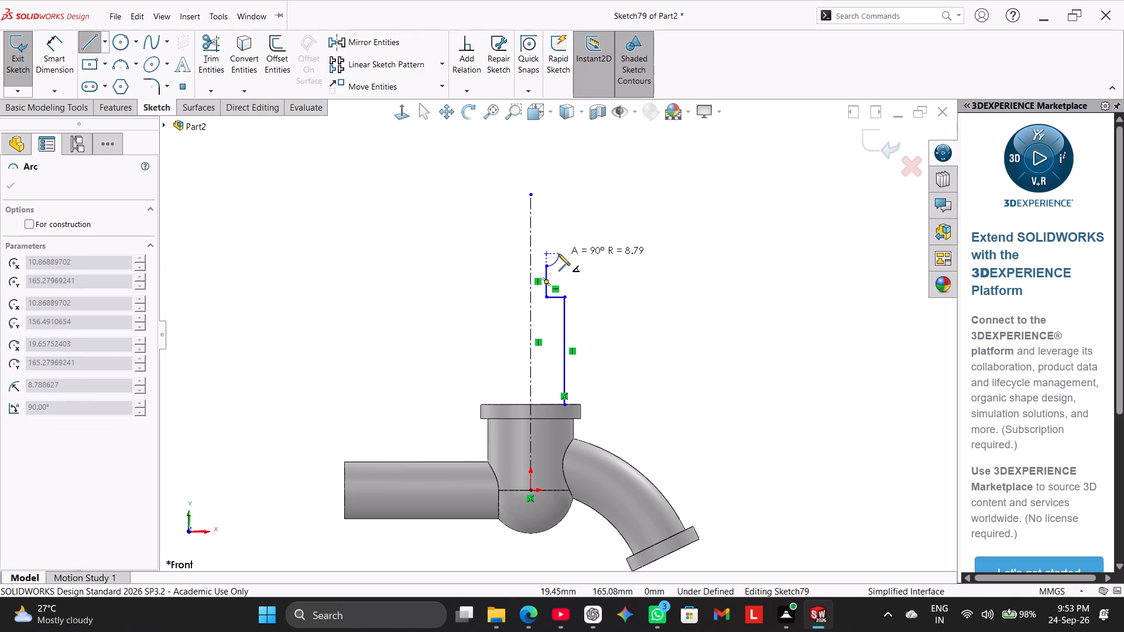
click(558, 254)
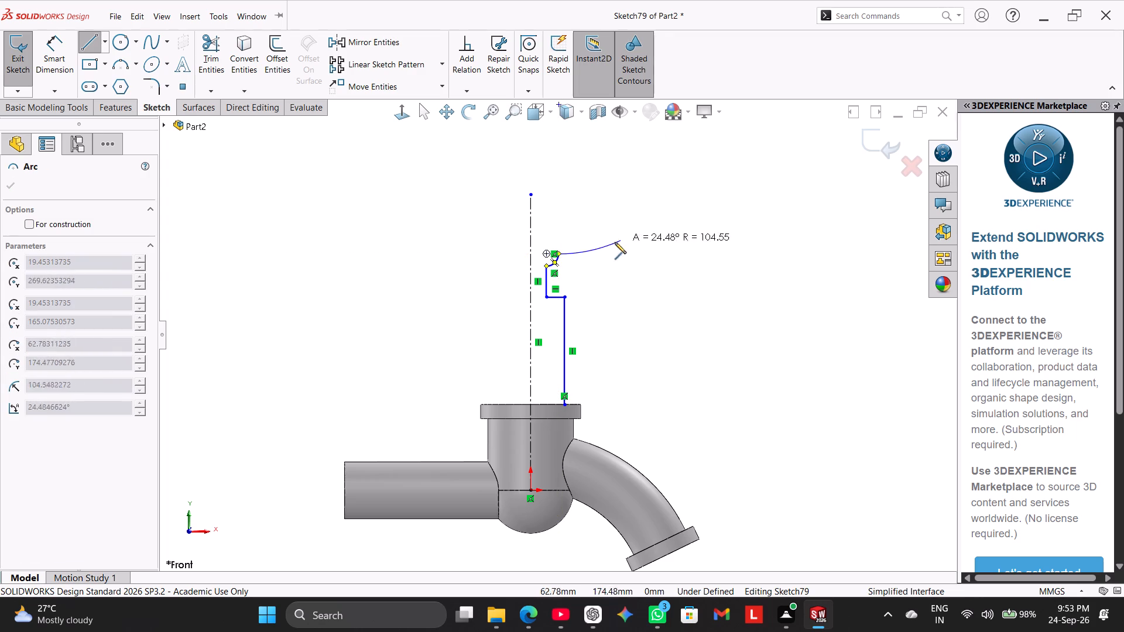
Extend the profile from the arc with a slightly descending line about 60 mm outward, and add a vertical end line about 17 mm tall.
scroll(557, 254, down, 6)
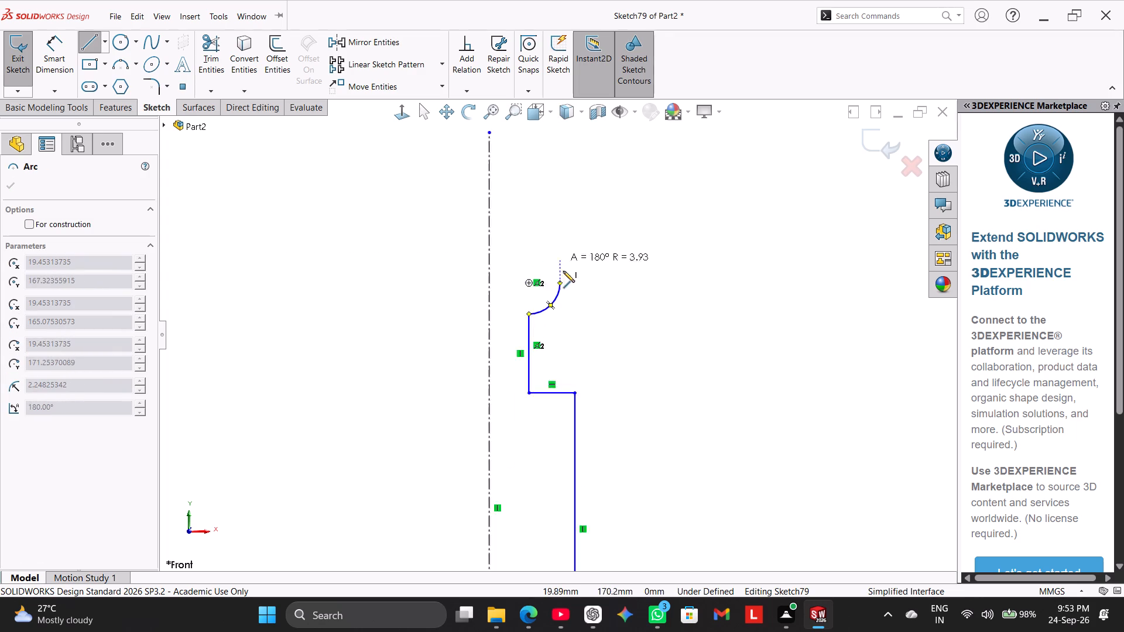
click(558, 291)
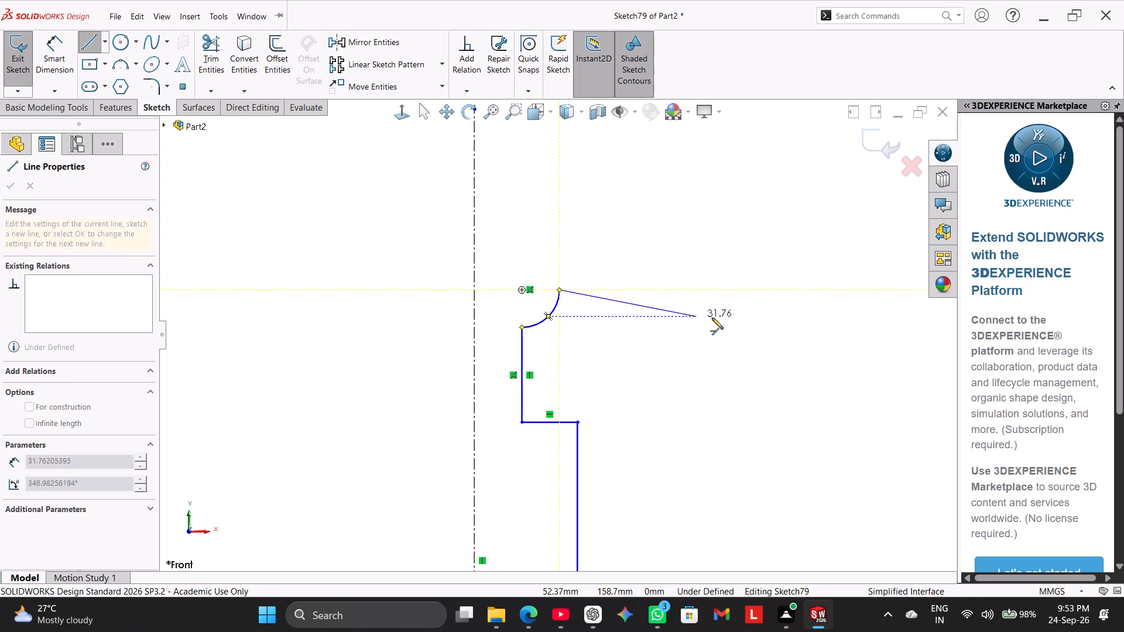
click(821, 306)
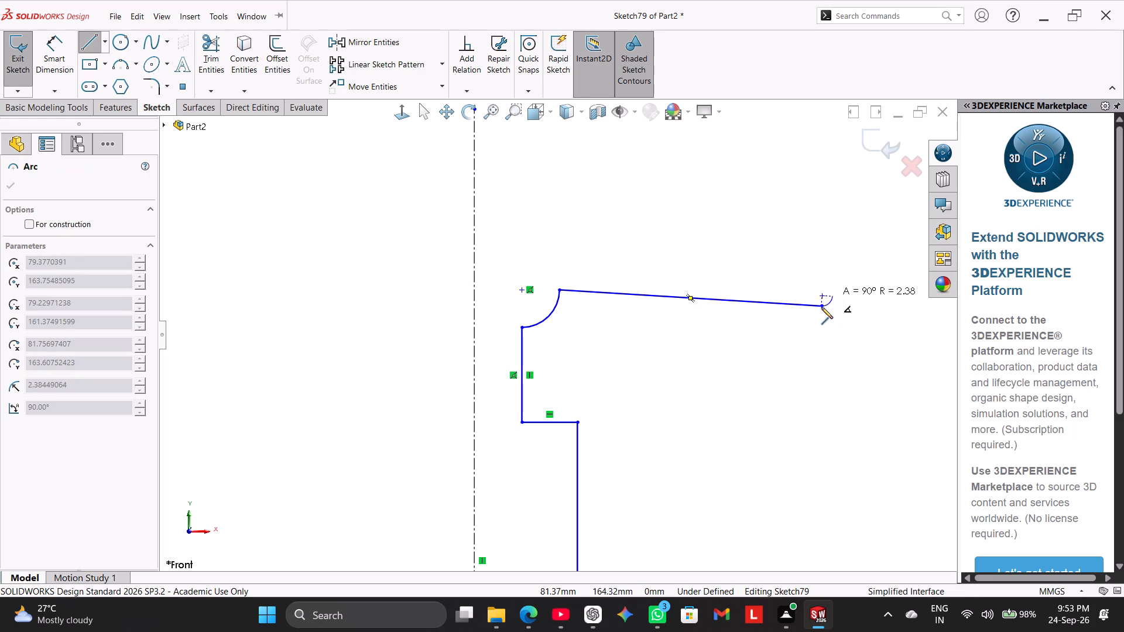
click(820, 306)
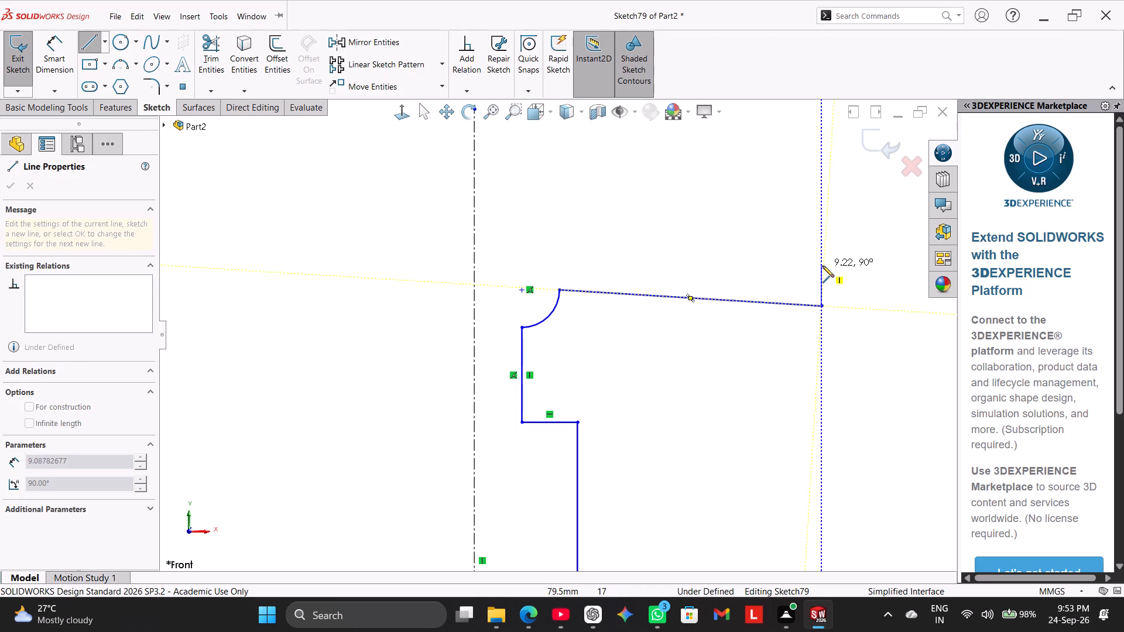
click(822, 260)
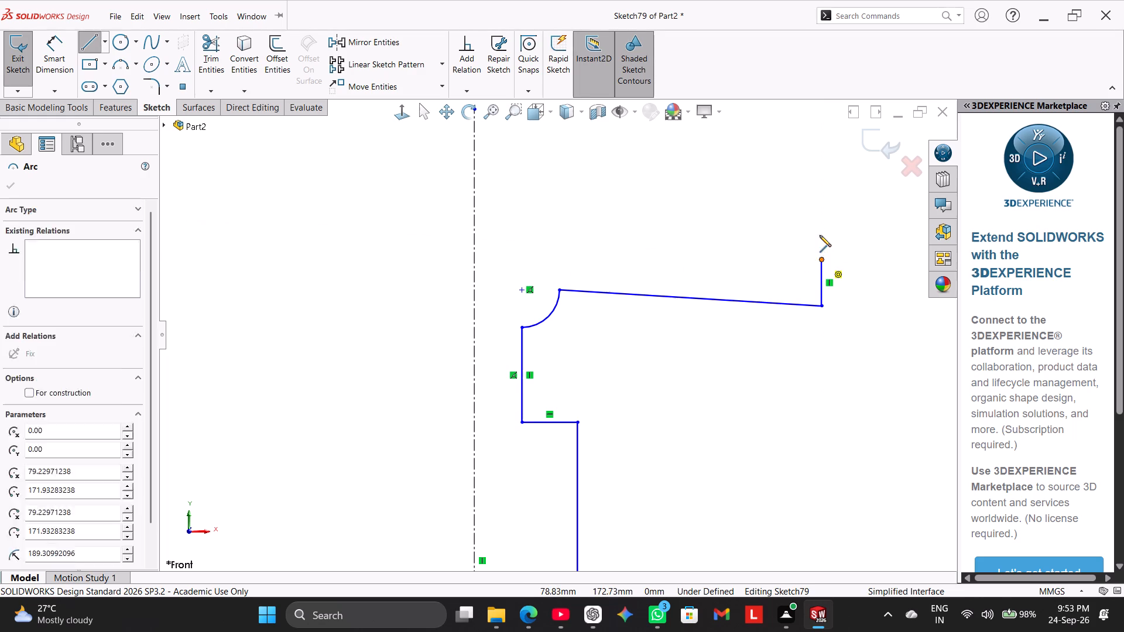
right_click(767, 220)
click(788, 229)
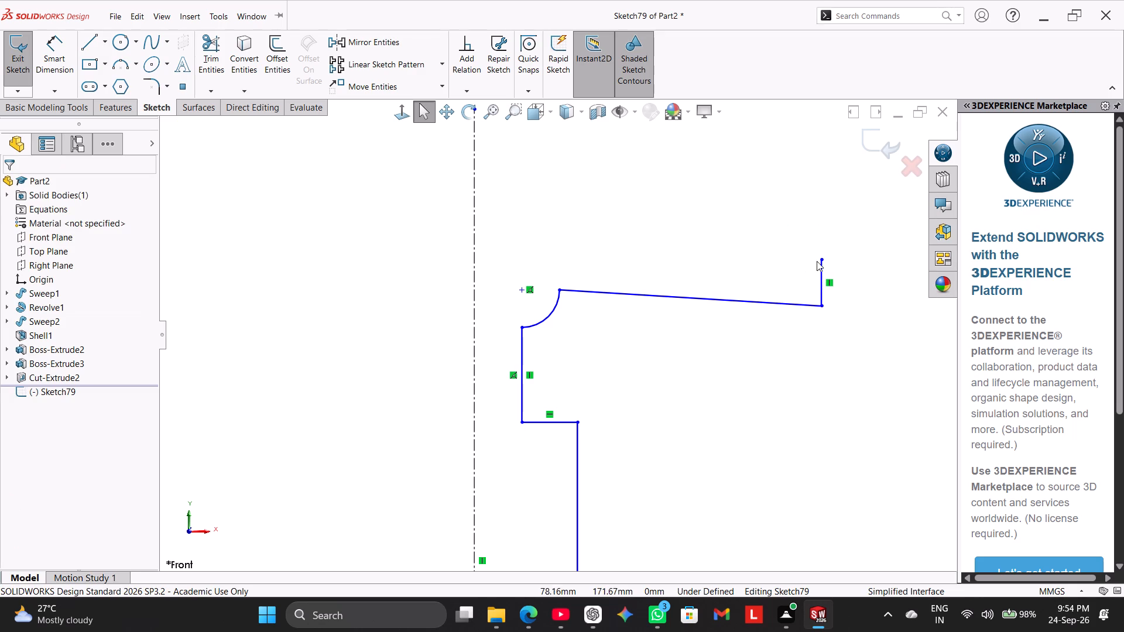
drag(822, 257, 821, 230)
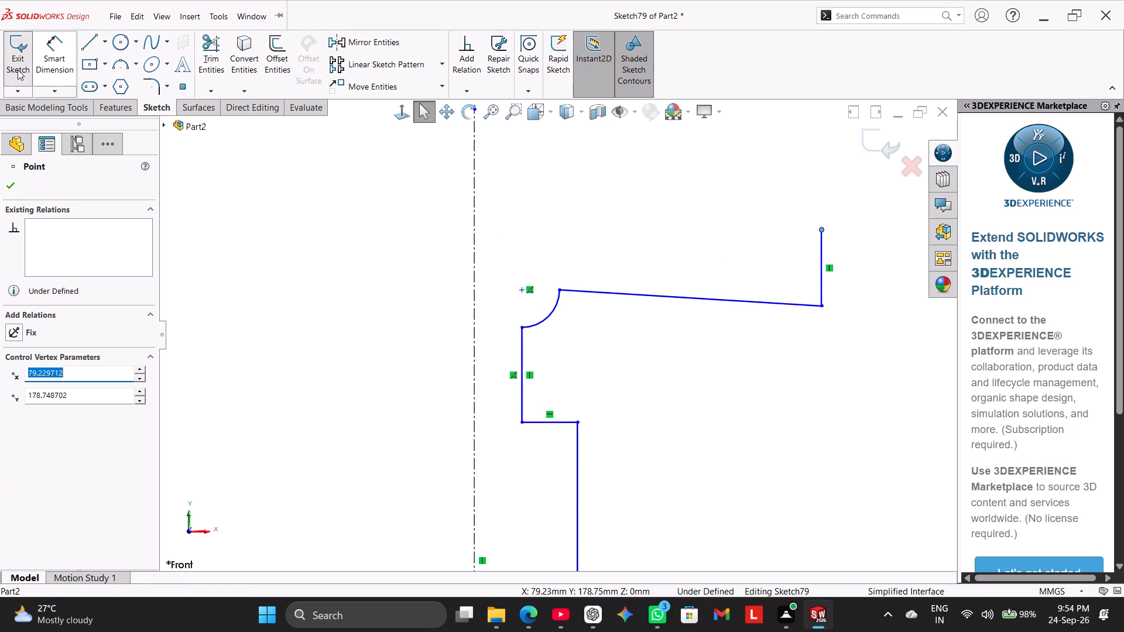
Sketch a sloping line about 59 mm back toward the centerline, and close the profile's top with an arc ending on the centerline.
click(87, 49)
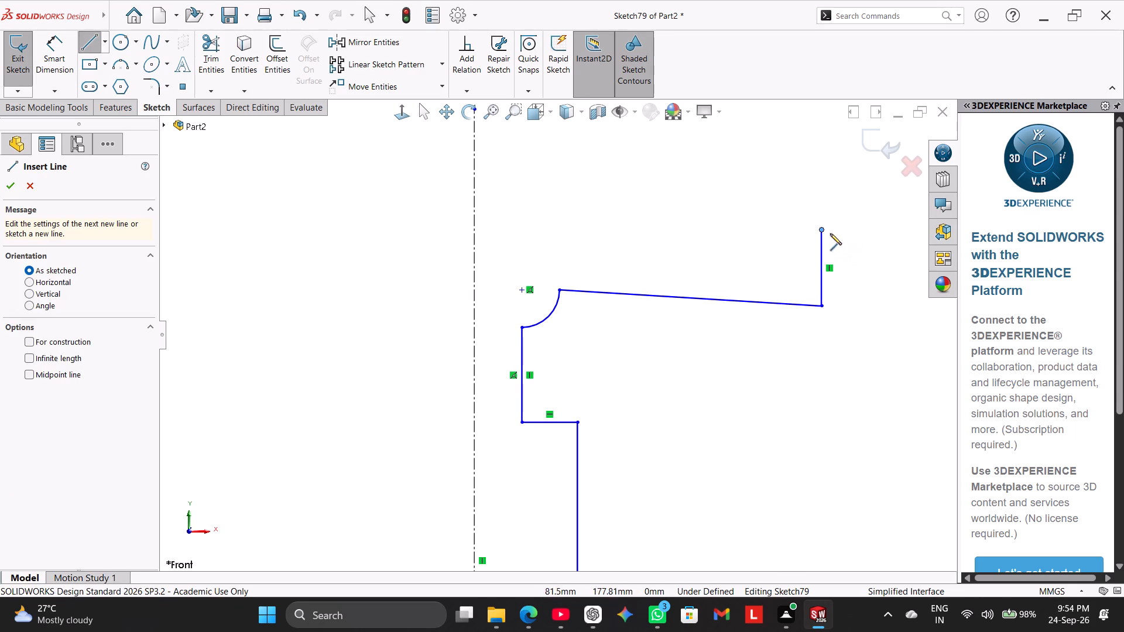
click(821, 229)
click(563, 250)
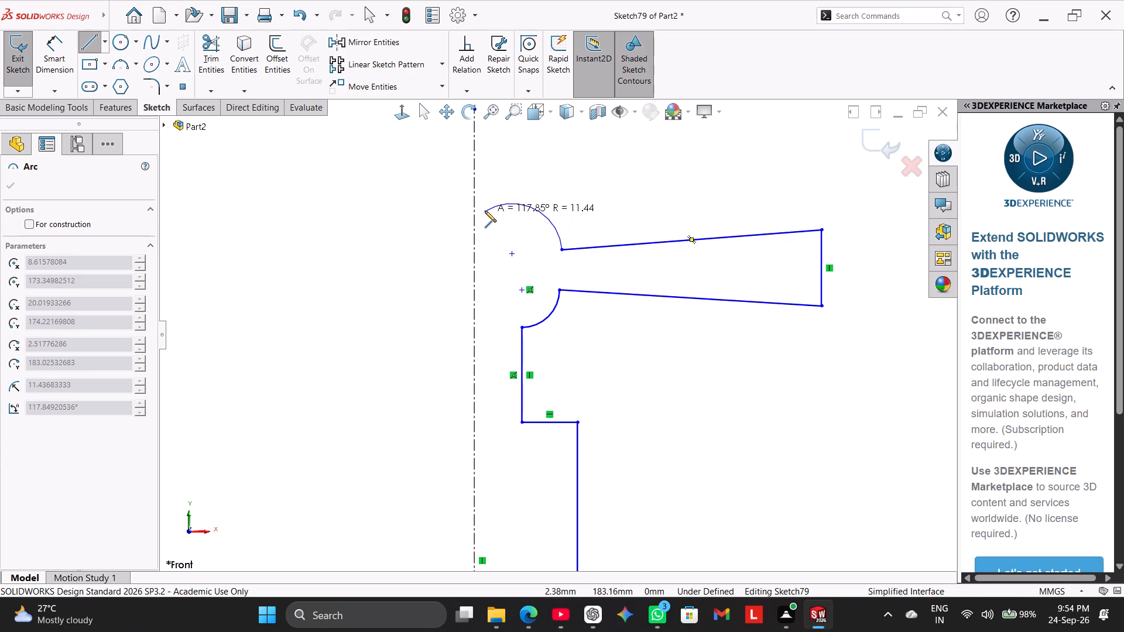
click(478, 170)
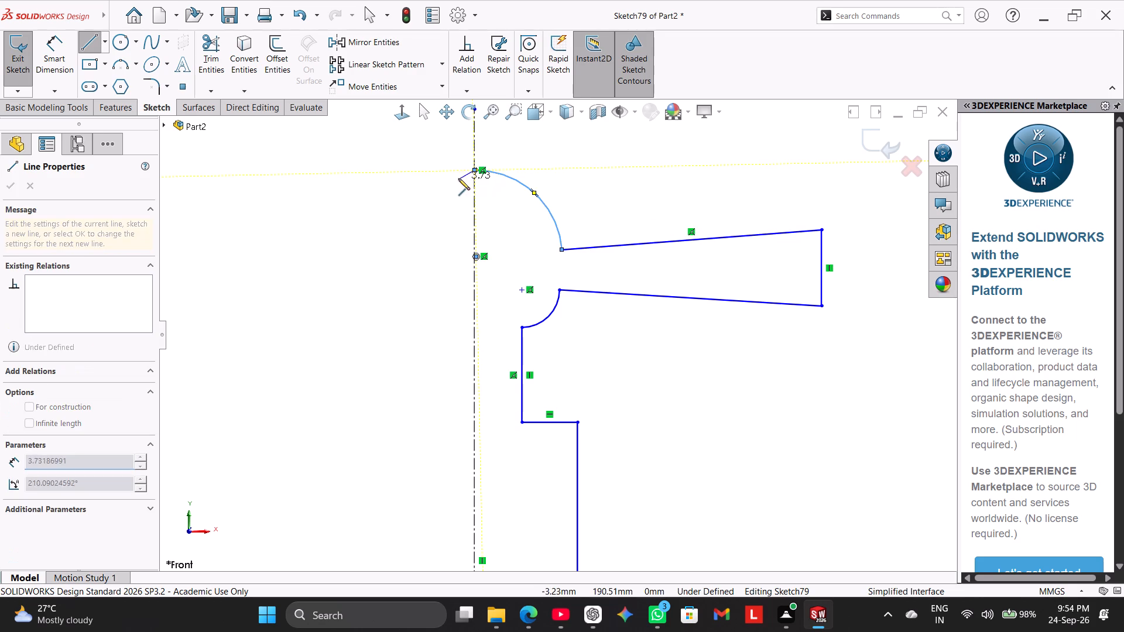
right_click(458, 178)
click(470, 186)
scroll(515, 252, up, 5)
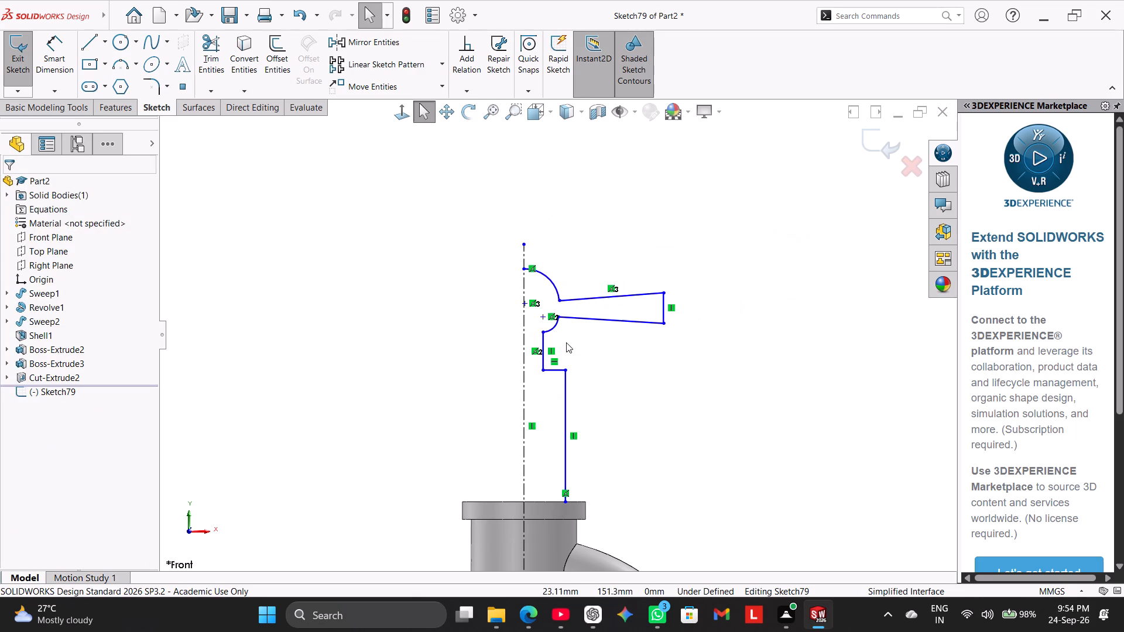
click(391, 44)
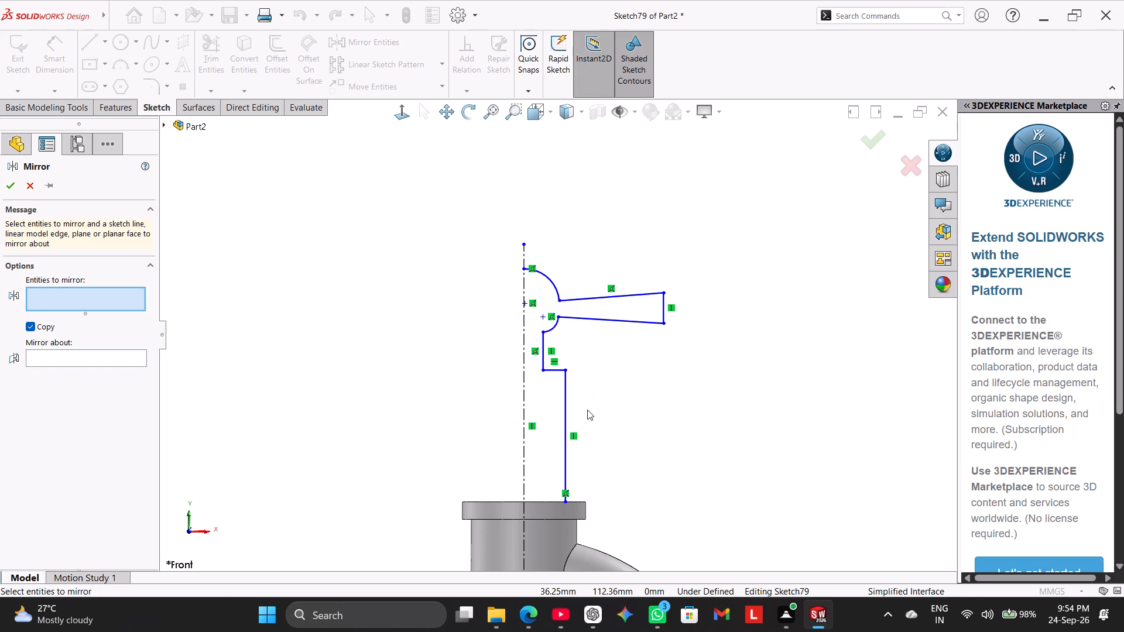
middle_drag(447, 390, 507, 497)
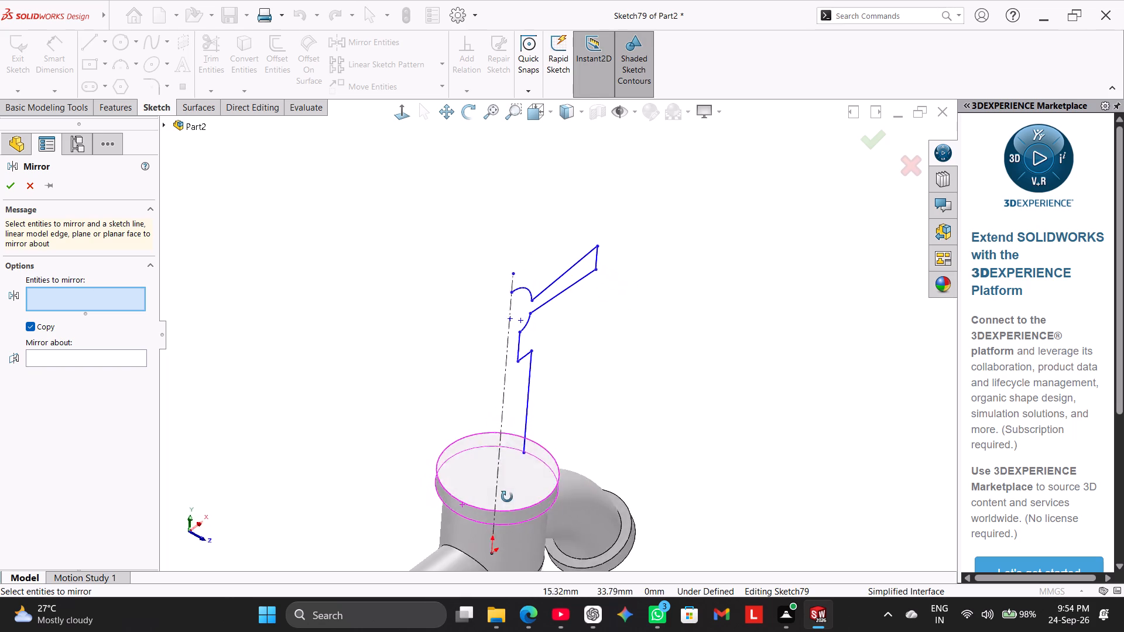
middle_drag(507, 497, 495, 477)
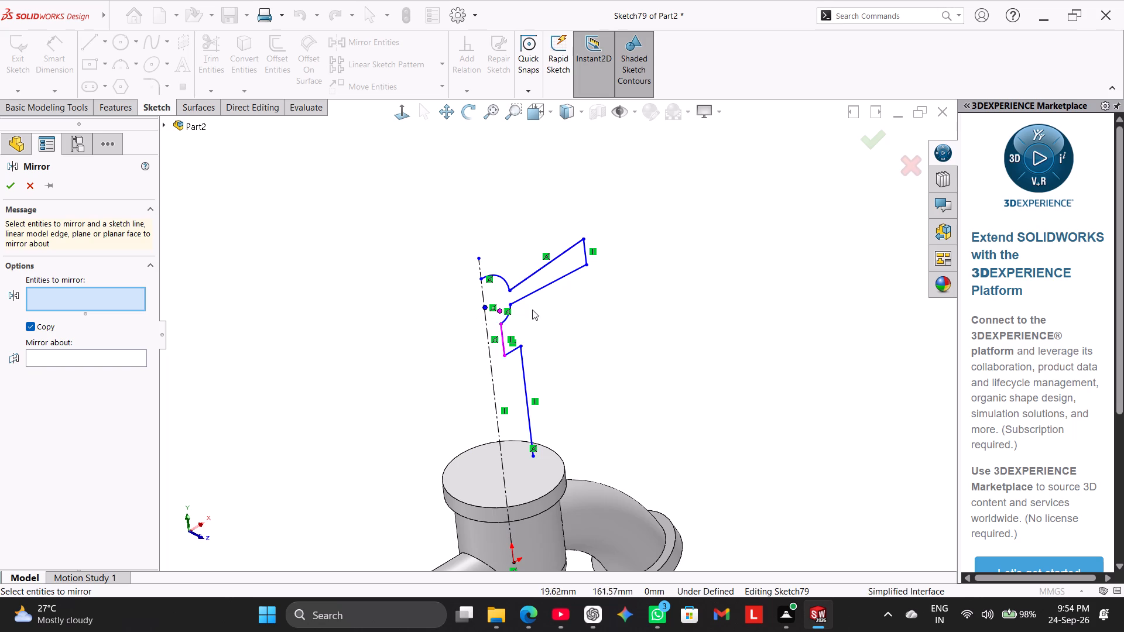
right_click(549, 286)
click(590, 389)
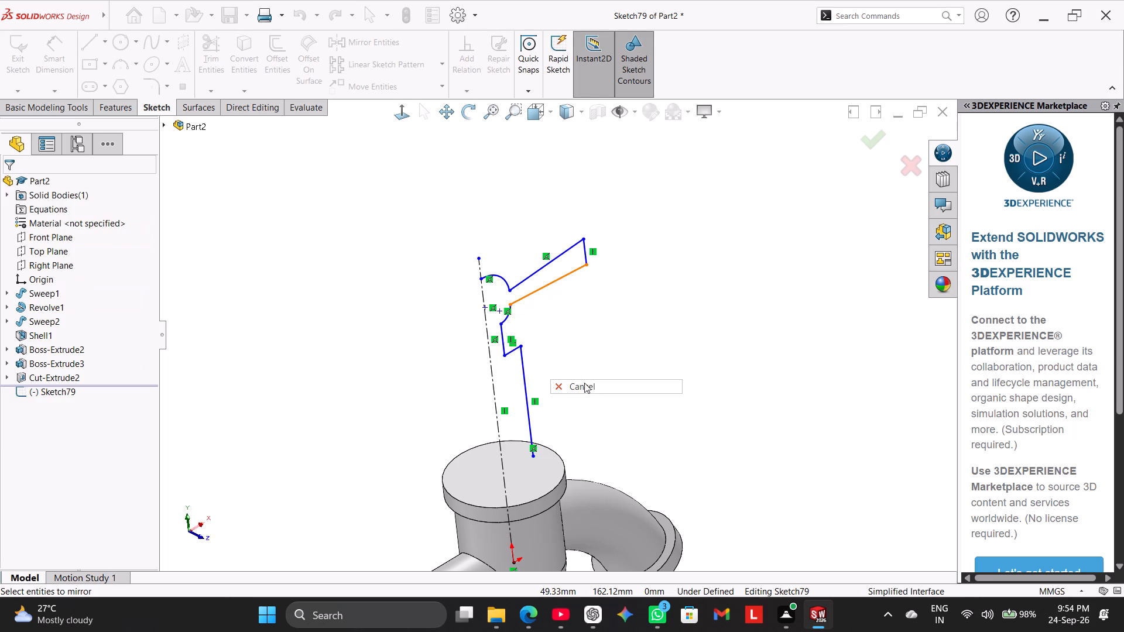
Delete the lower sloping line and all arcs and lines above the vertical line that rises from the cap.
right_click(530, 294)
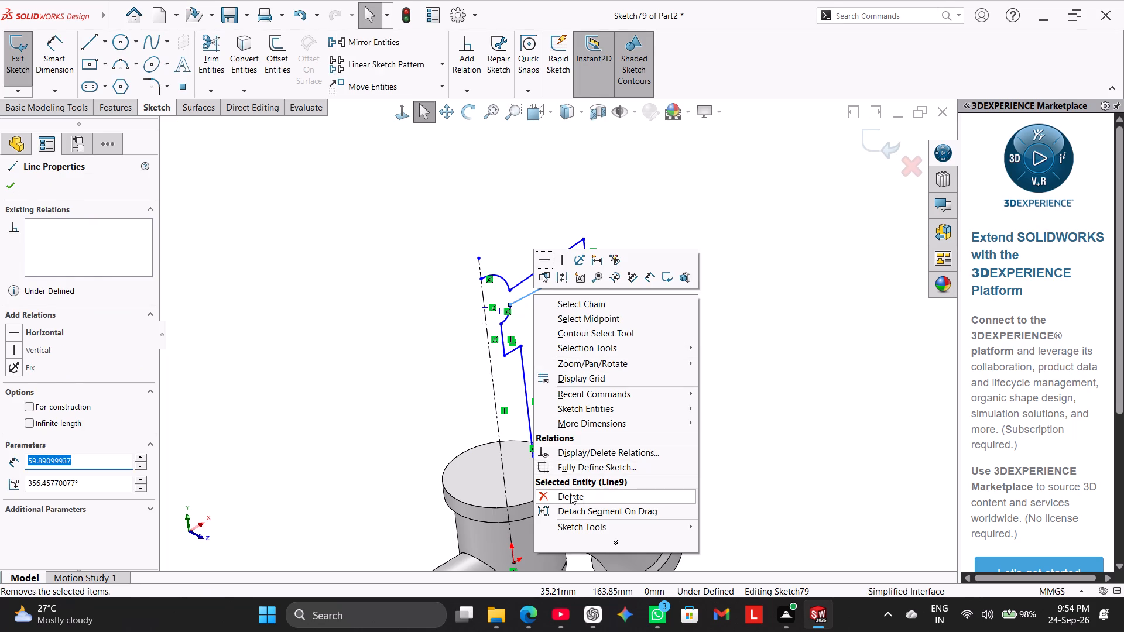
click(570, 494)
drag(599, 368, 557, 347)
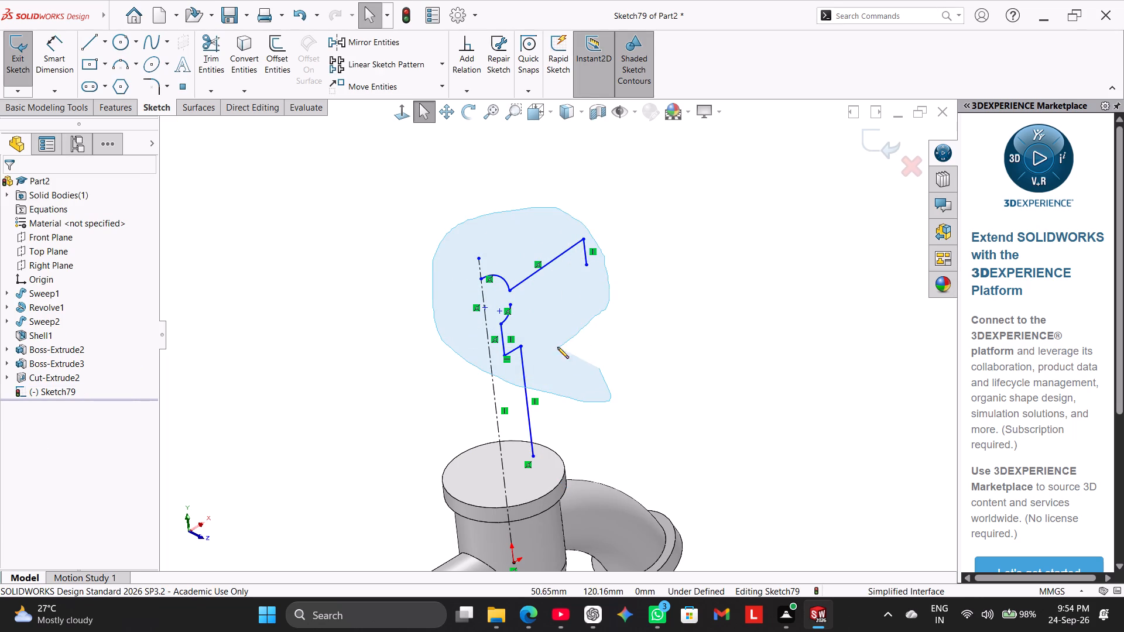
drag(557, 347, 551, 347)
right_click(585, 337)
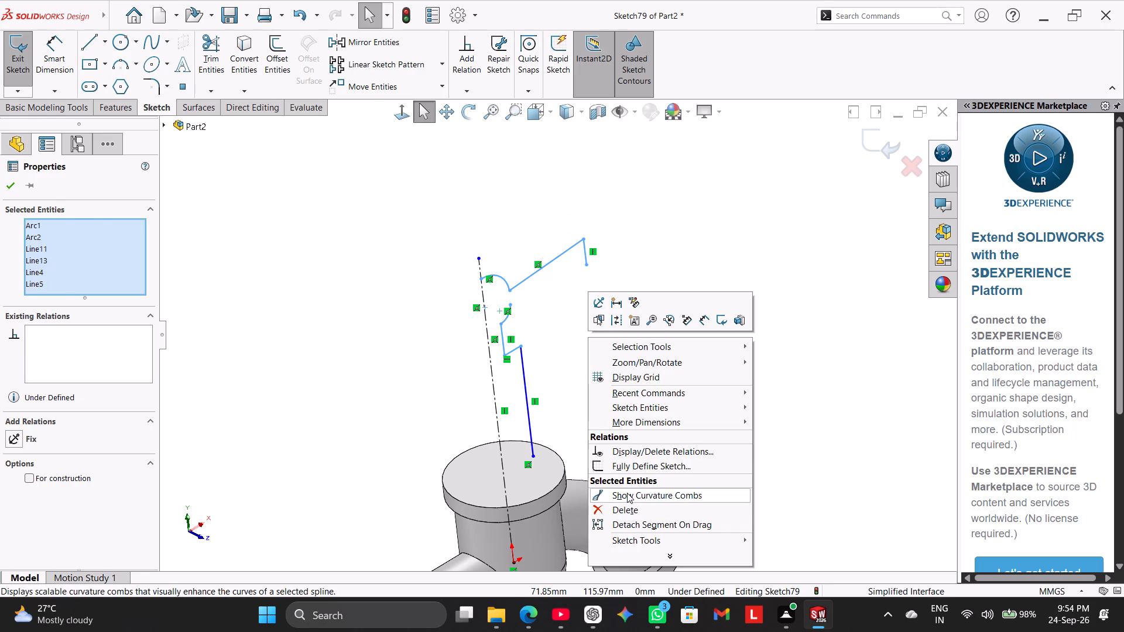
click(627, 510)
Delete the remaining vertical line rising from the cap, keeping the centerline, and exit the sketch.
drag(587, 398, 534, 366)
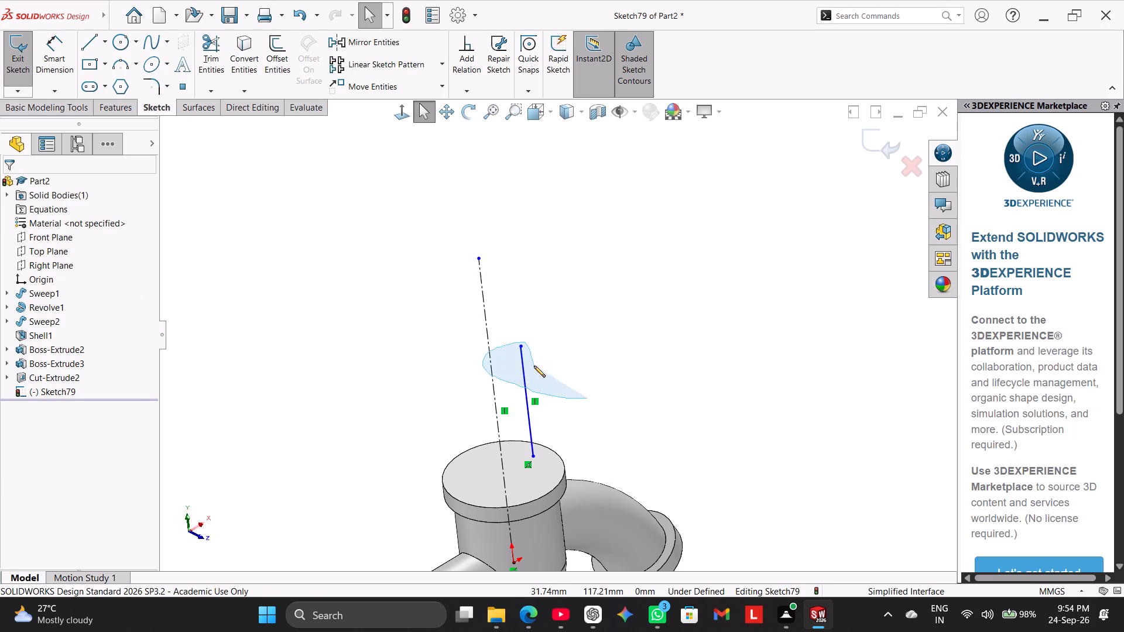
drag(534, 366, 534, 367)
right_click(604, 305)
click(523, 378)
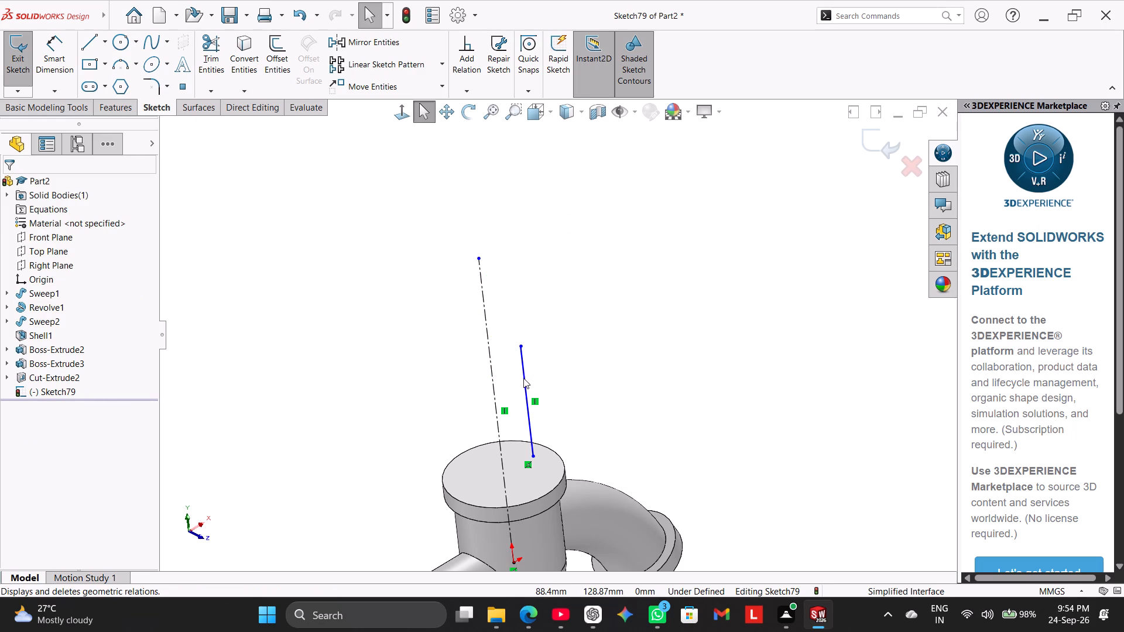
right_click(523, 376)
click(558, 565)
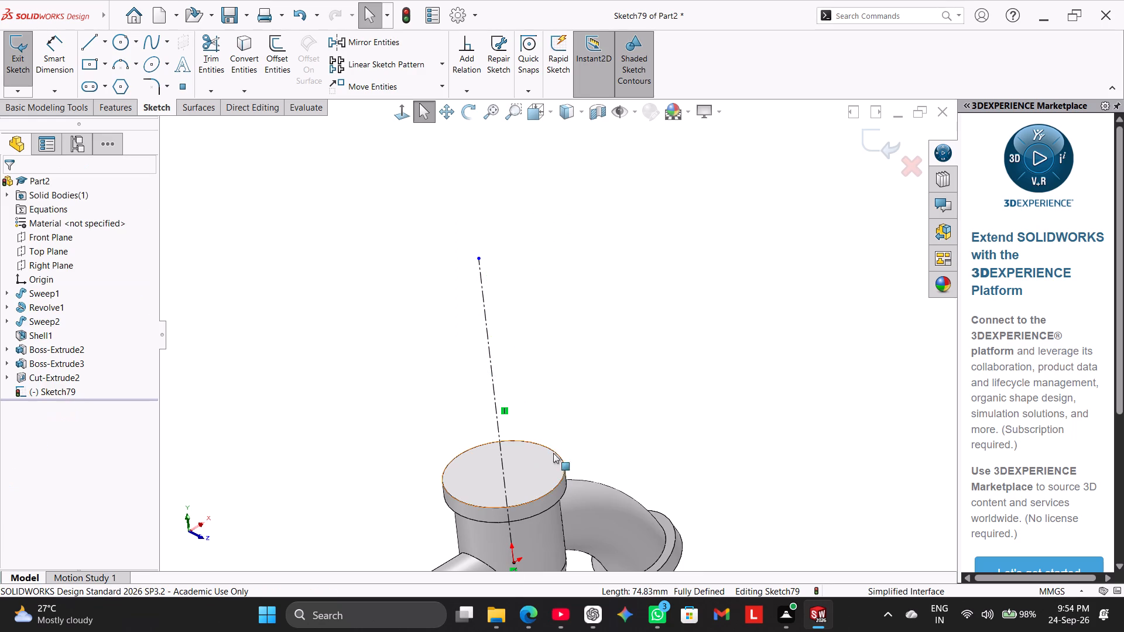
scroll(555, 380, up, 1)
right_click(520, 456)
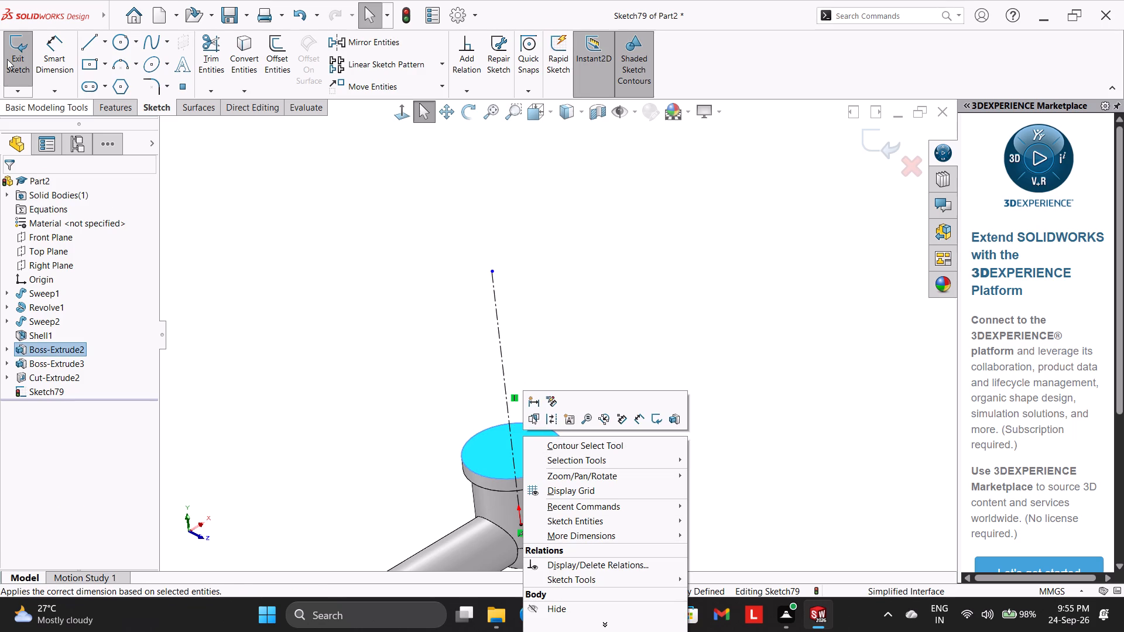
click(18, 47)
On the cap's top face, sketch a circle about 38 mm in diameter centred on the origin.
right_click(491, 465)
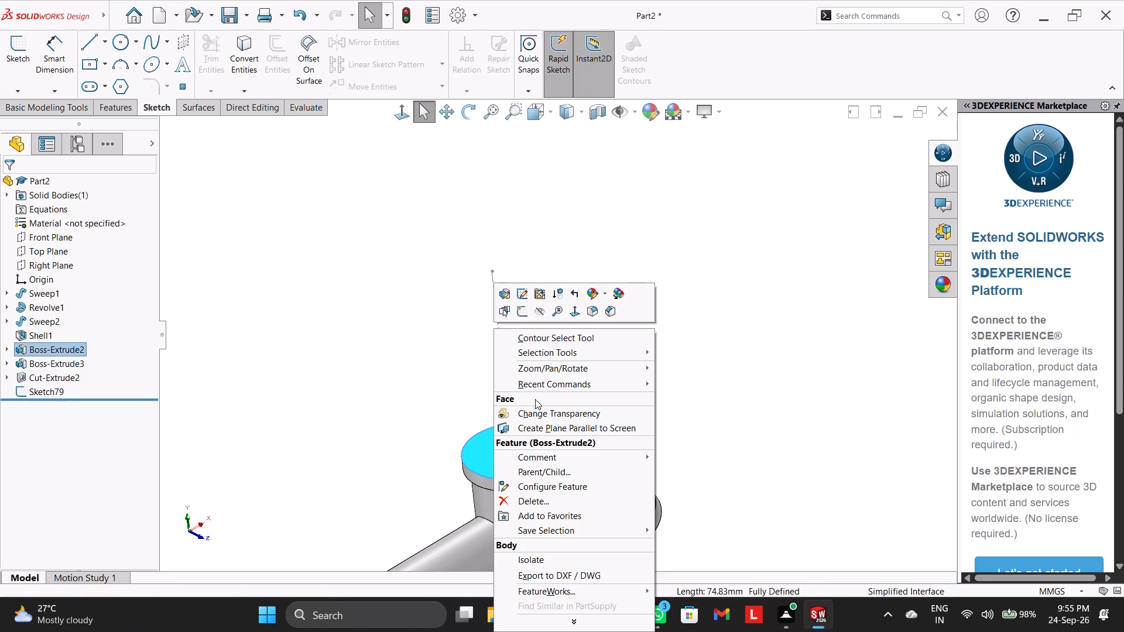
click(523, 311)
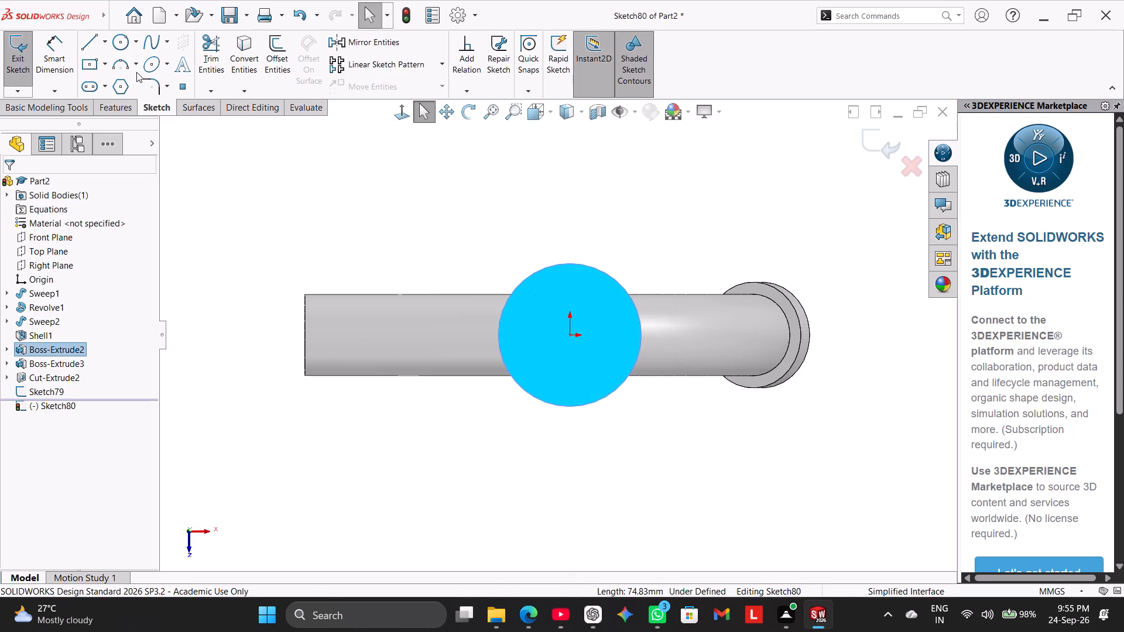
click(118, 40)
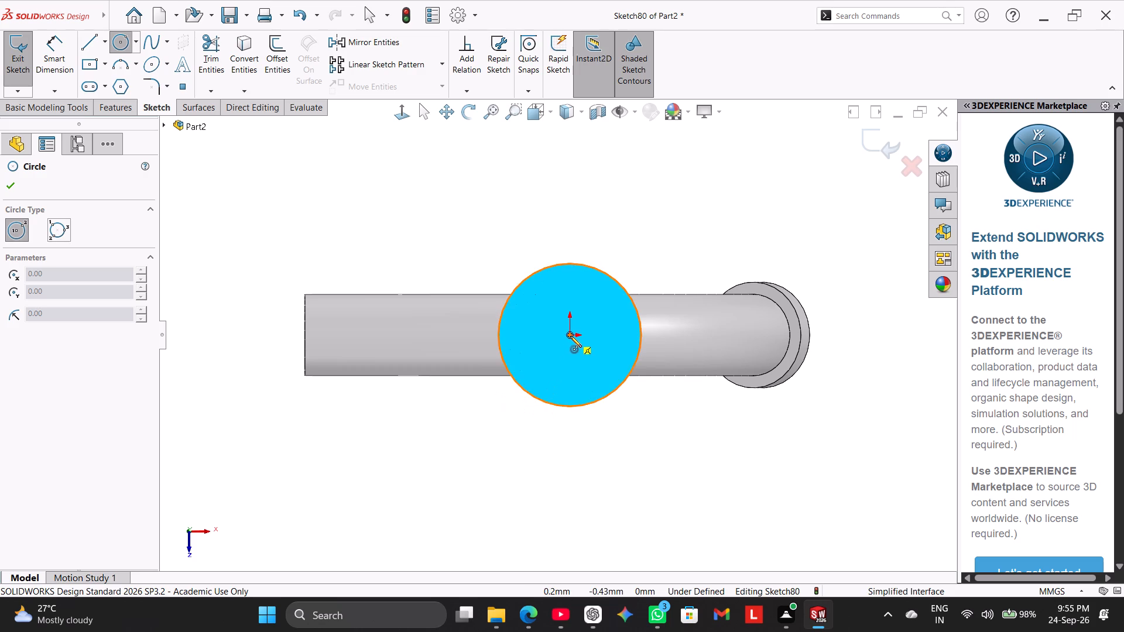
click(570, 336)
click(580, 373)
right_click(461, 242)
click(492, 253)
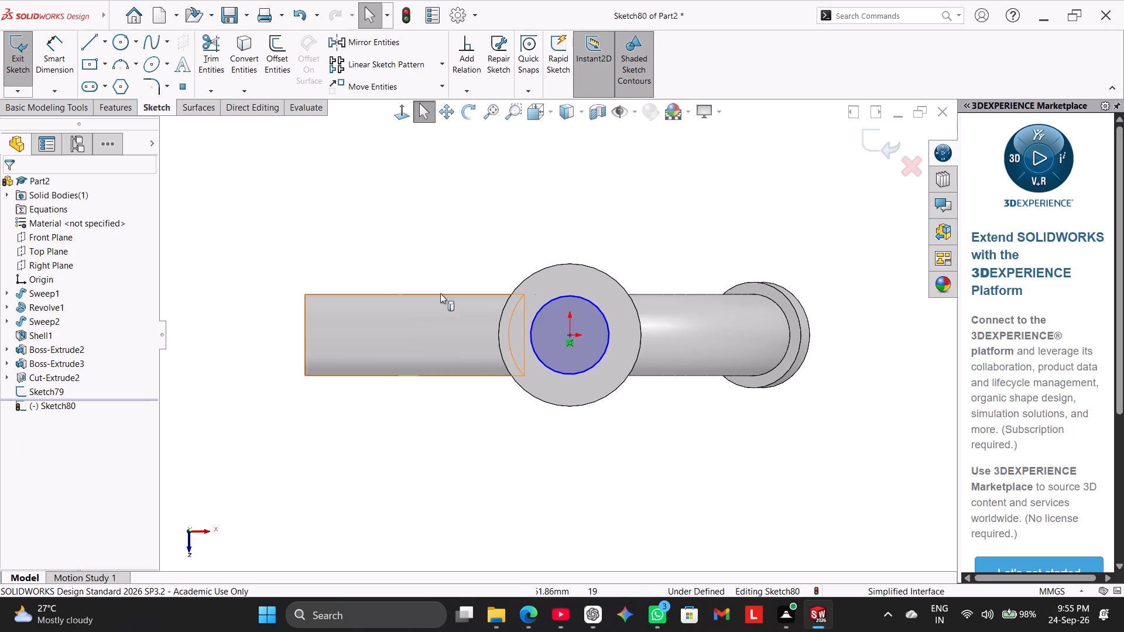
Dimension the circle on the cap to a diameter of 30 mm.
drag(66, 41, 85, 60)
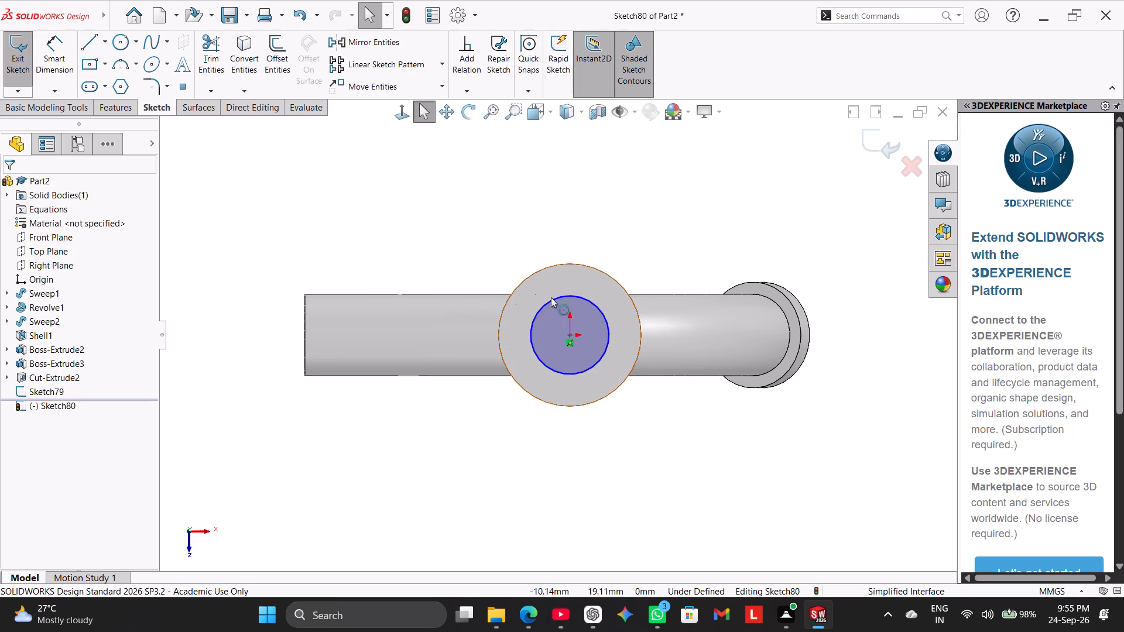
click(553, 299)
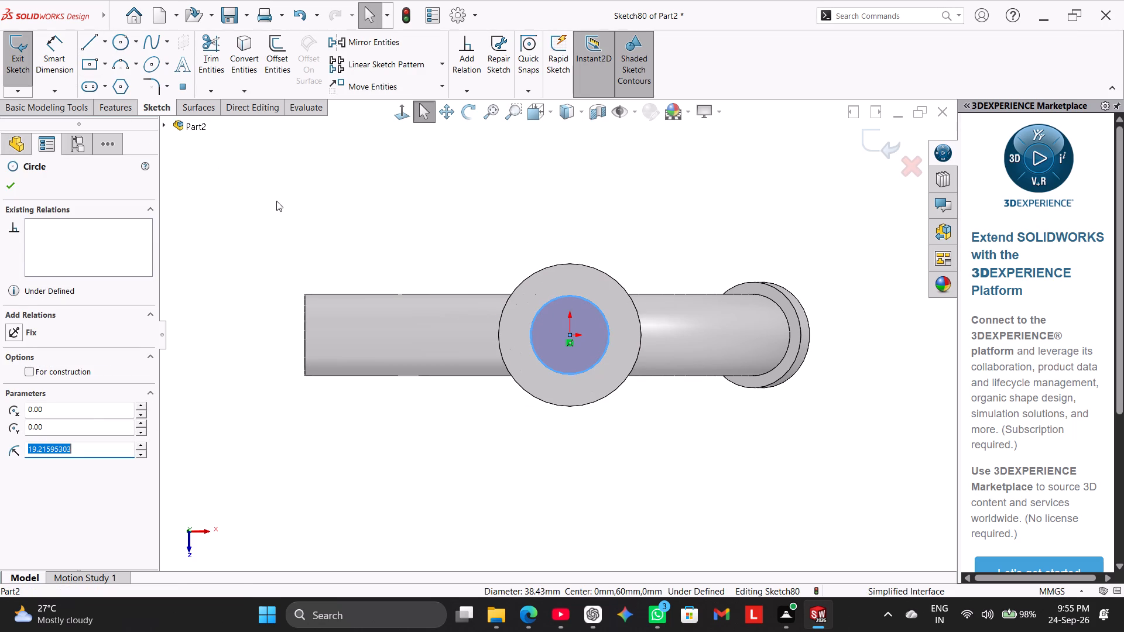
right_drag(276, 201, 444, 162)
click(547, 303)
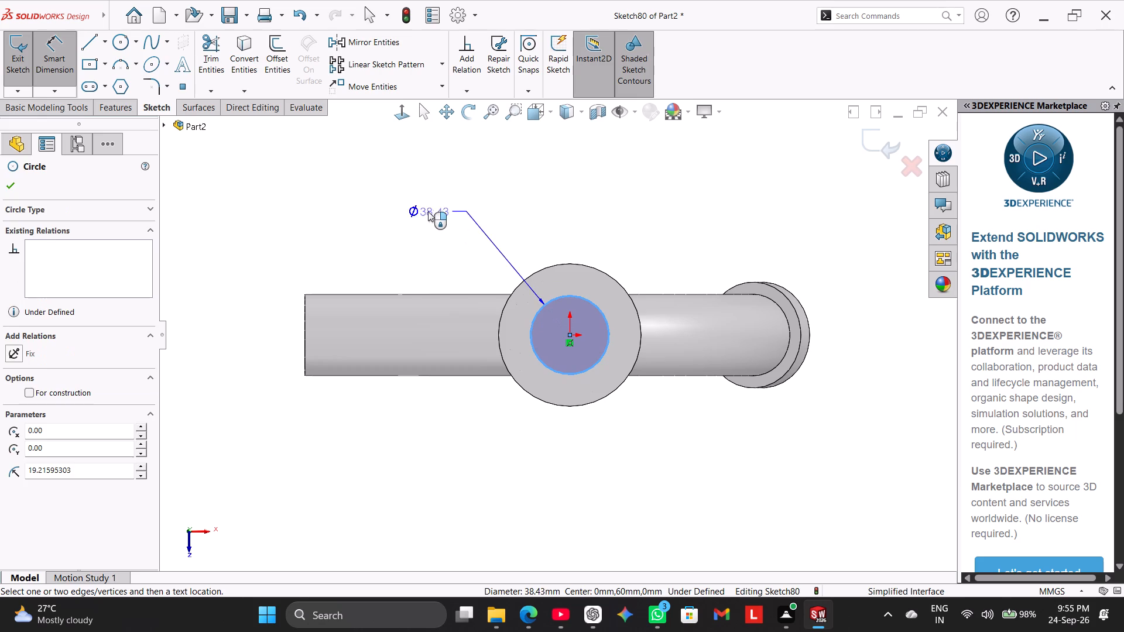
click(428, 211)
text(30)
key(Return)
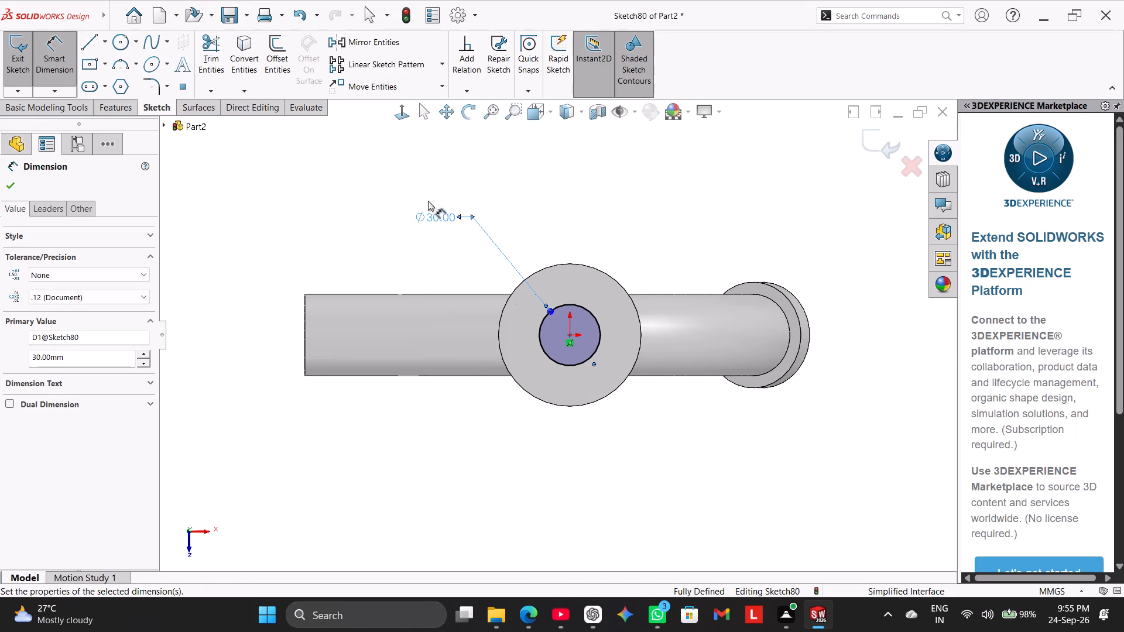
right_click(335, 178)
click(403, 215)
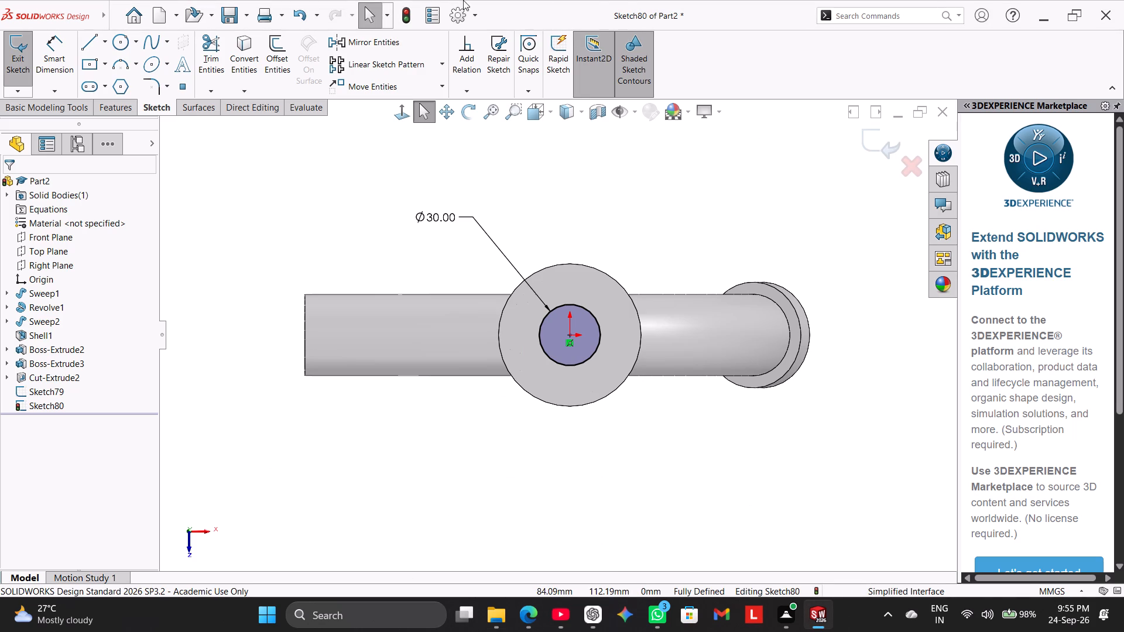
Extrude the 30 mm circle upward from the cap as a blind boss 30 mm high, merged with the body.
click(113, 102)
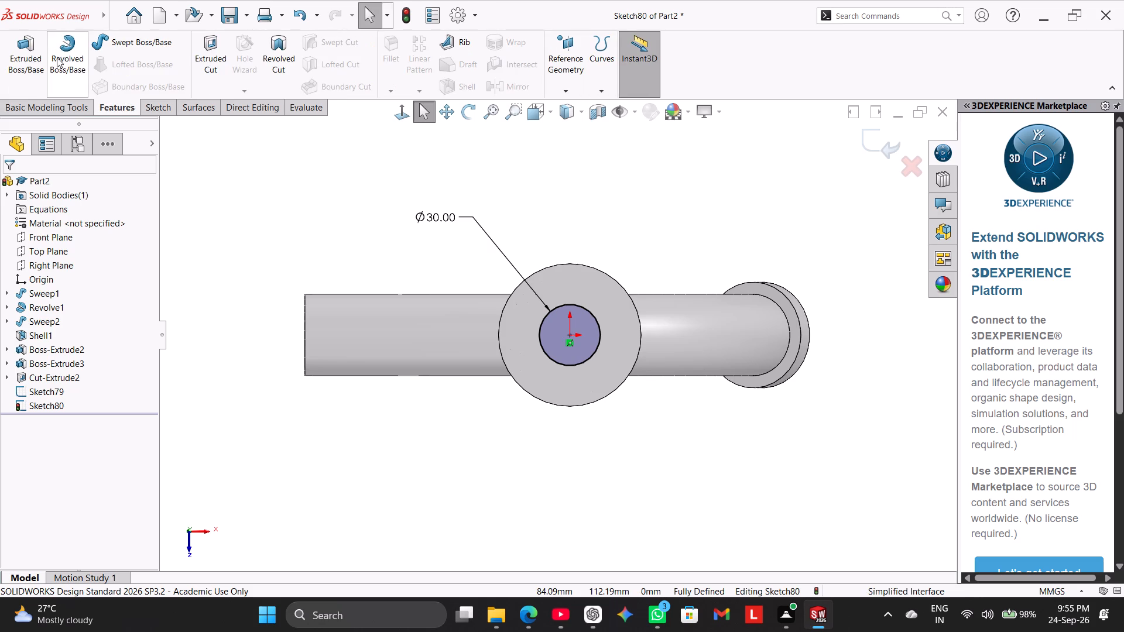
click(37, 53)
middle_drag(321, 216, 331, 128)
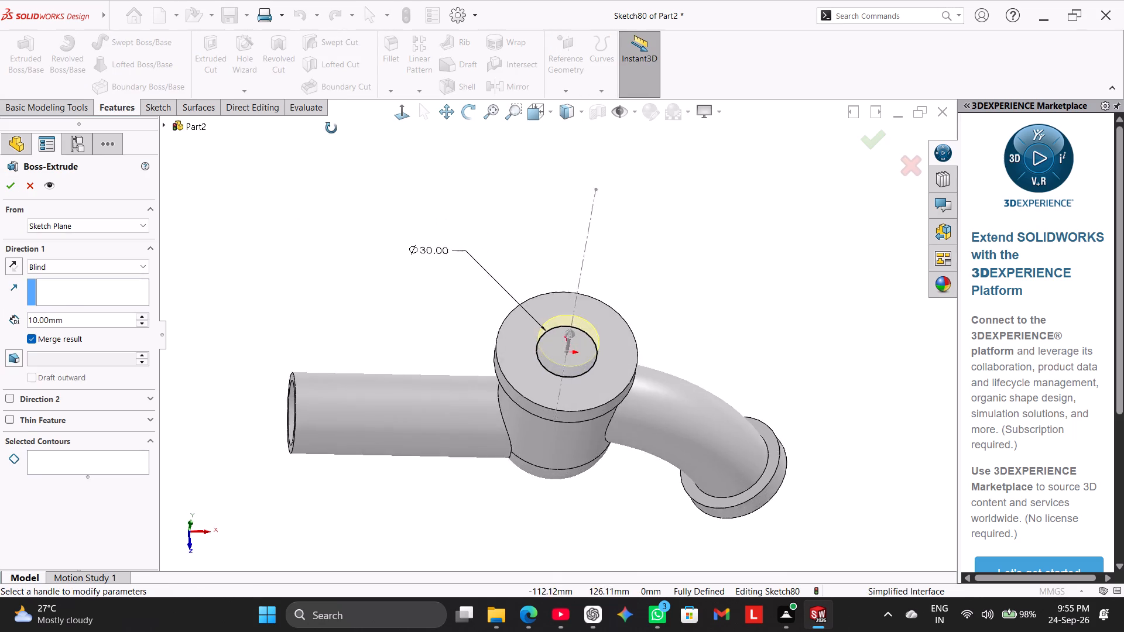
middle_drag(331, 128, 365, 108)
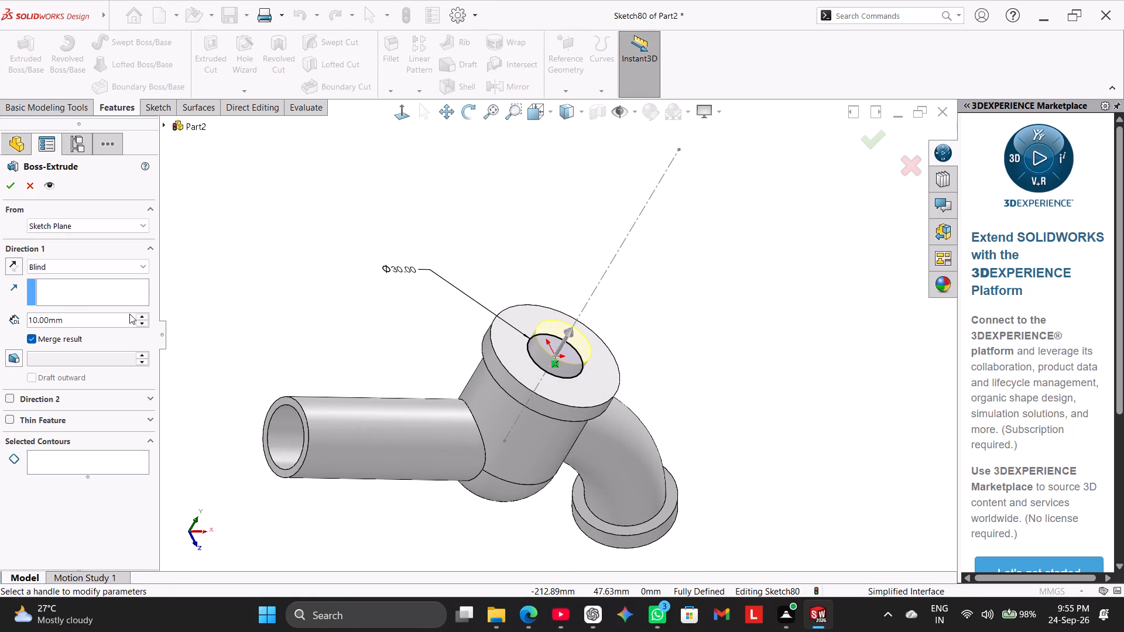
double_click(125, 321)
text(30)
key(Return)
click(10, 188)
click(166, 266)
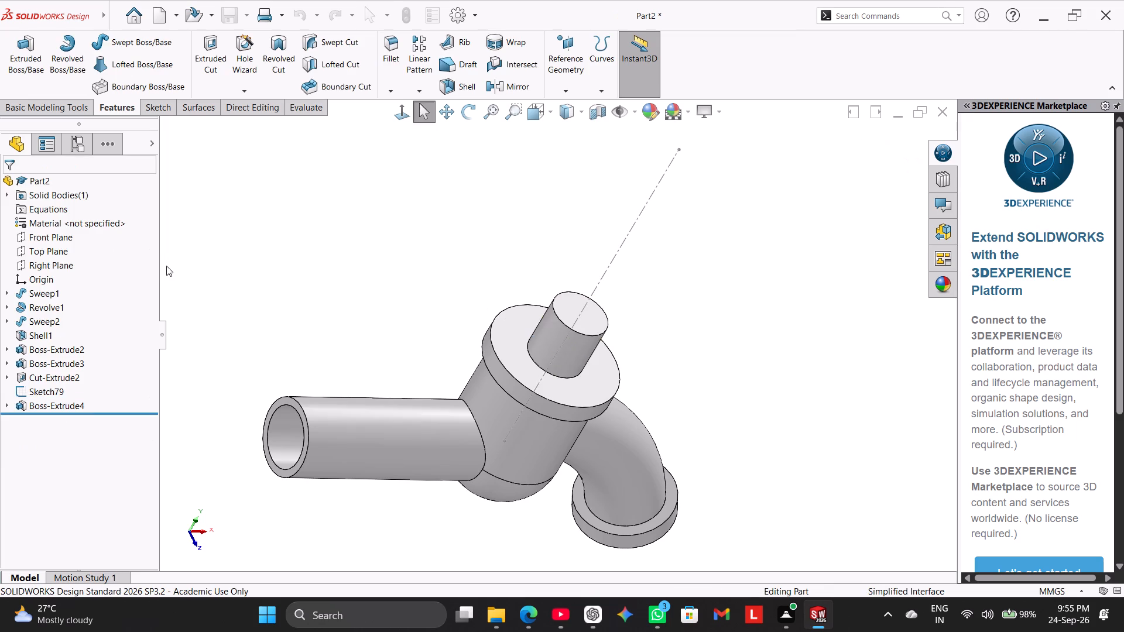
On the top face of the new cylindrical boss, sketch a circle about 17 mm in diameter centred on the origin.
middle_drag(328, 298, 287, 225)
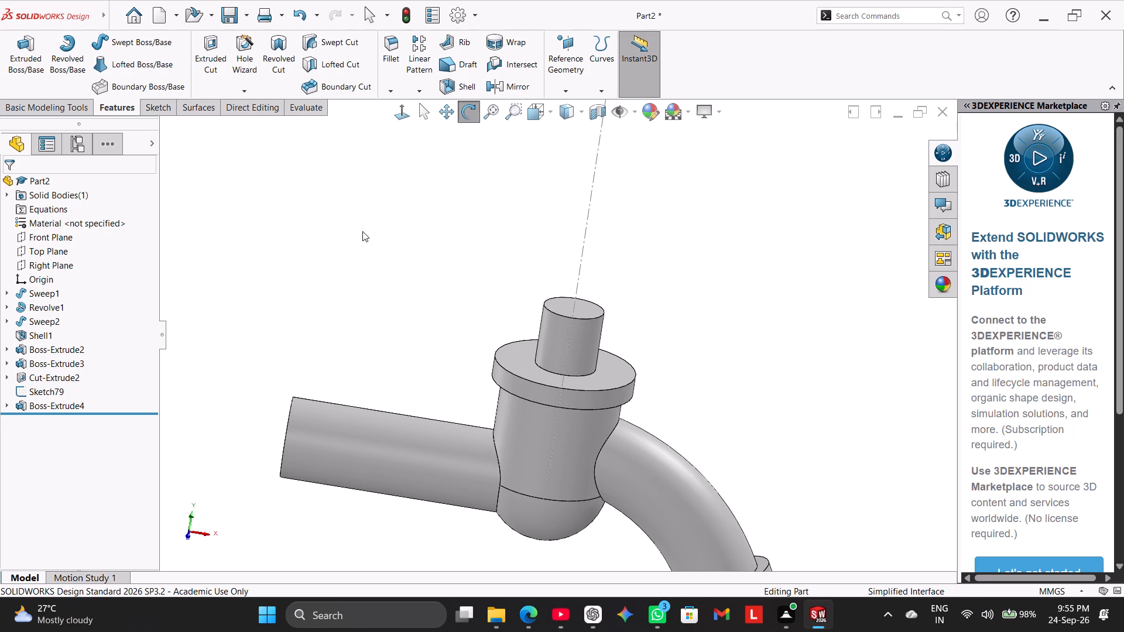
right_click(582, 306)
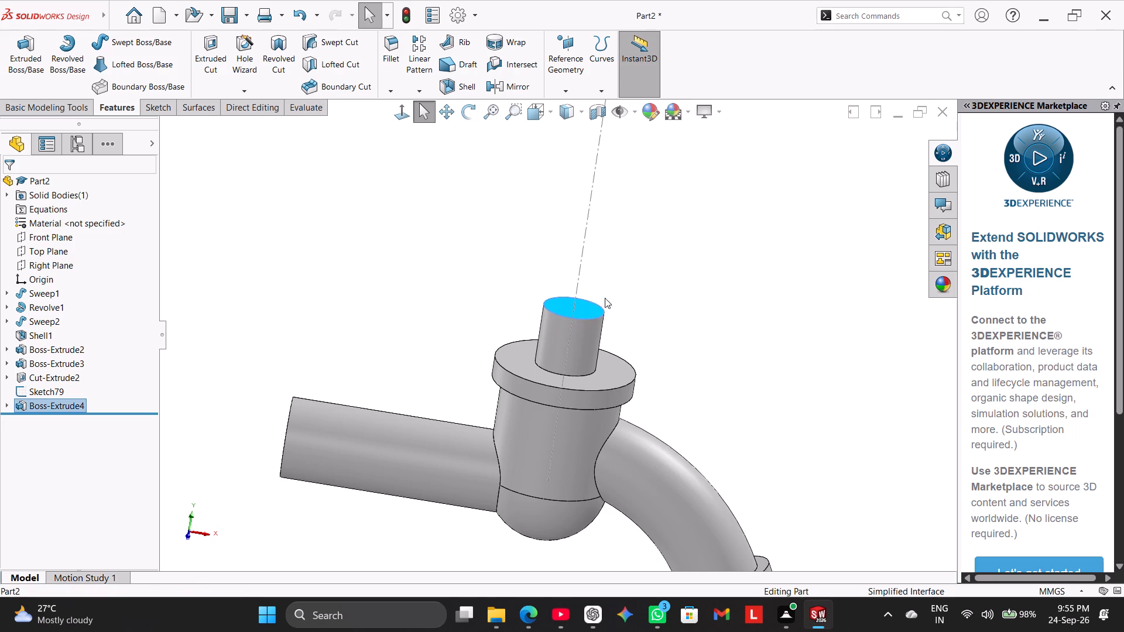
click(616, 288)
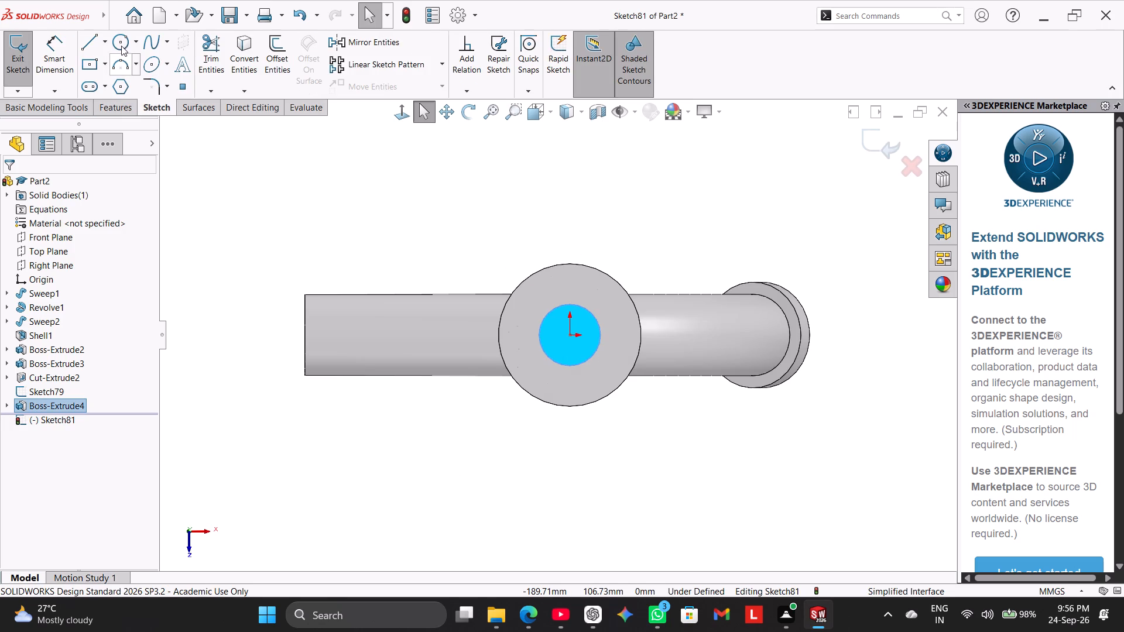
click(121, 44)
click(571, 334)
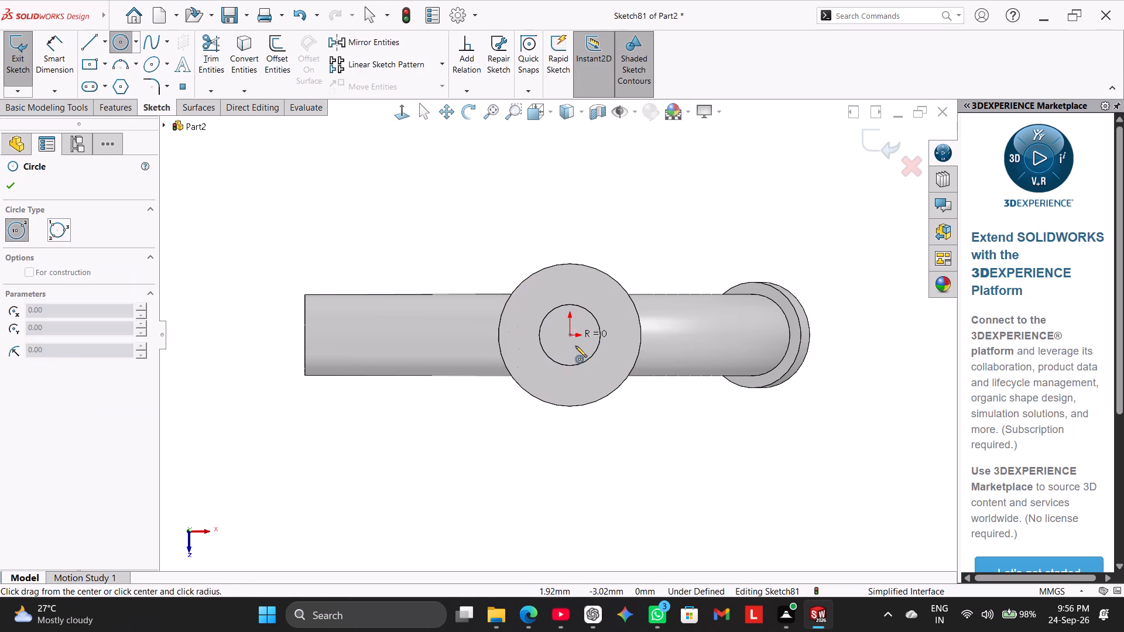
click(578, 350)
right_click(477, 235)
click(504, 243)
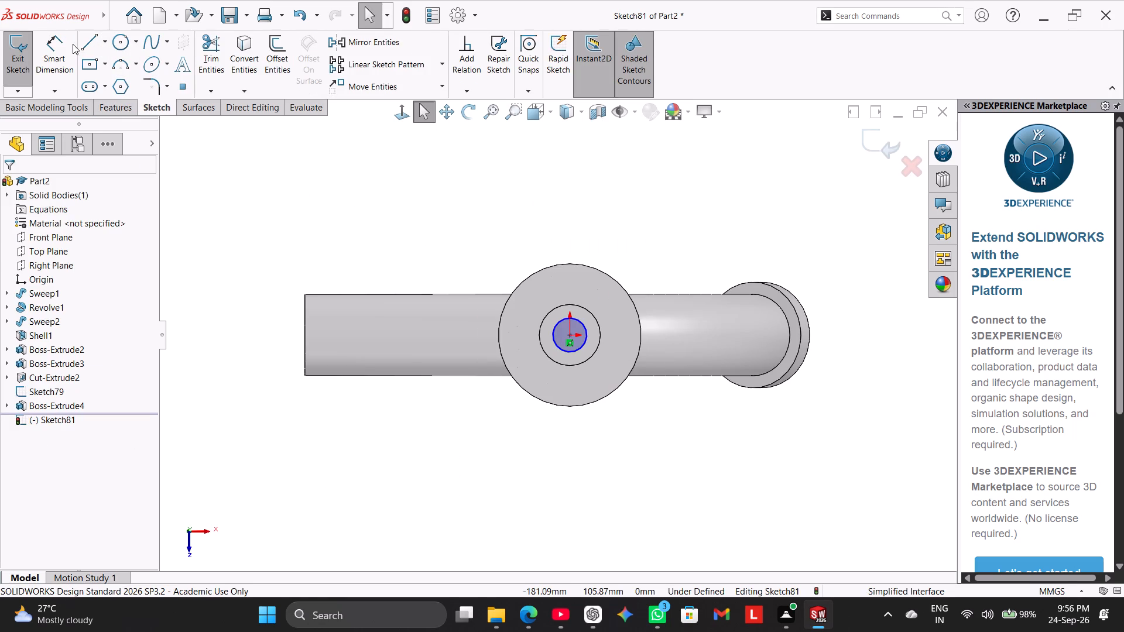
Dimension the circle on the boss's top face to a diameter of 12 mm.
drag(61, 49, 71, 49)
drag(560, 321, 556, 311)
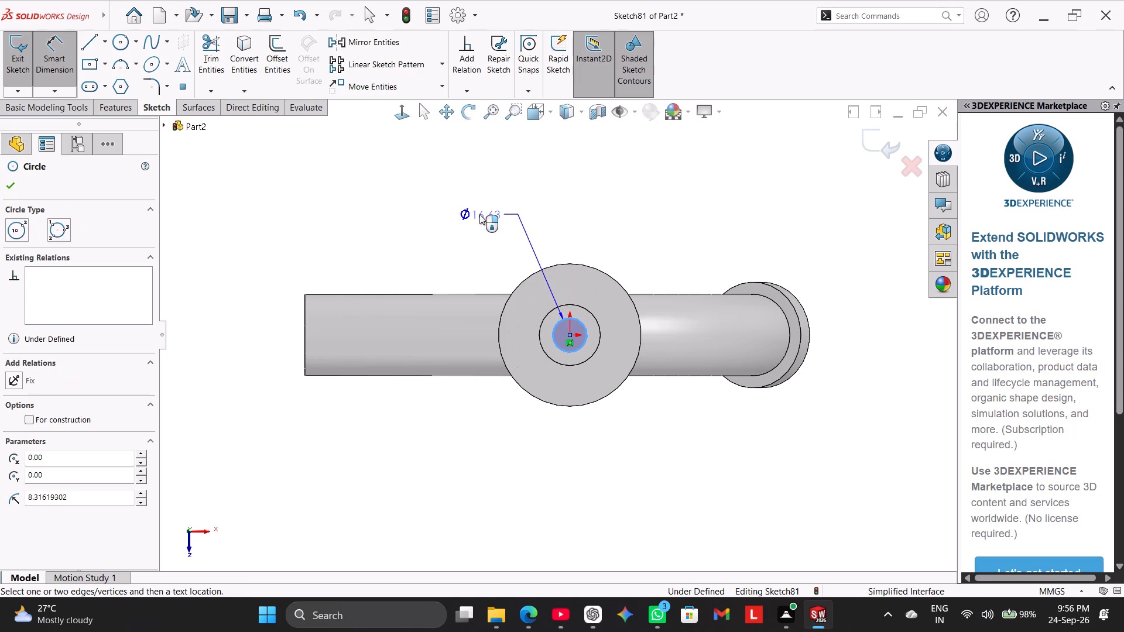
click(479, 214)
text(12)
key(Return)
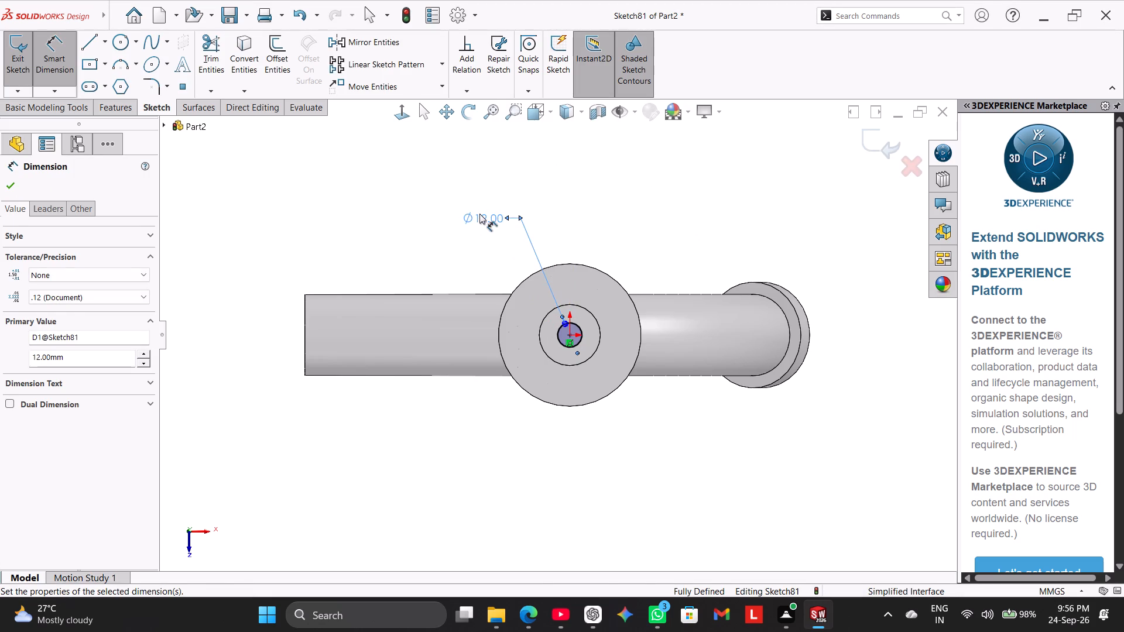
right_click(378, 205)
click(410, 237)
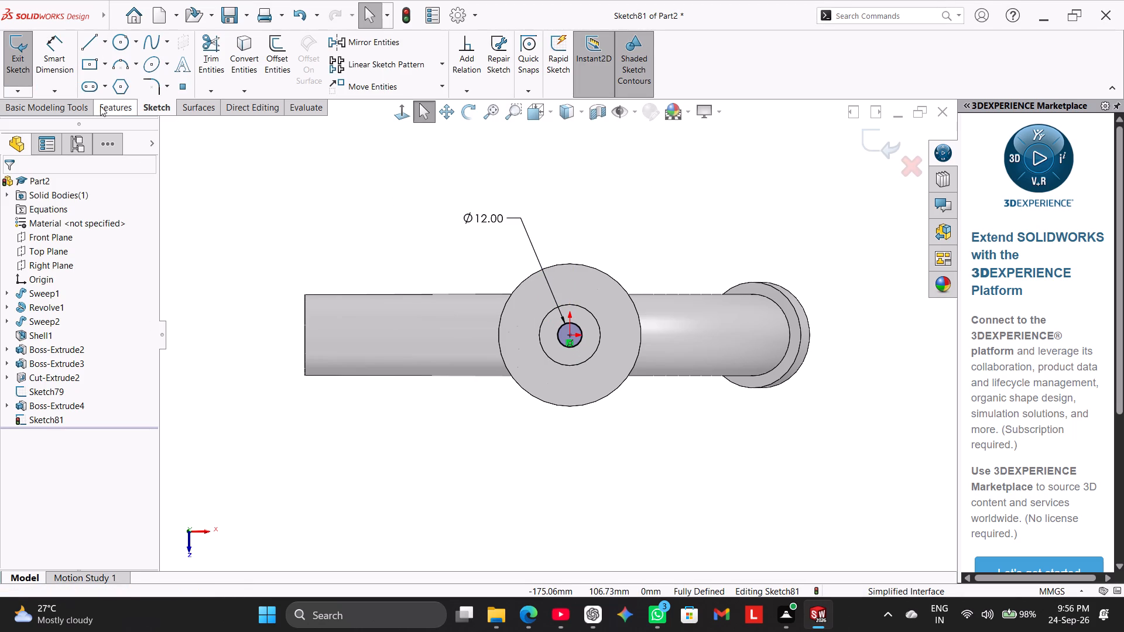
Extrude the 12 mm circle upward as a blind boss 10 mm high, merged with the body.
click(101, 105)
drag(29, 54, 35, 59)
middle_drag(291, 237, 299, 188)
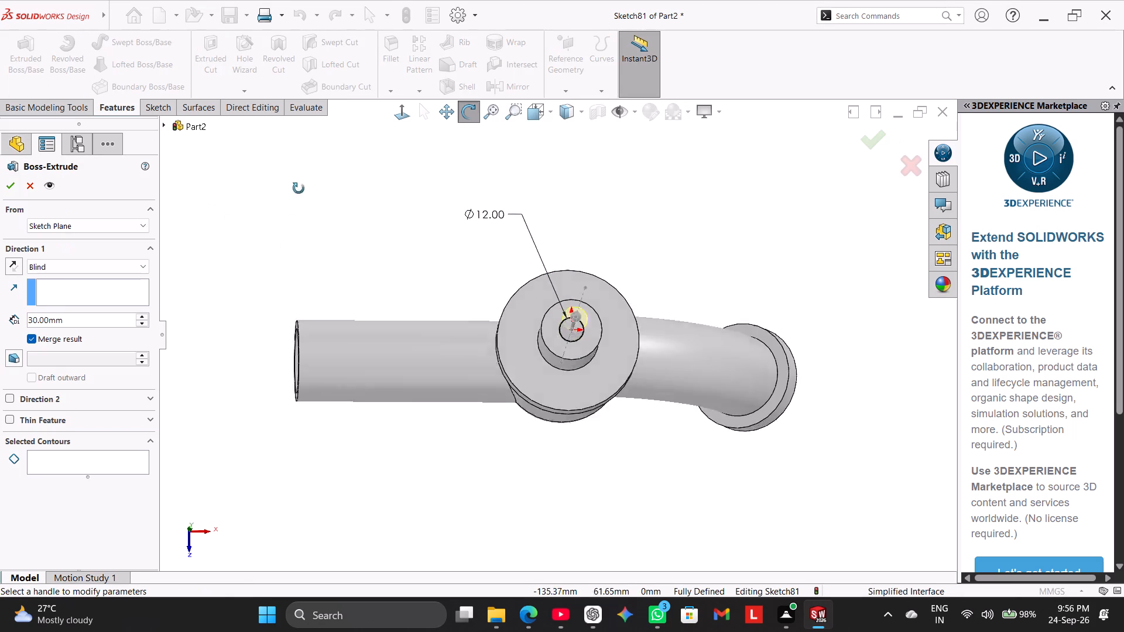
middle_drag(299, 188, 309, 143)
double_click(83, 320)
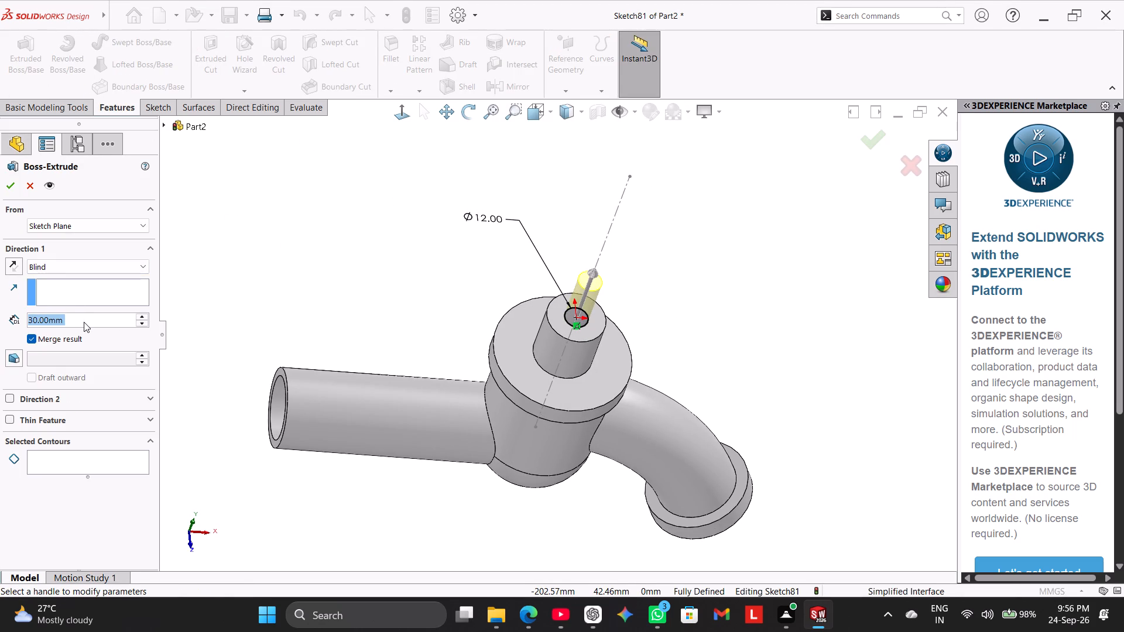
text(10)
key(Return)
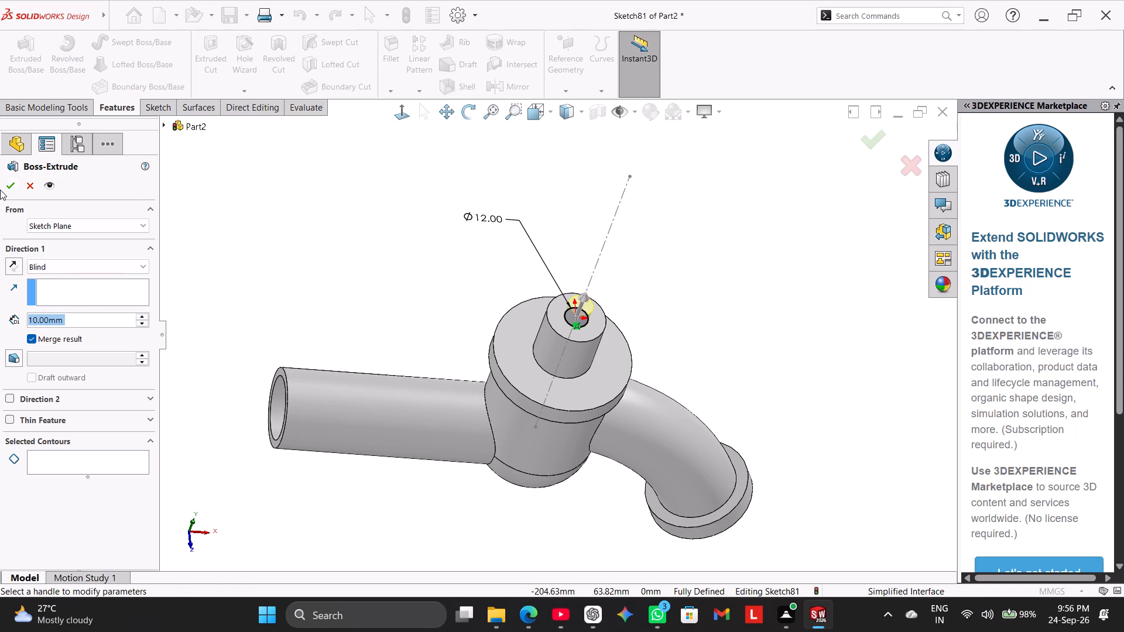
click(9, 186)
right_click(216, 222)
click(192, 242)
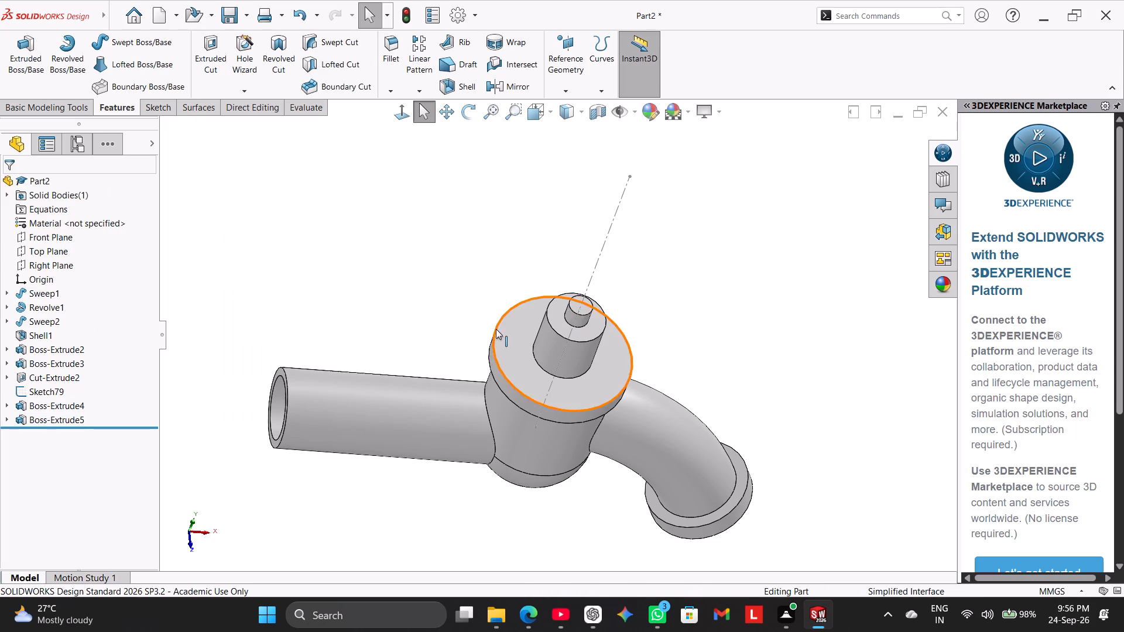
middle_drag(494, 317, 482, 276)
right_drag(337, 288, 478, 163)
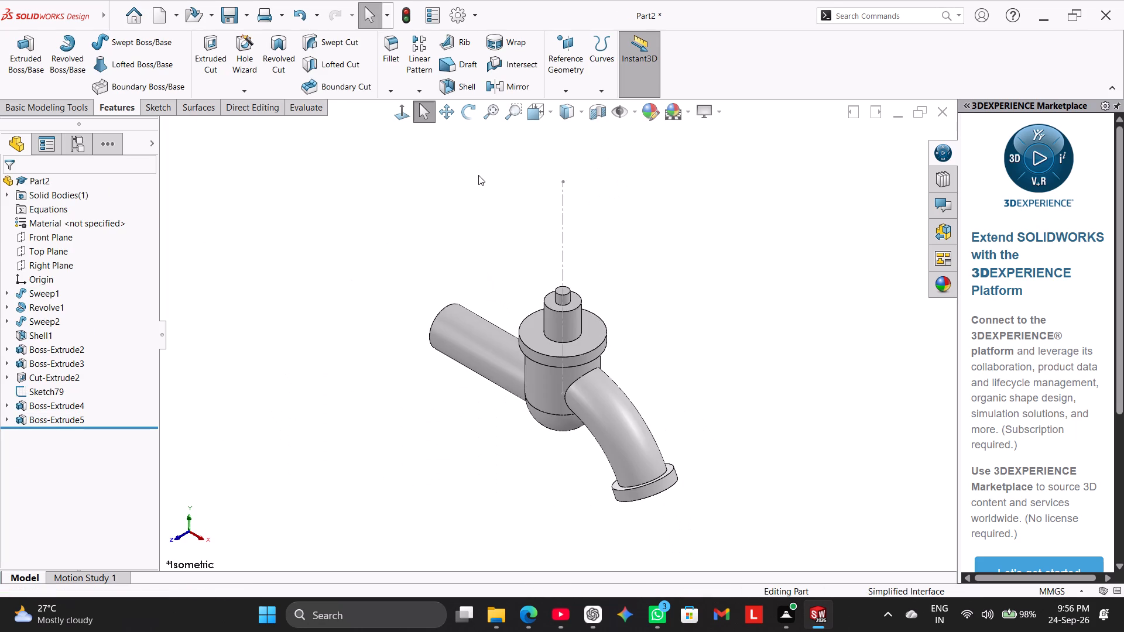
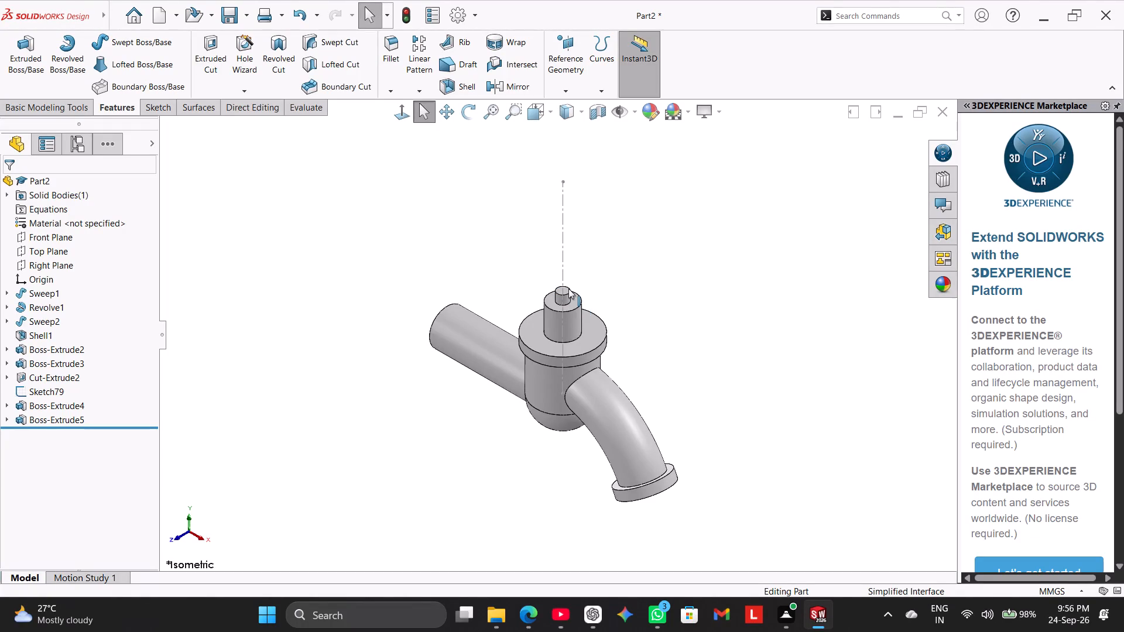
Start a new sketch on the Front Plane of the tap model.
middle_drag(506, 262, 526, 284)
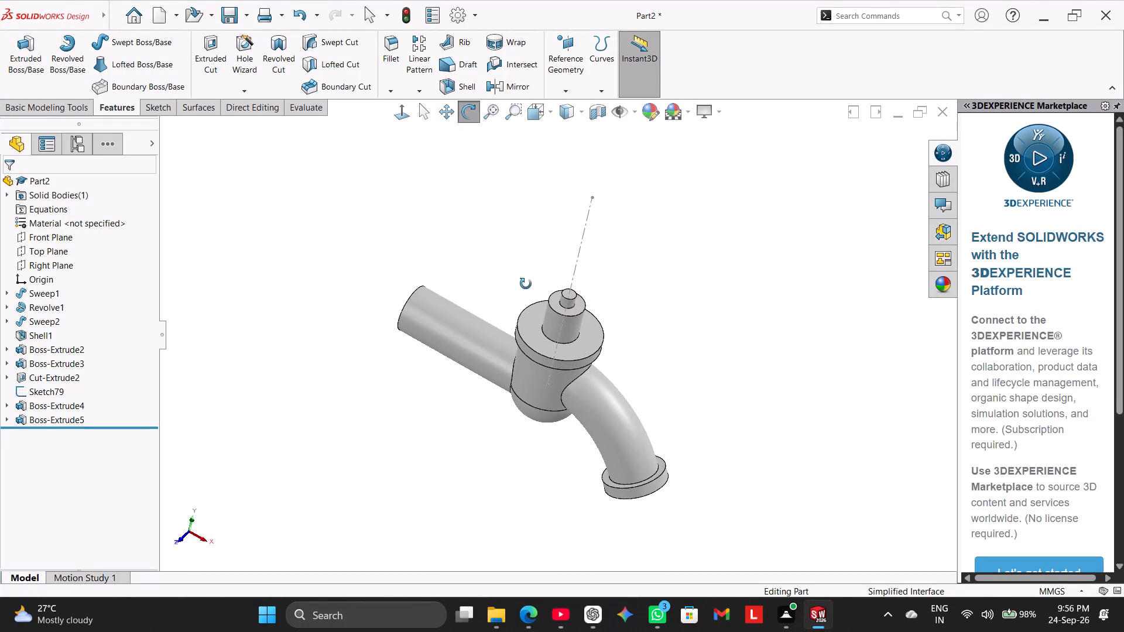
middle_drag(526, 284, 546, 211)
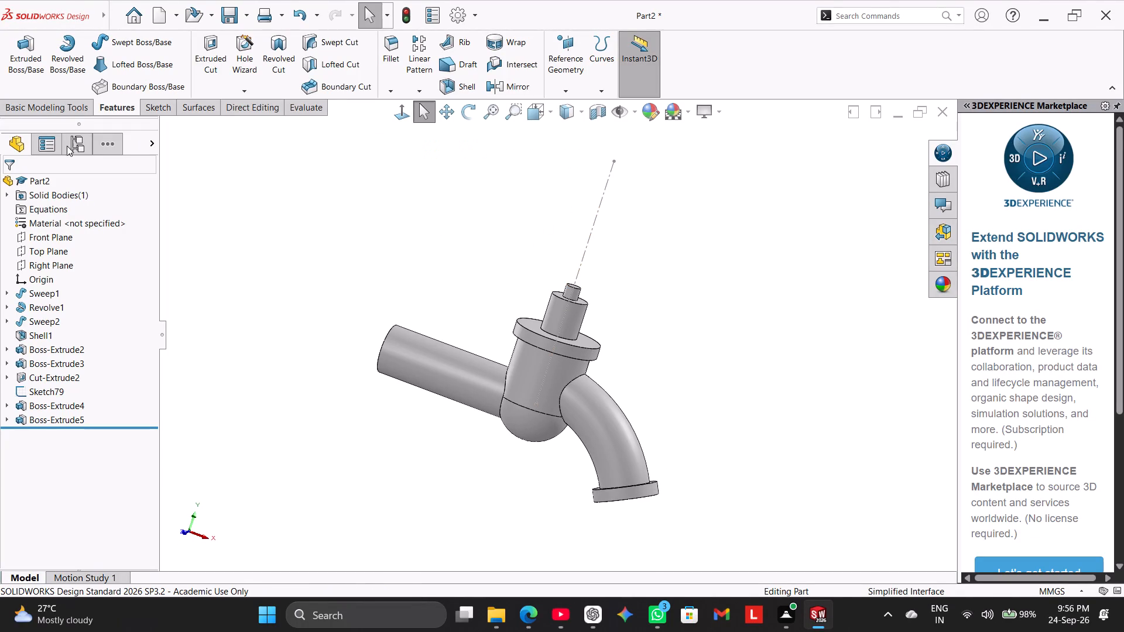
click(39, 235)
click(49, 218)
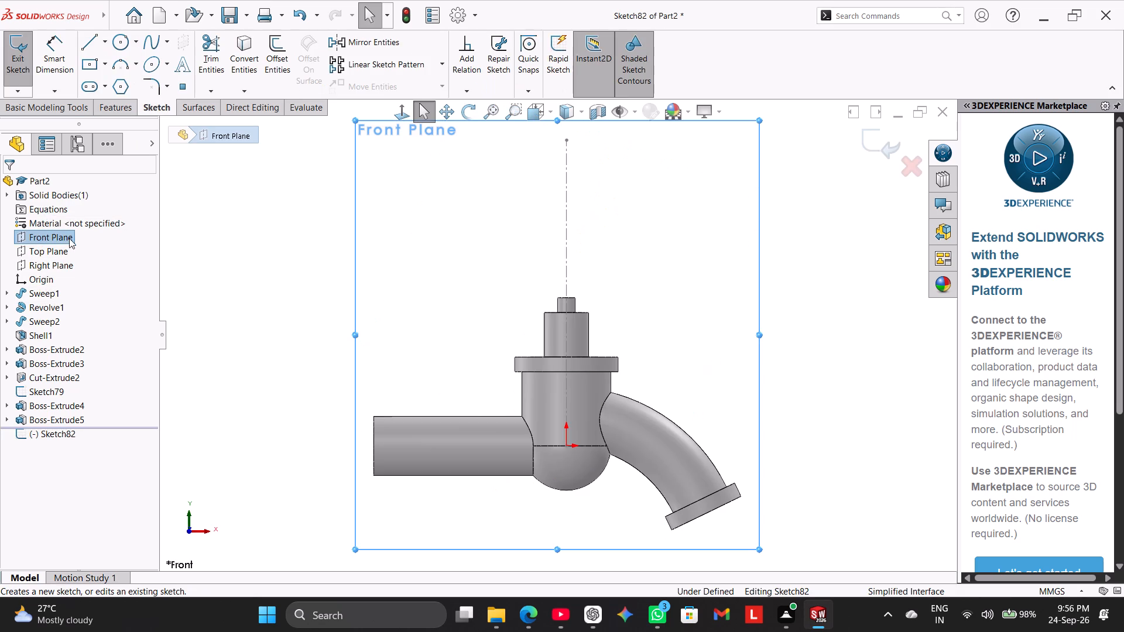
click(180, 281)
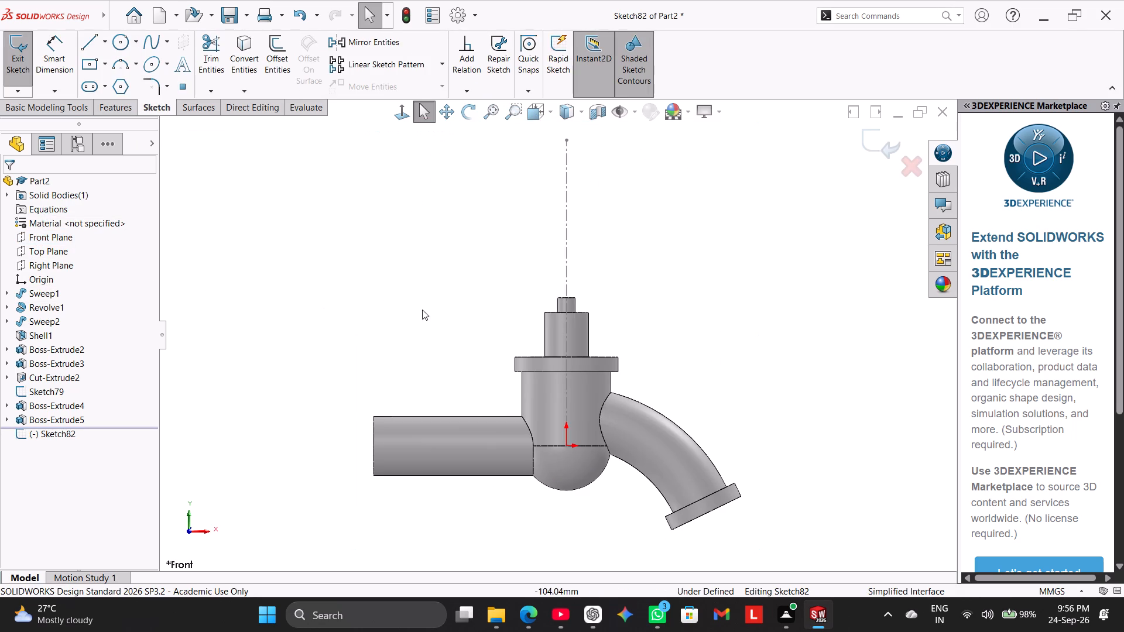
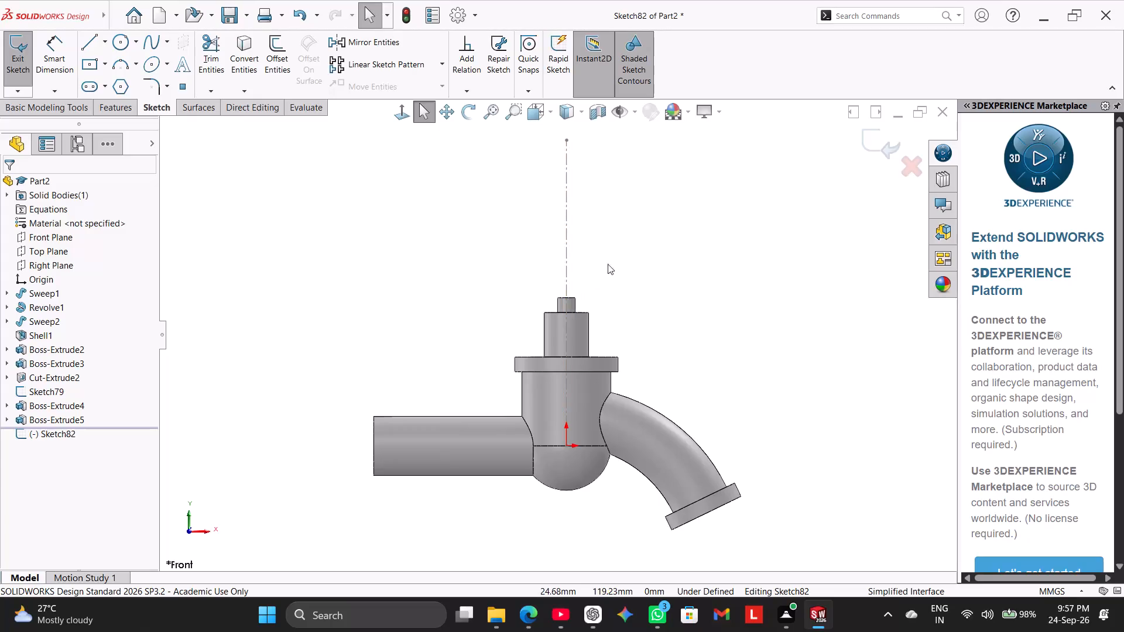
Leave the empty Front Plane sketch and start a new sketch on the Right Plane.
middle_drag(621, 215, 615, 283)
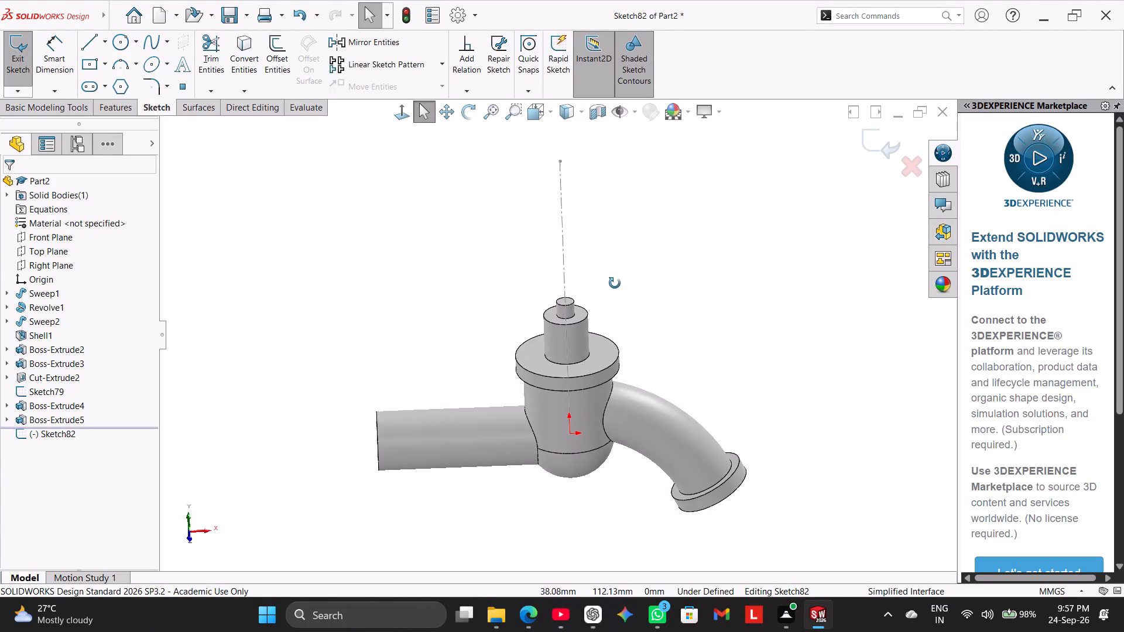
middle_drag(615, 283, 602, 272)
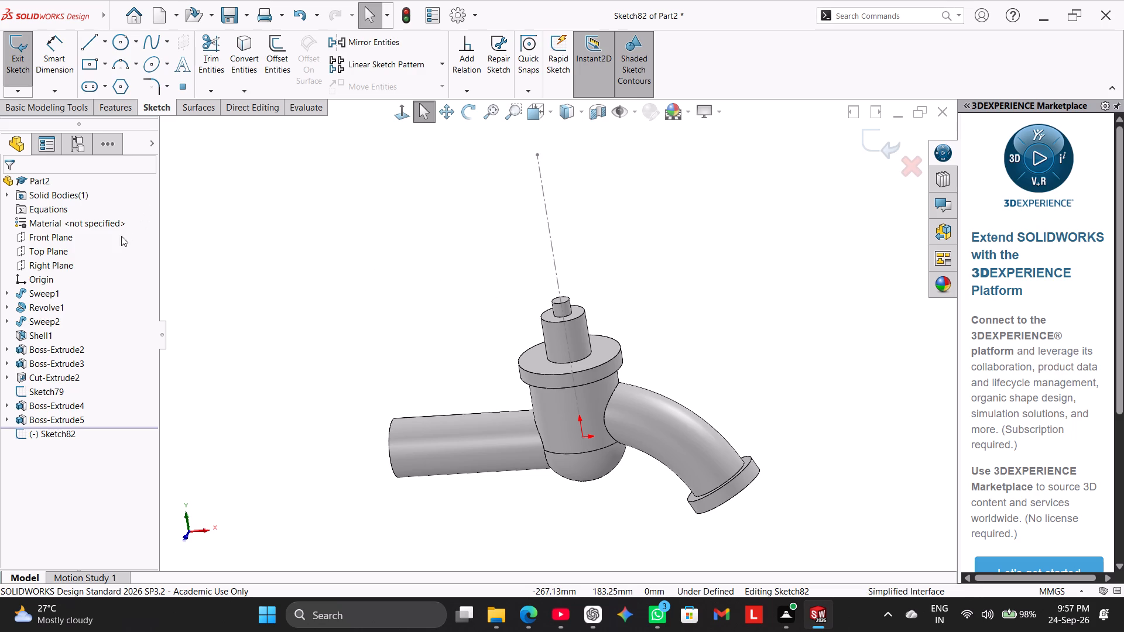
click(49, 269)
click(57, 254)
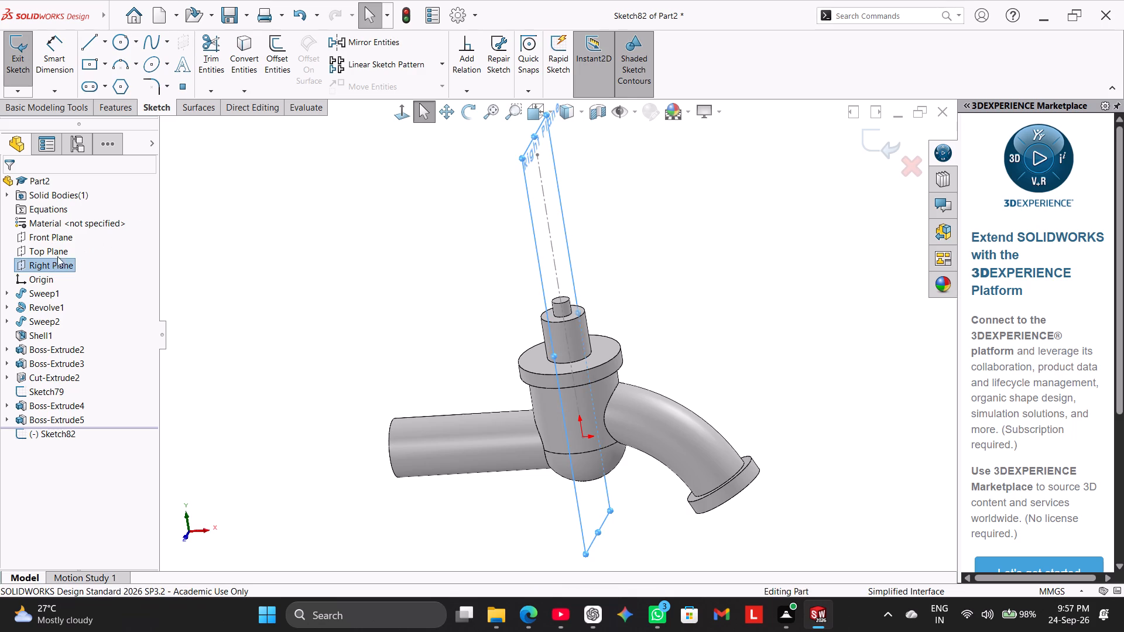
click(57, 267)
click(69, 249)
click(282, 286)
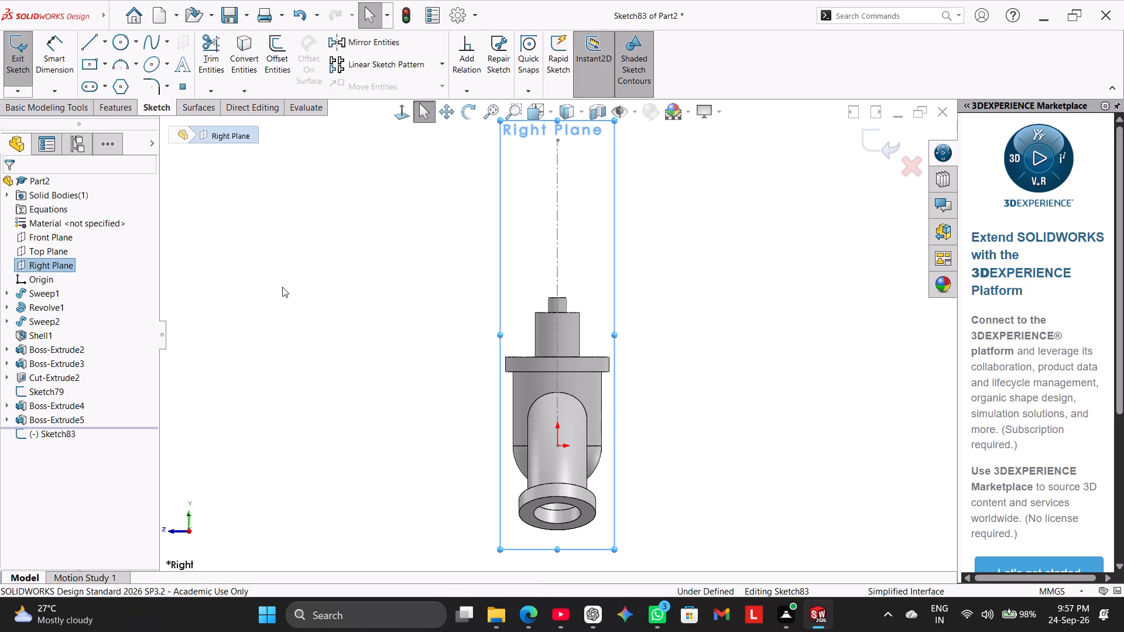
Sketch a circle about 54.5 mm in diameter centred on the vertical axis line, just above the top of the stem.
click(118, 40)
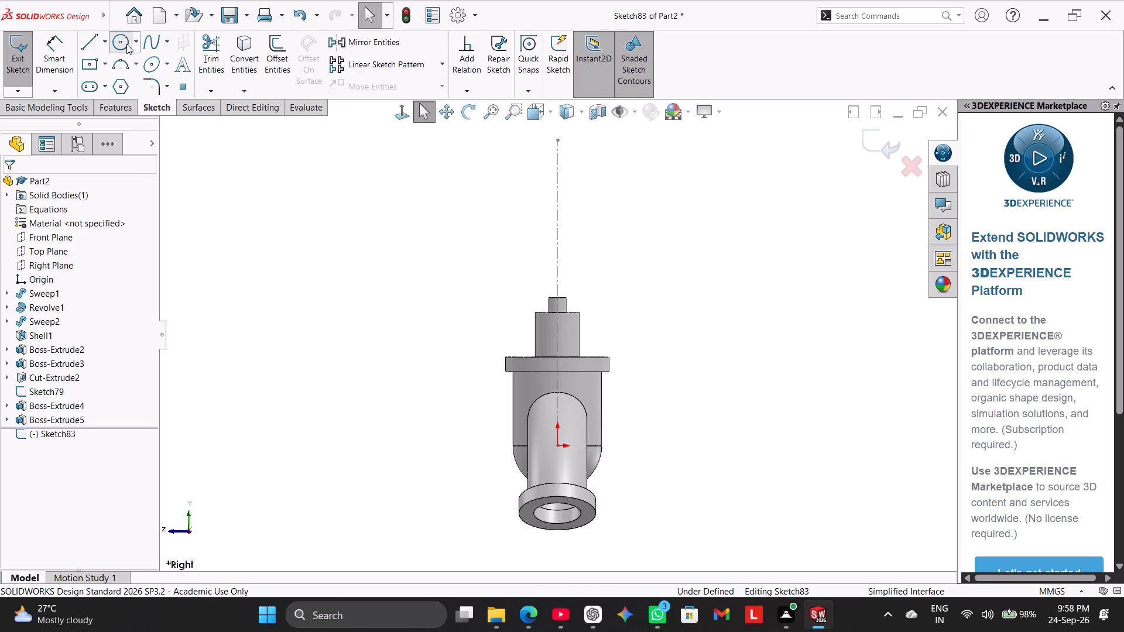
click(556, 280)
click(591, 303)
right_click(620, 232)
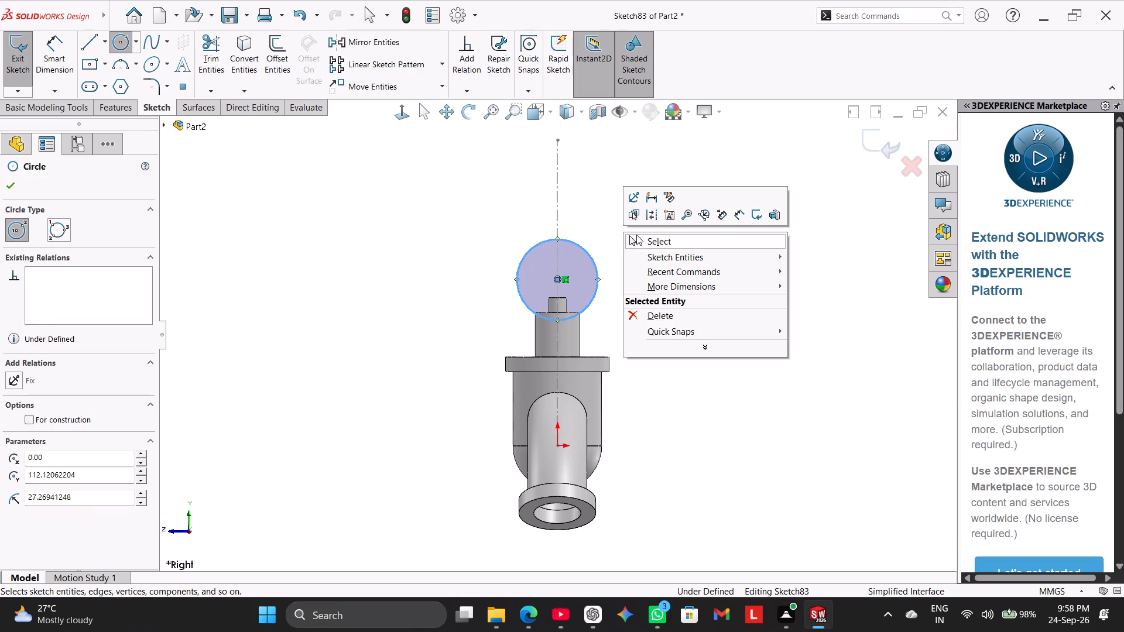
click(638, 239)
Dimension the circle above the stem with a diameter of 20 mm.
click(71, 61)
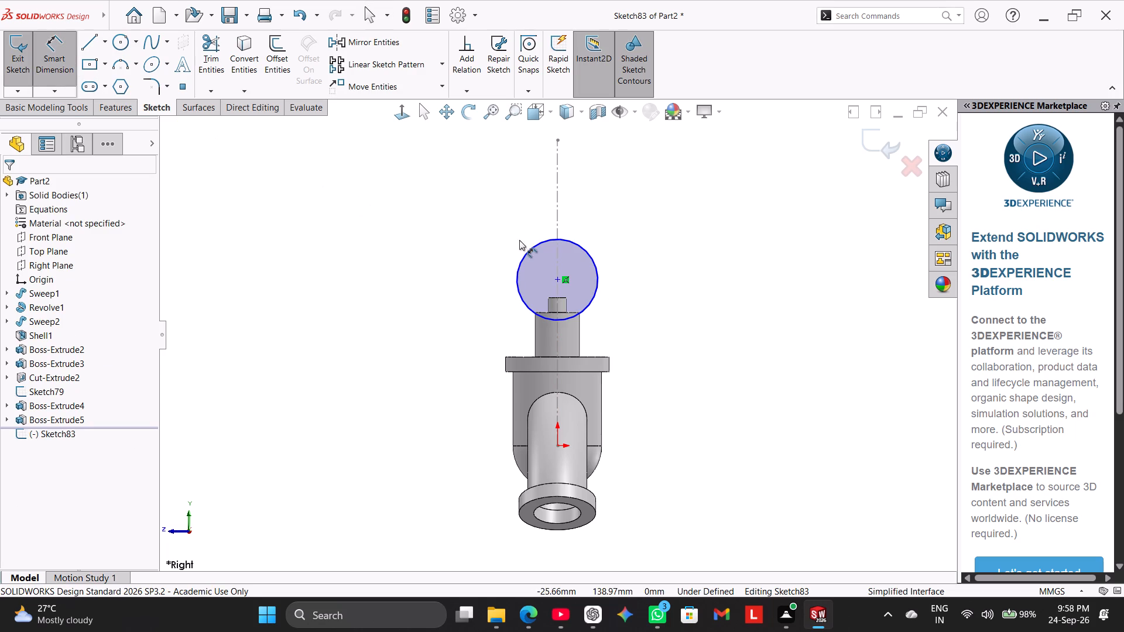
click(566, 239)
click(669, 214)
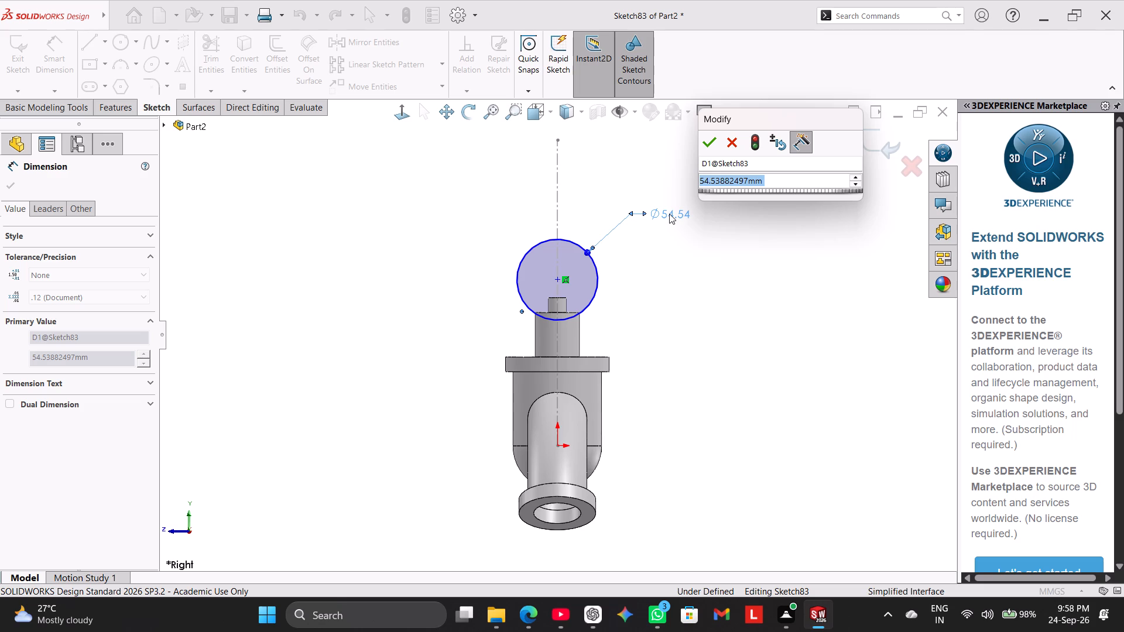
text(20)
key(Return)
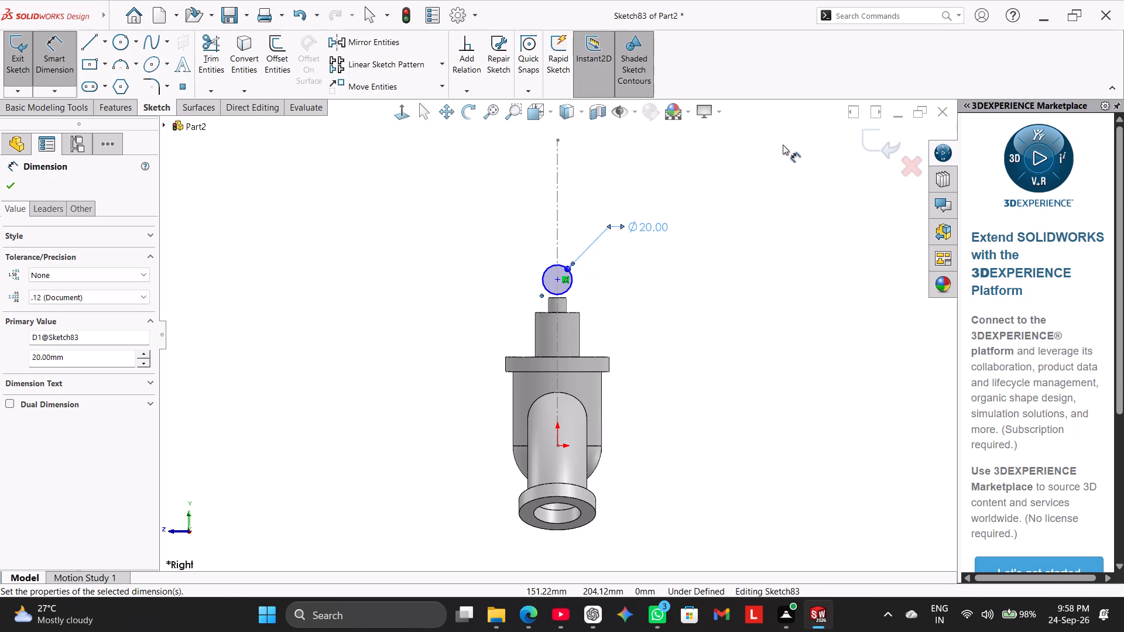
right_click(763, 157)
click(791, 190)
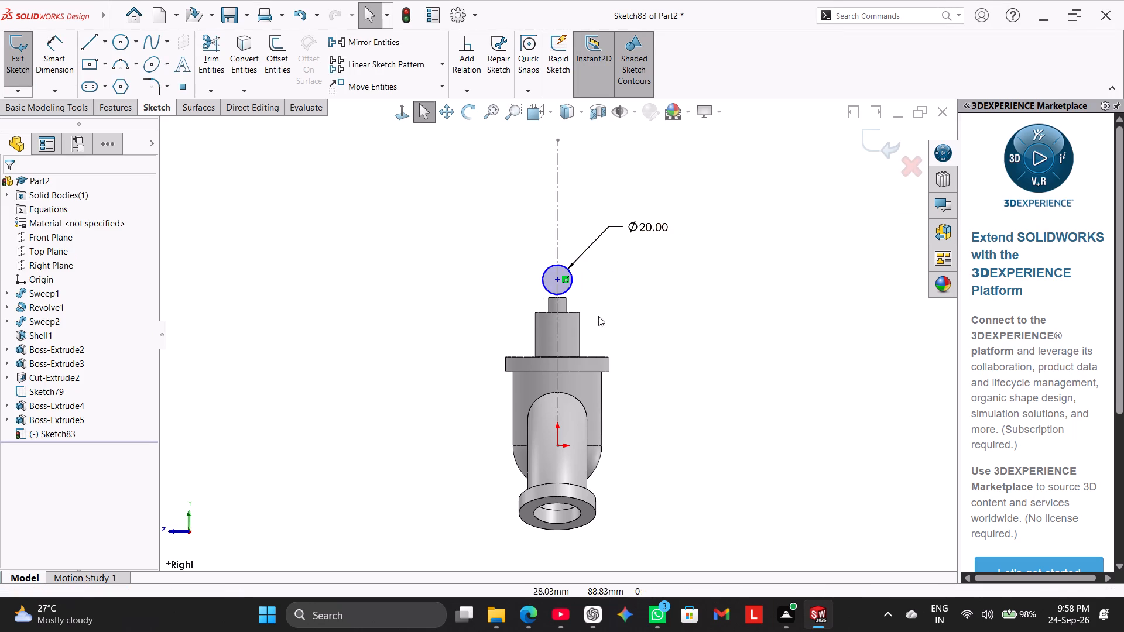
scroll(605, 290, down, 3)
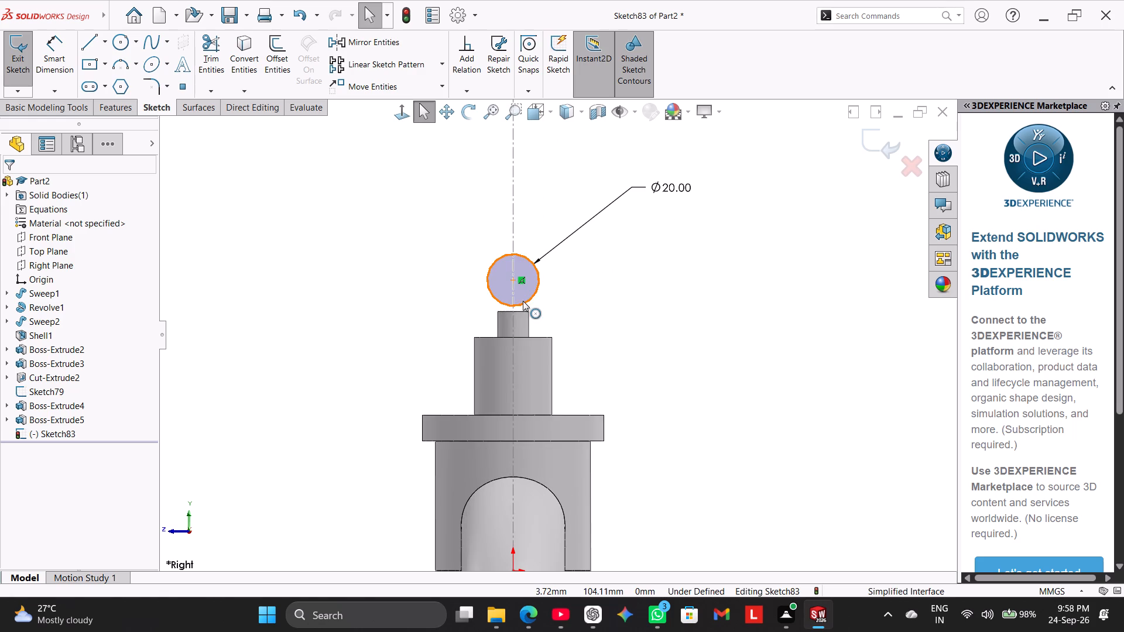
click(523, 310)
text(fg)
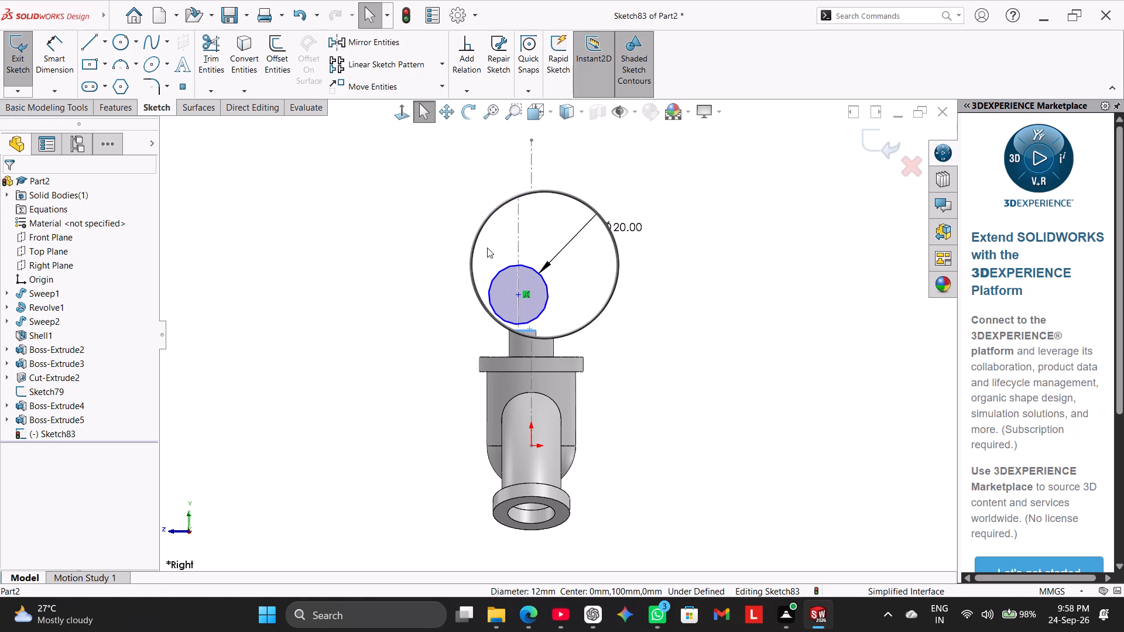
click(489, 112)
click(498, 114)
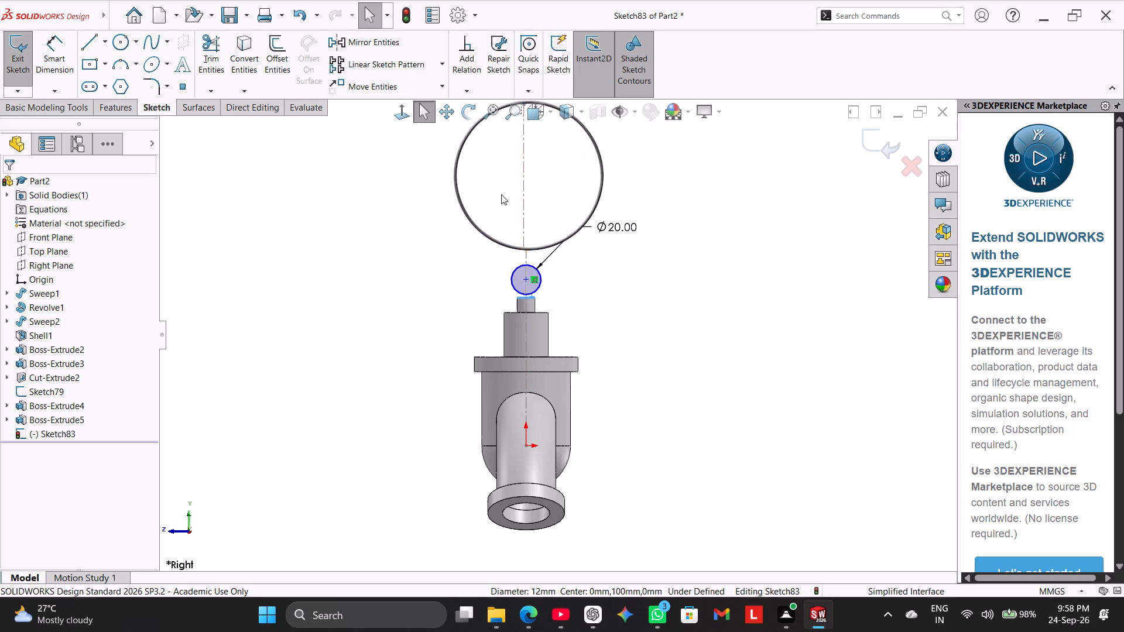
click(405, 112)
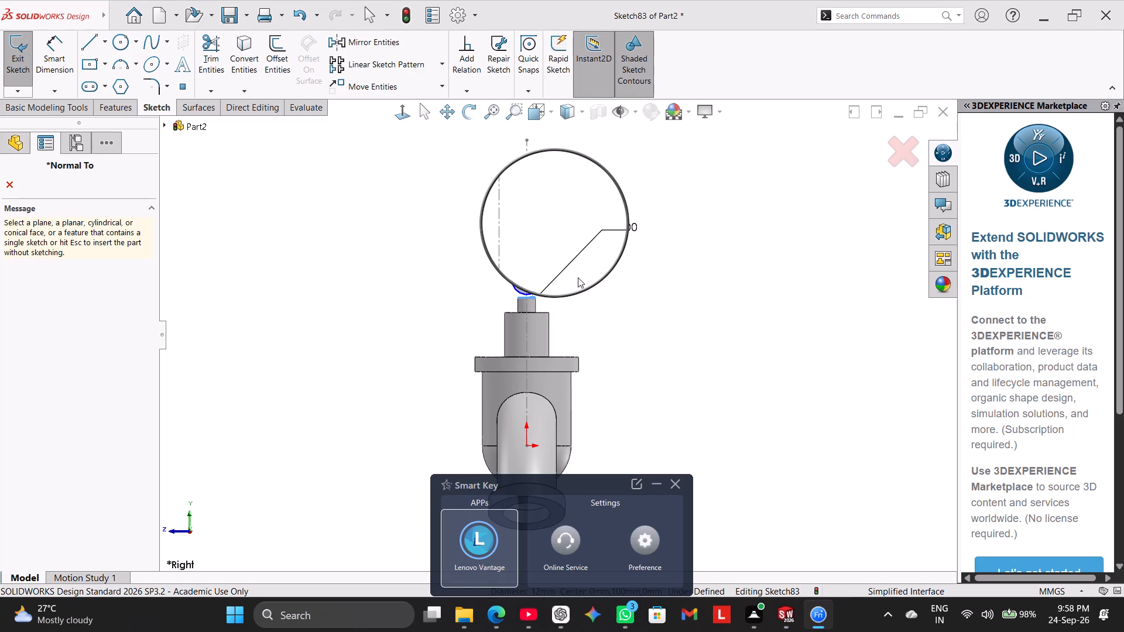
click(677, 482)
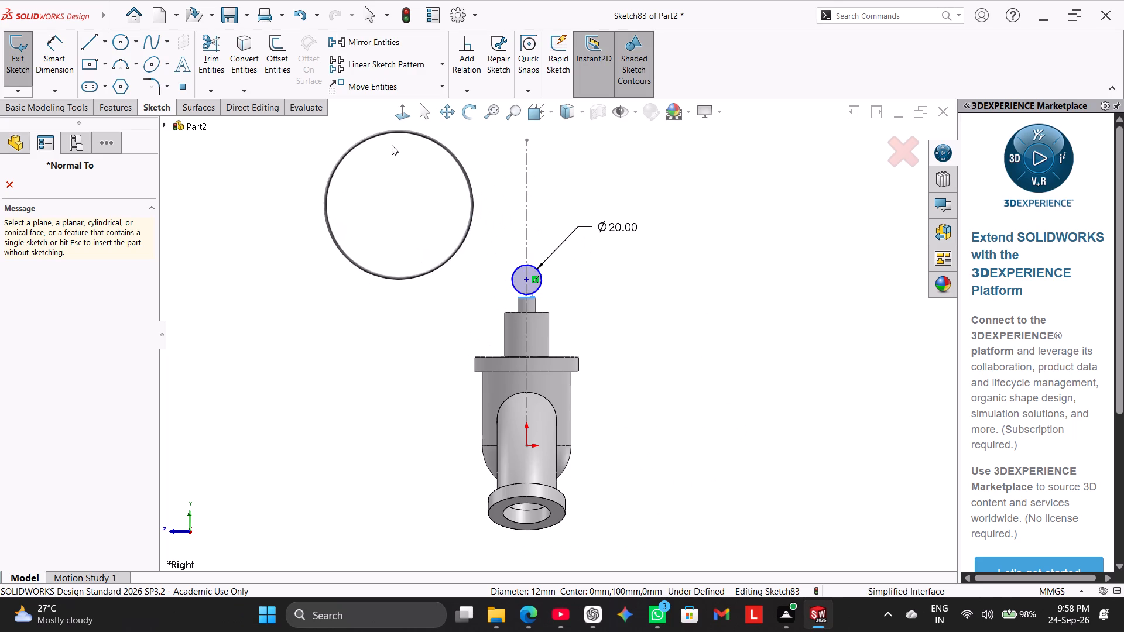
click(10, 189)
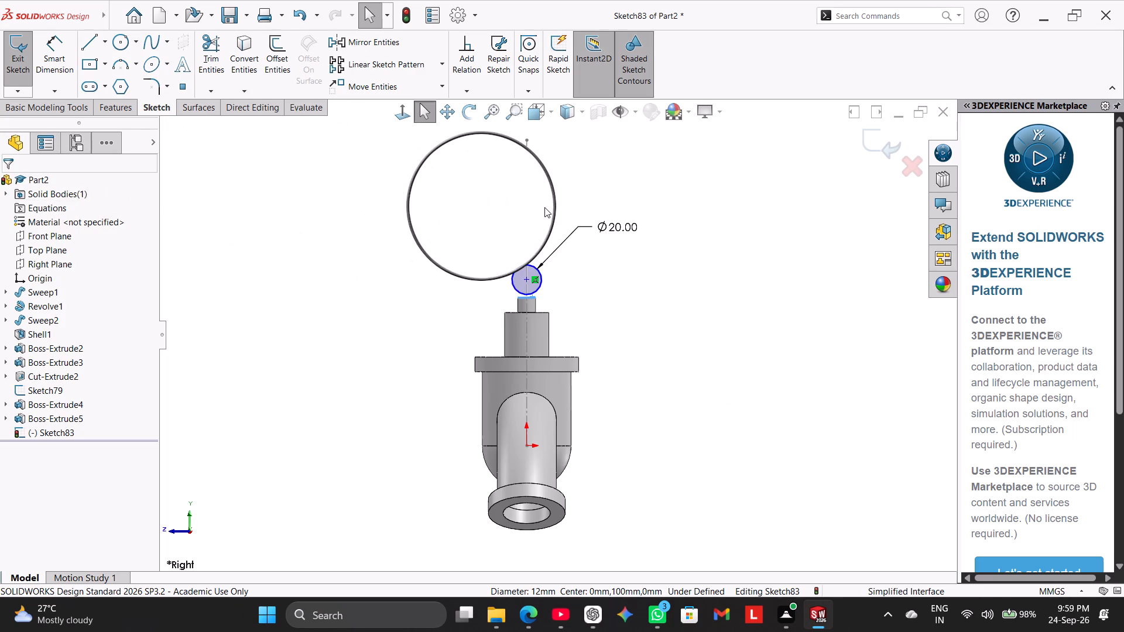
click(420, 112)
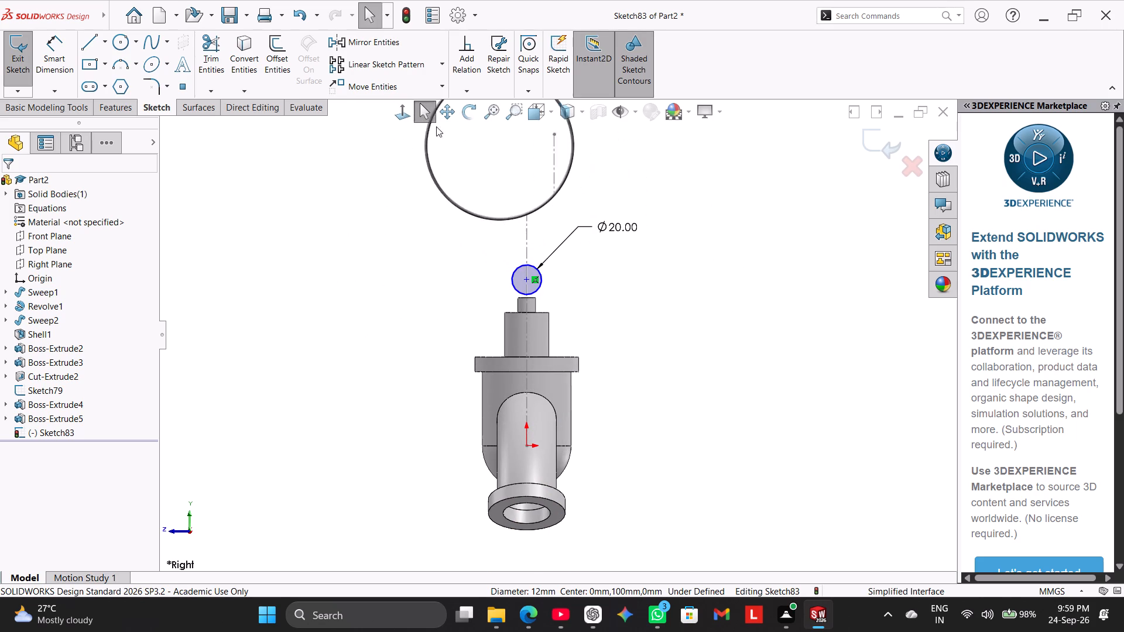
Exit the Right Plane sketch containing the 20 mm circle.
click(15, 57)
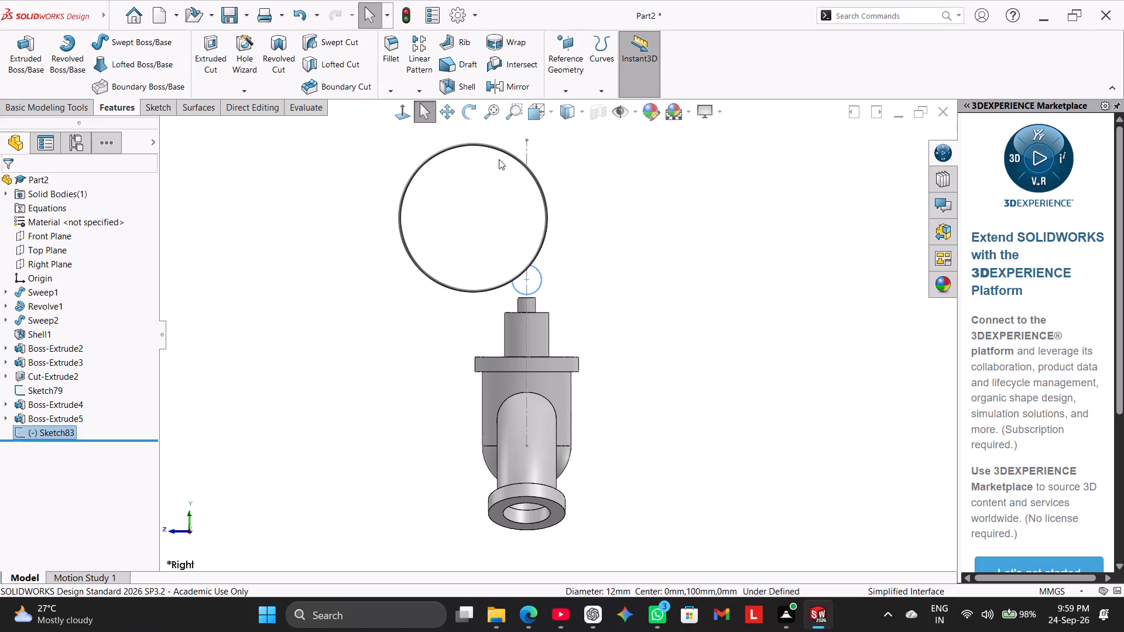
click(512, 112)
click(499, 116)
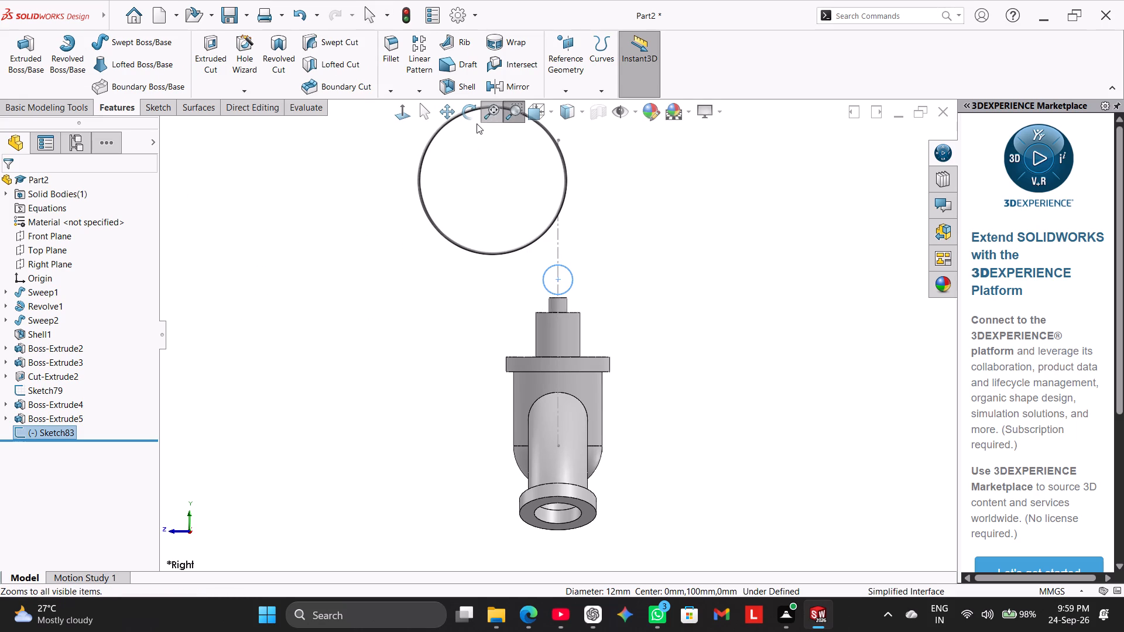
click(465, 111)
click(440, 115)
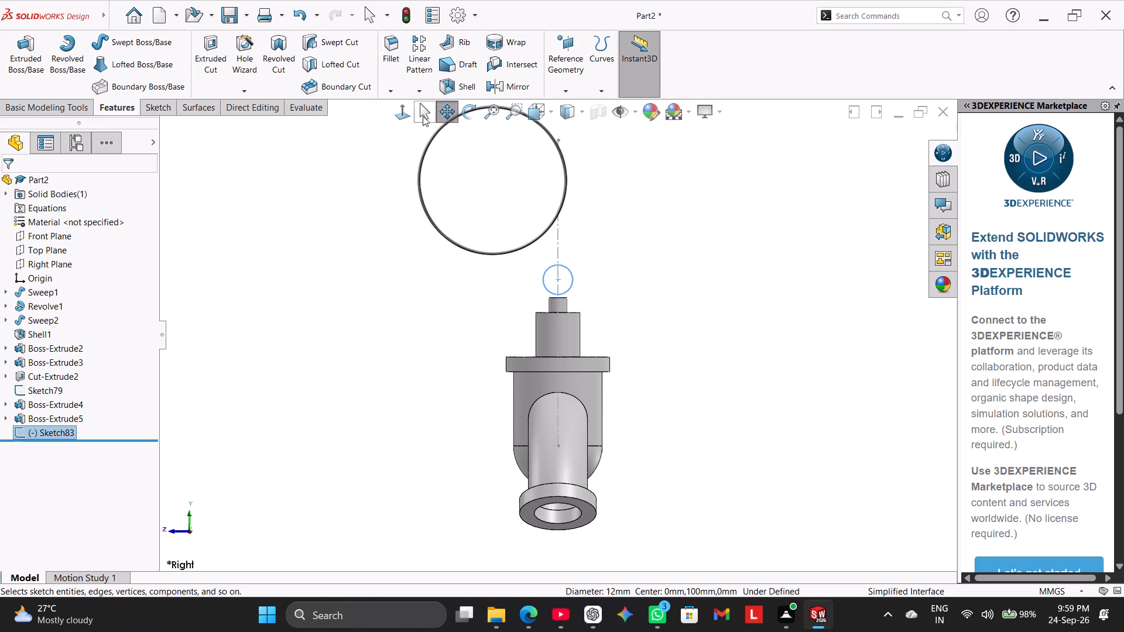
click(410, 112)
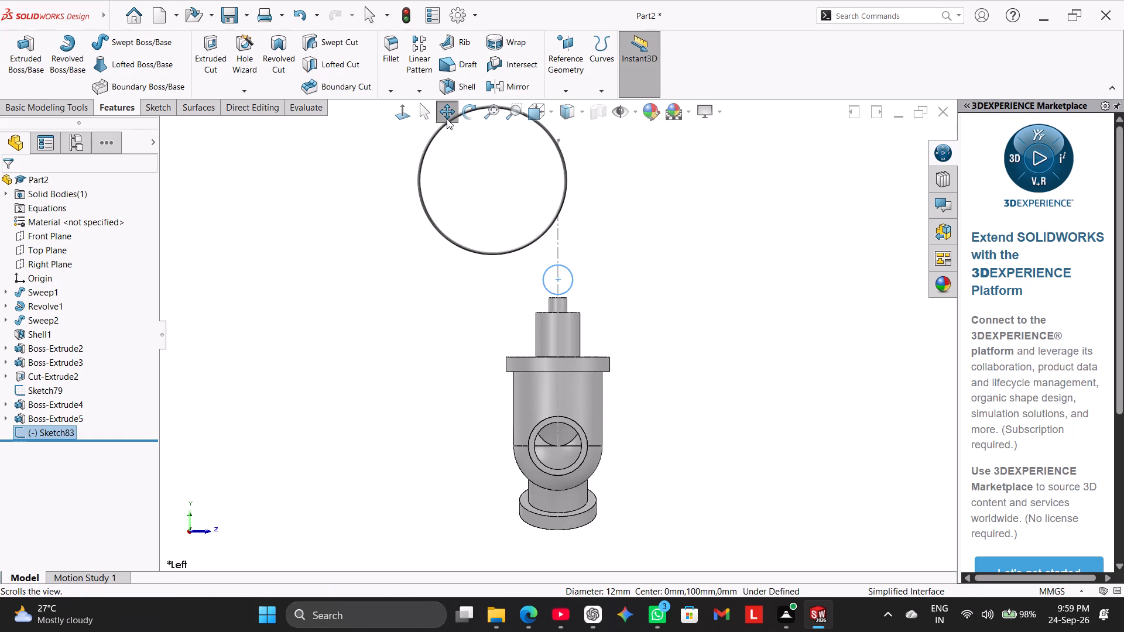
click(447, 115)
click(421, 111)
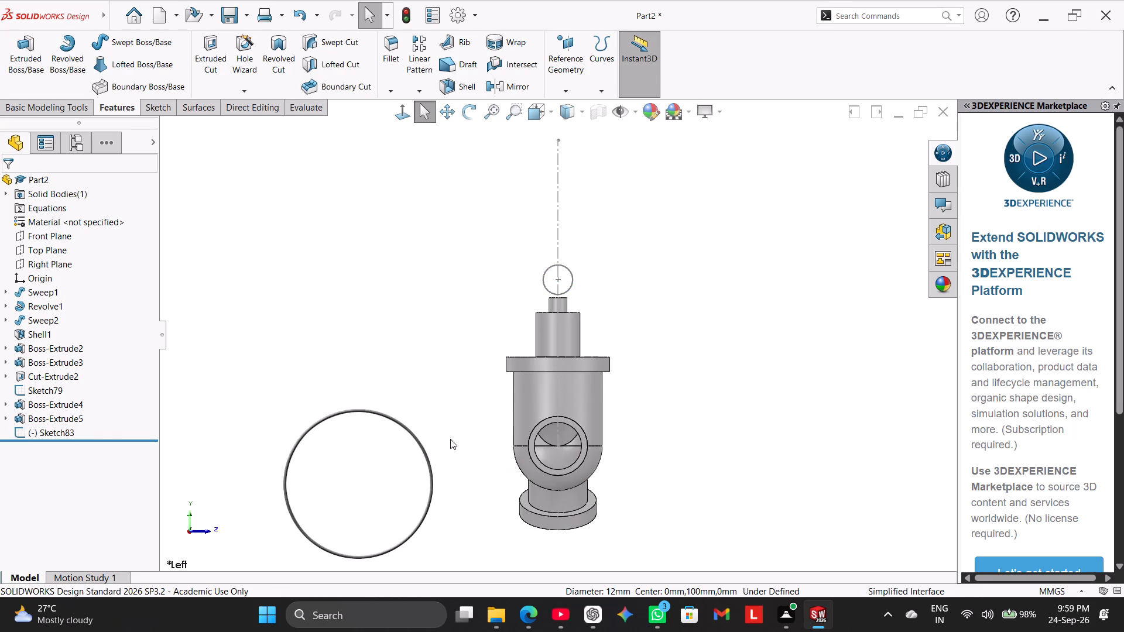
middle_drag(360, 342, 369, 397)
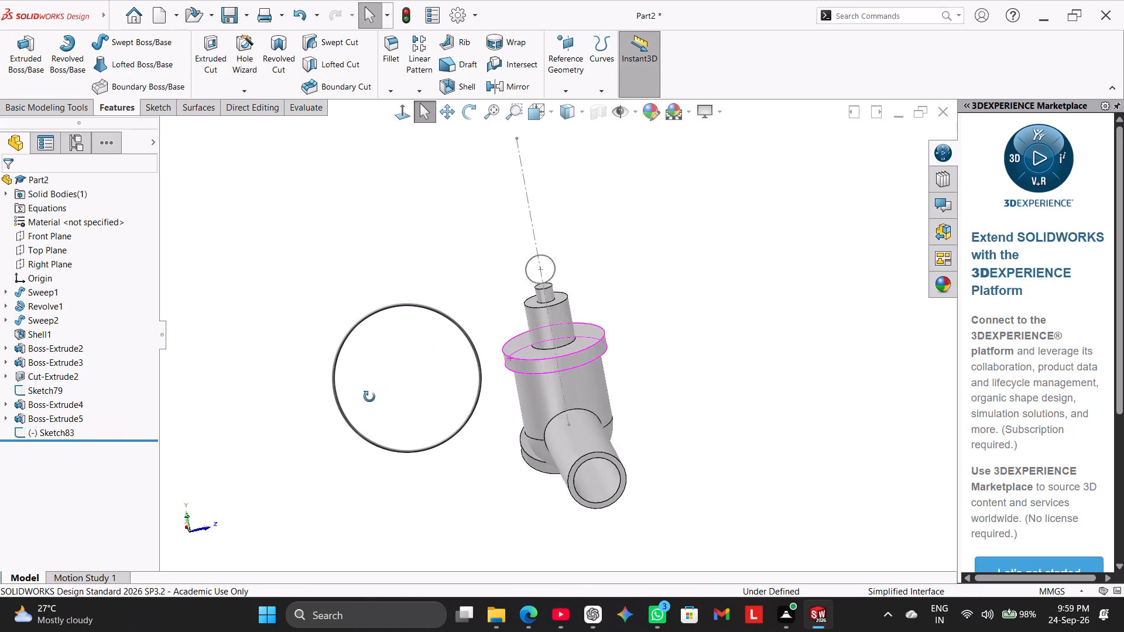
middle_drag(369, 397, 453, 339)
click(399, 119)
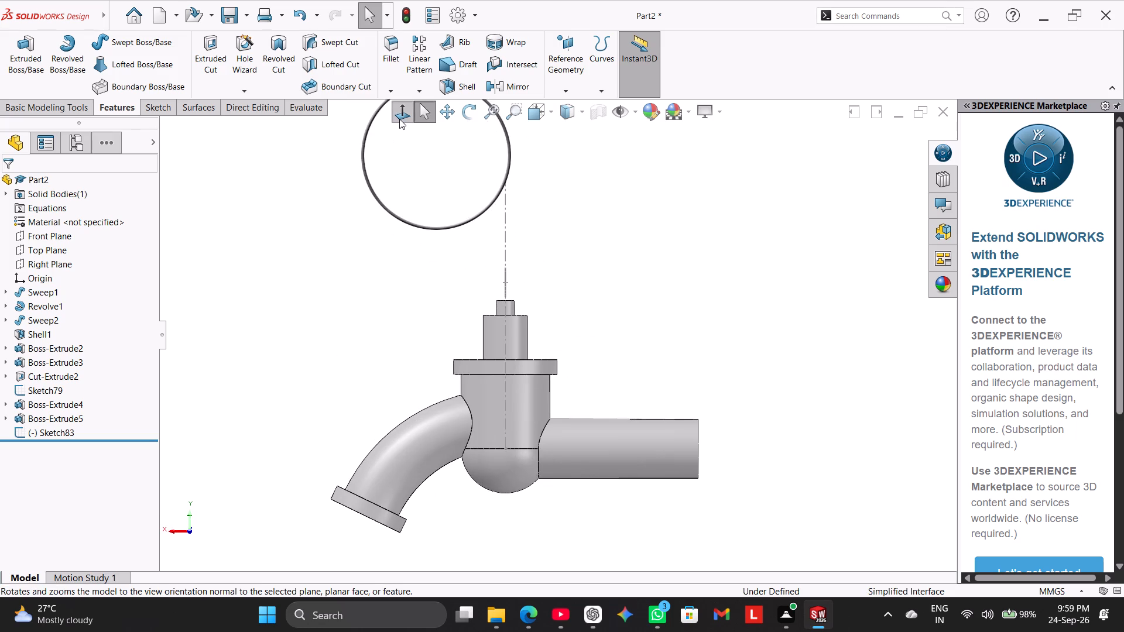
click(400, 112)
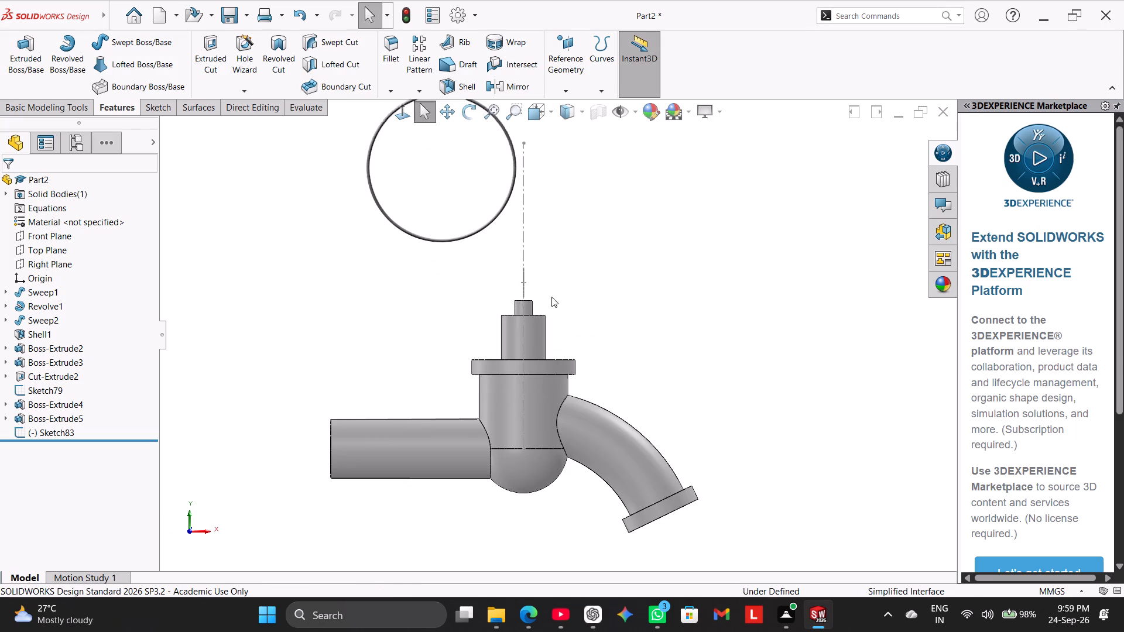
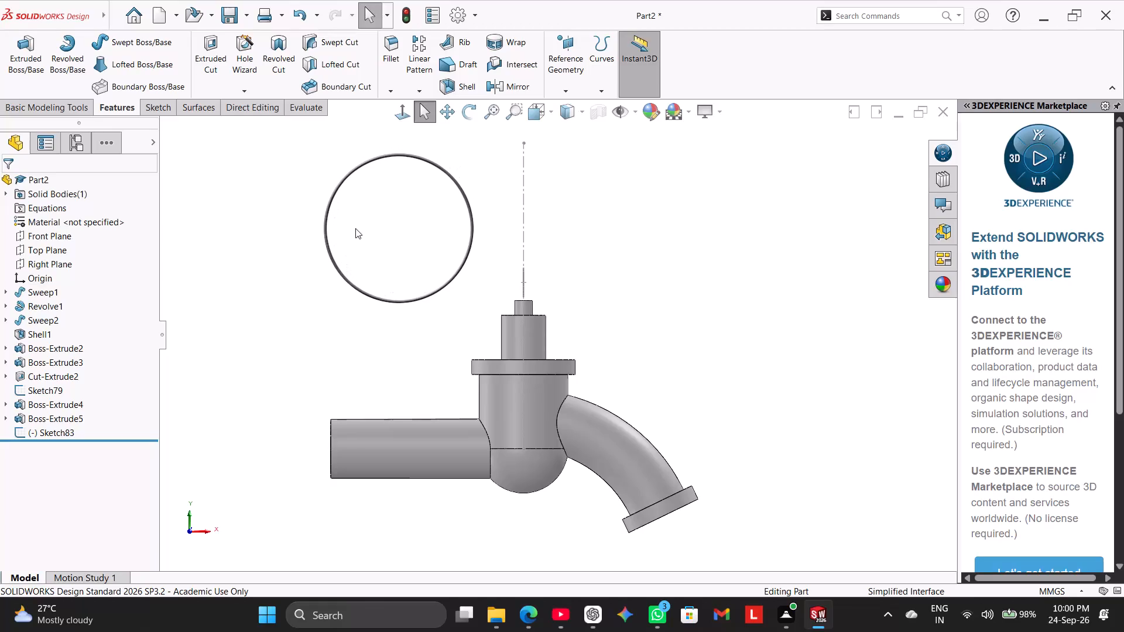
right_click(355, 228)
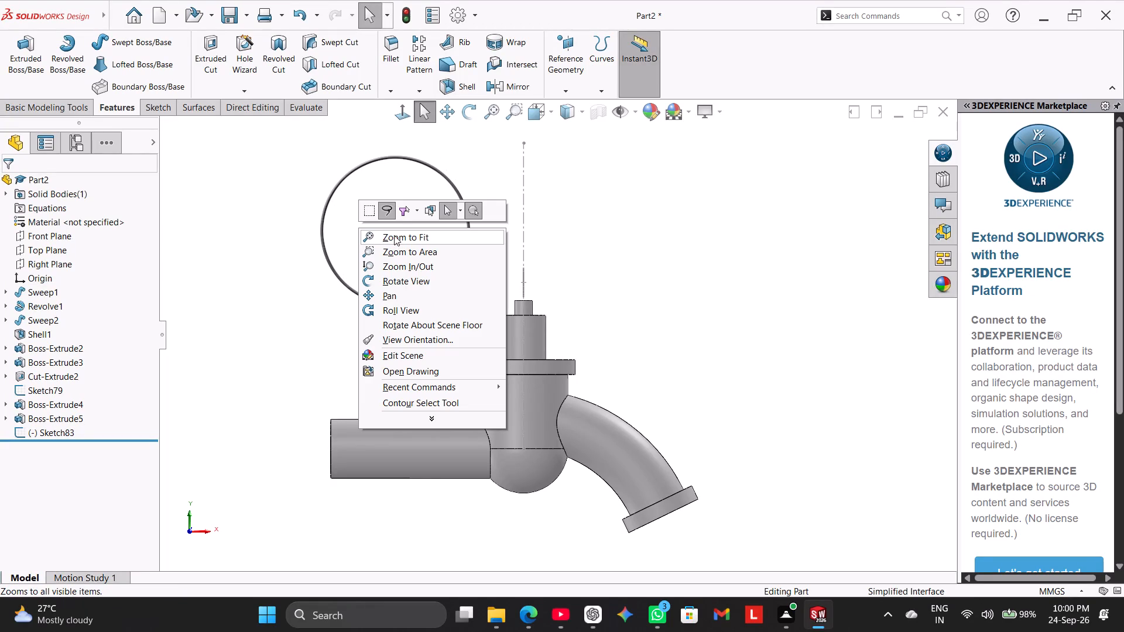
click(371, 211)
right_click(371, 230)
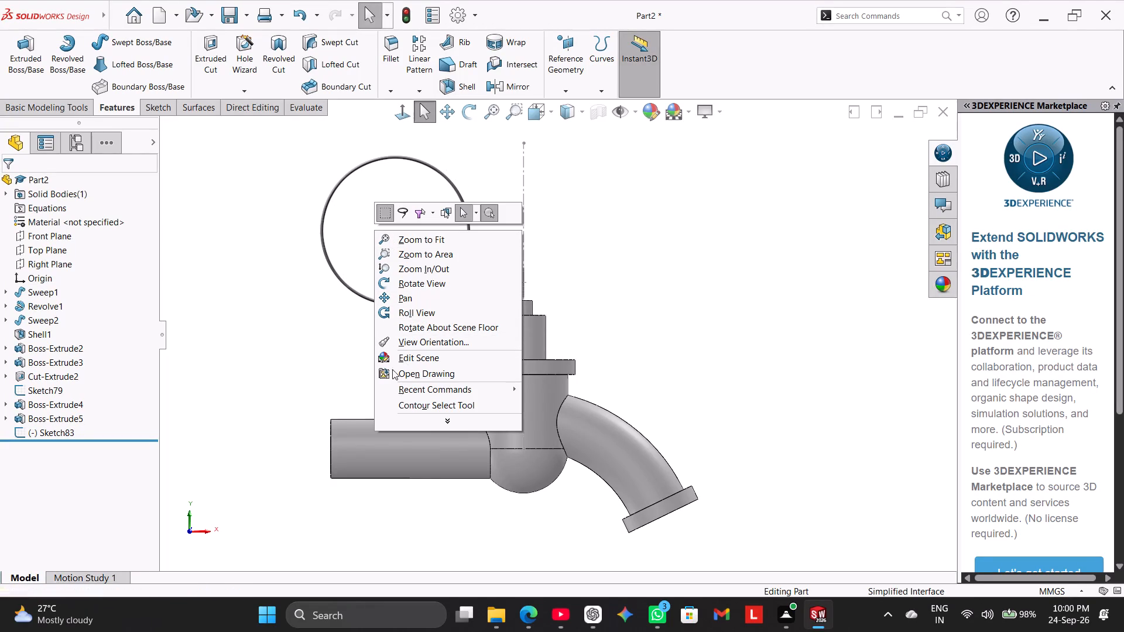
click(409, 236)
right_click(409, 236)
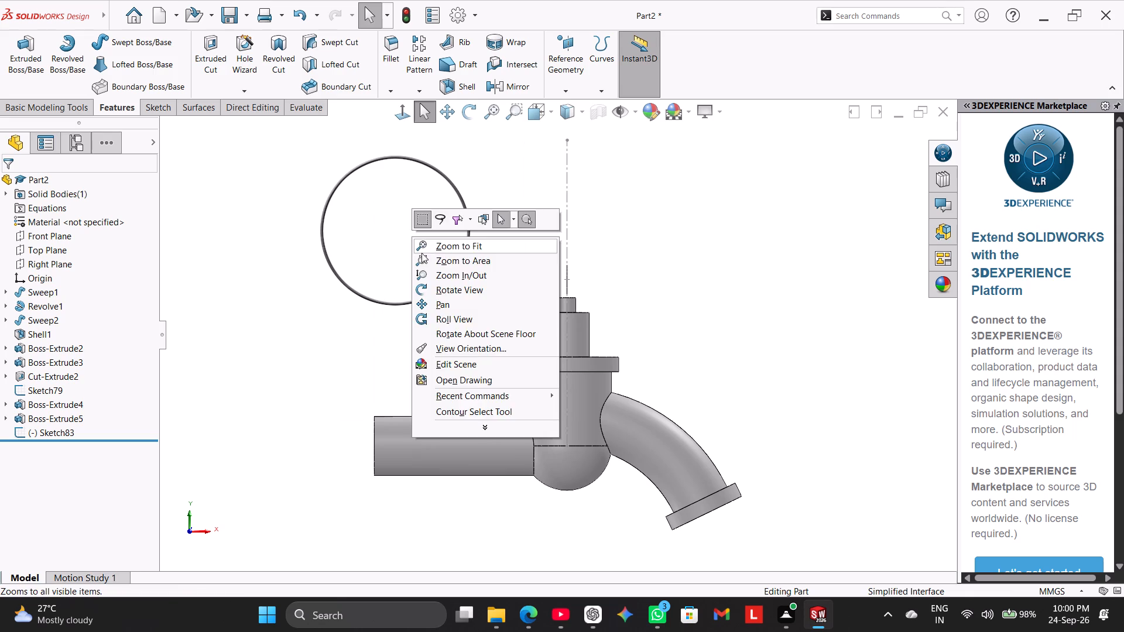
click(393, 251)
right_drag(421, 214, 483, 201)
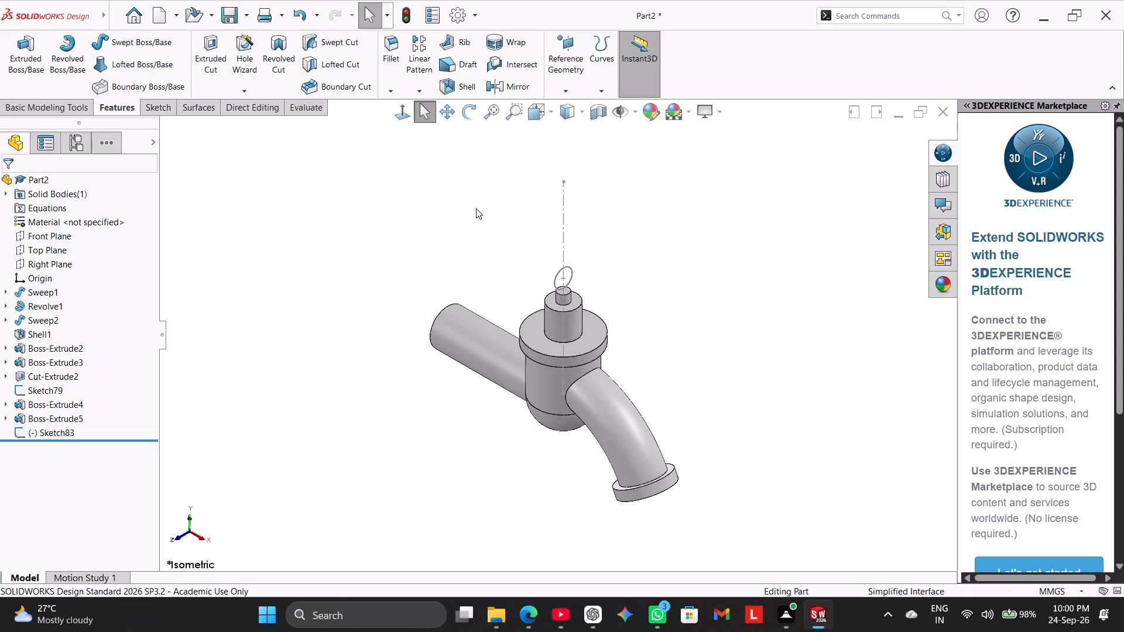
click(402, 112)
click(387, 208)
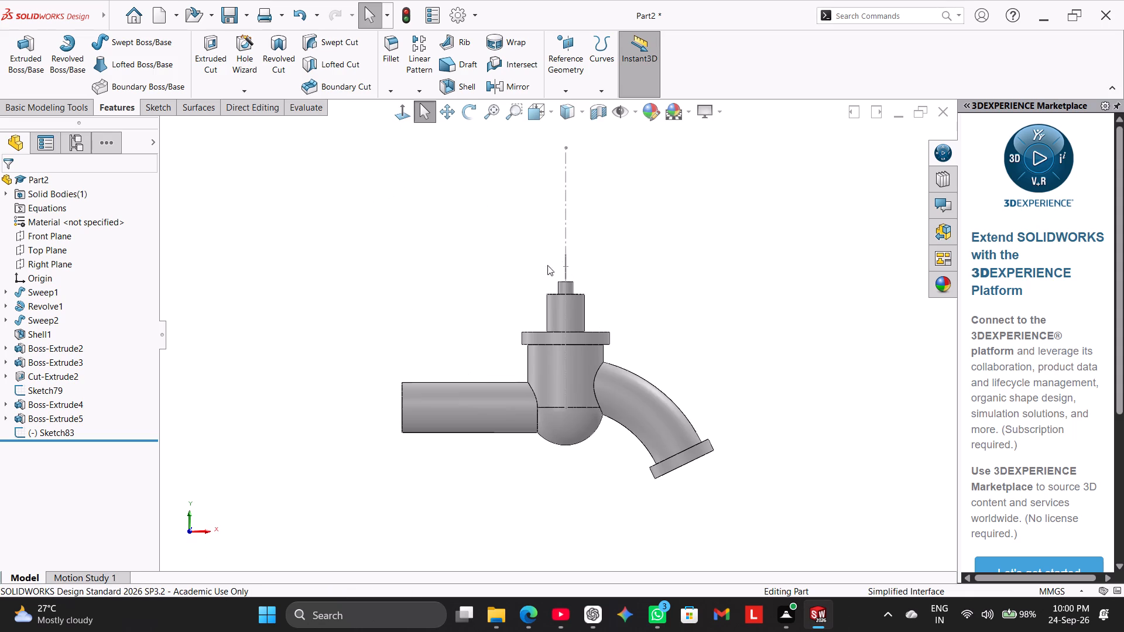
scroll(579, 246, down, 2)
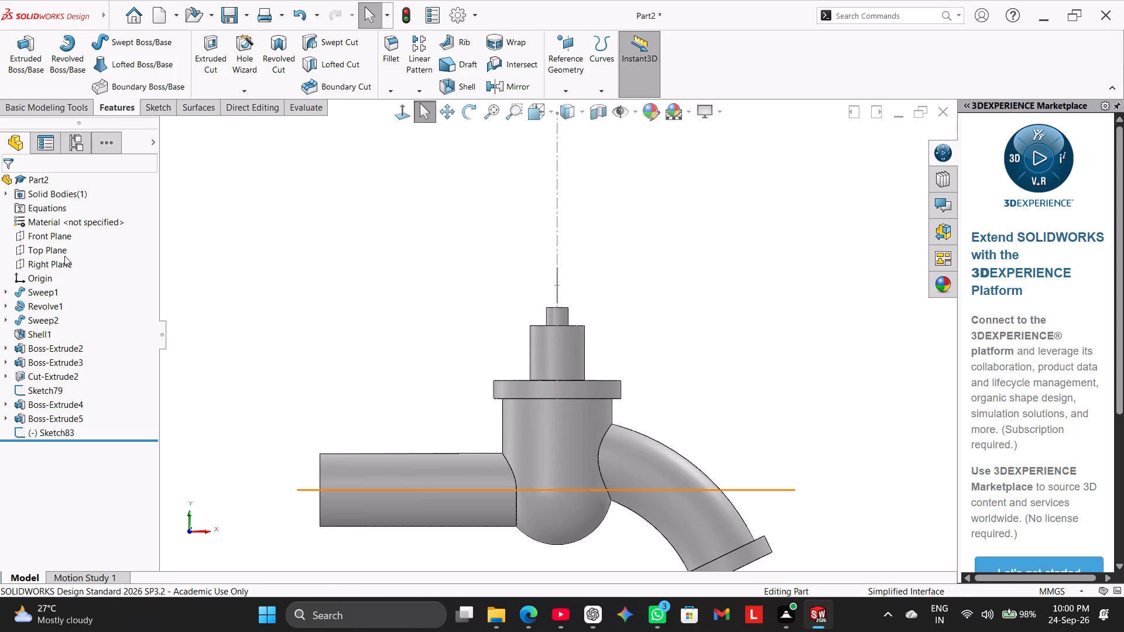
Start a new sketch on the Right Plane.
click(61, 262)
click(76, 248)
click(296, 267)
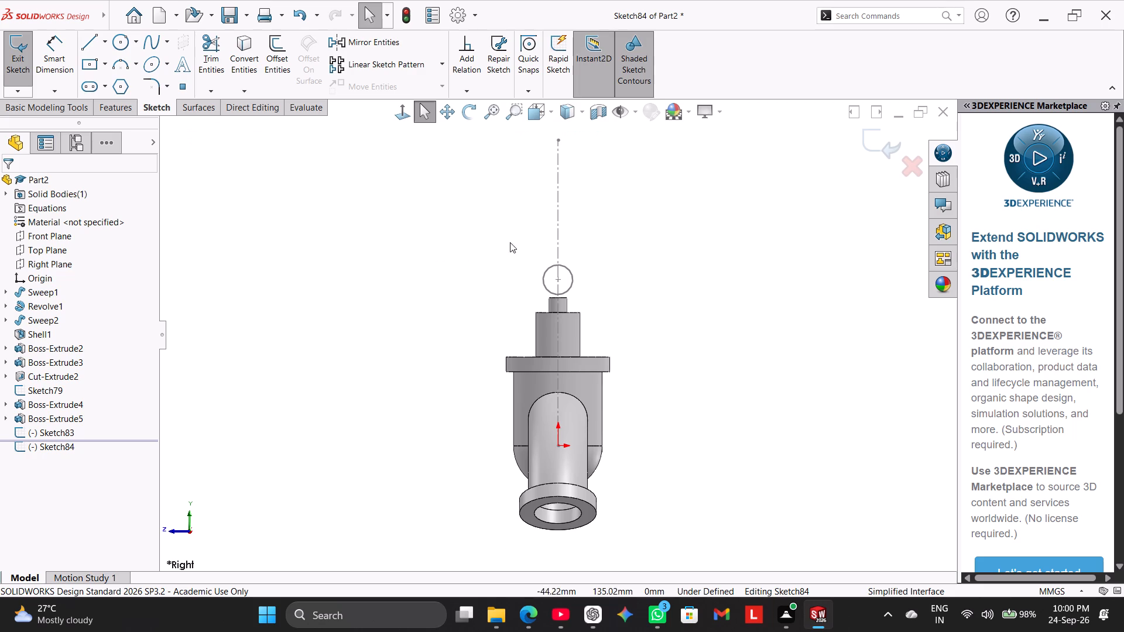
scroll(566, 252, down, 4)
scroll(567, 331, up, 1)
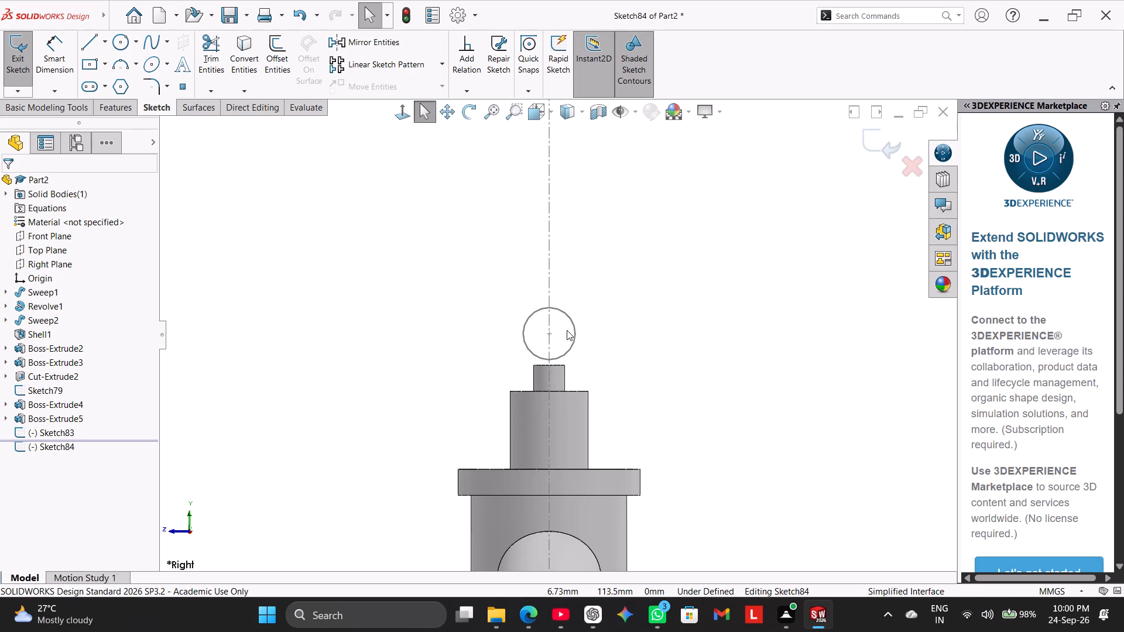
scroll(567, 330, down, 1)
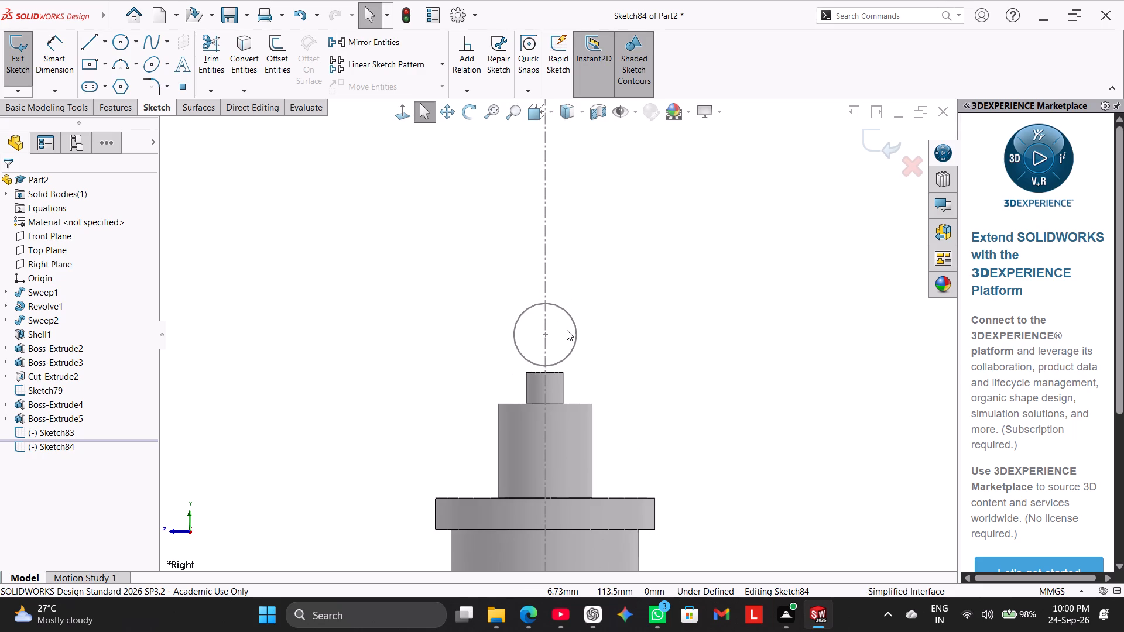
scroll(574, 349, down, 1)
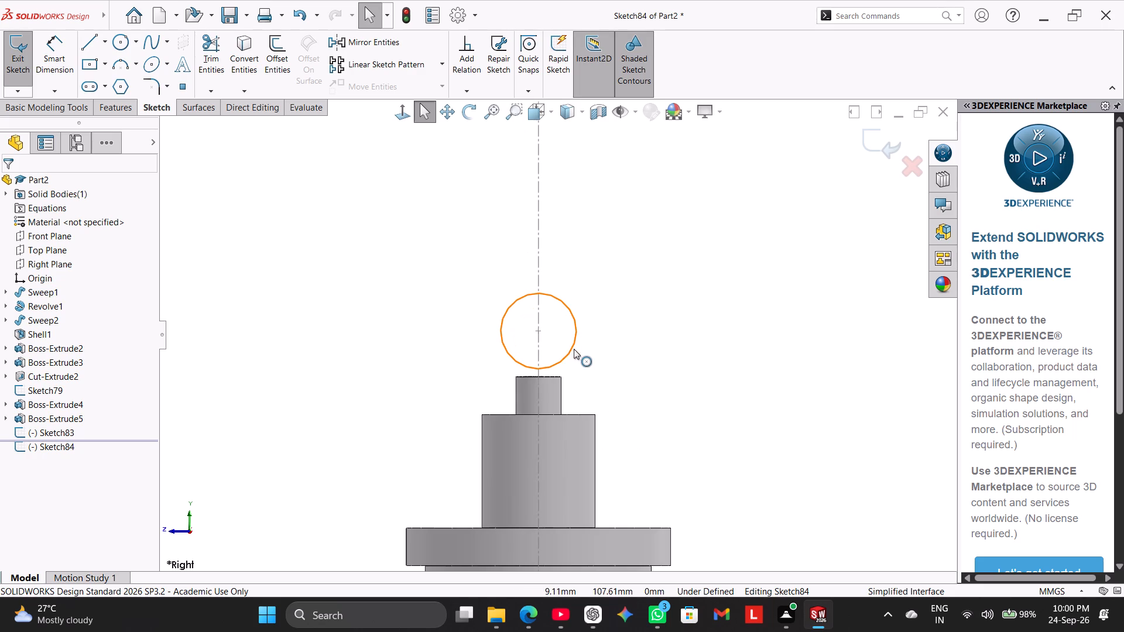
Reopen the sketch of the 20 mm circle above the stem for editing and move its diameter dimension closer to the circle.
double_click(521, 299)
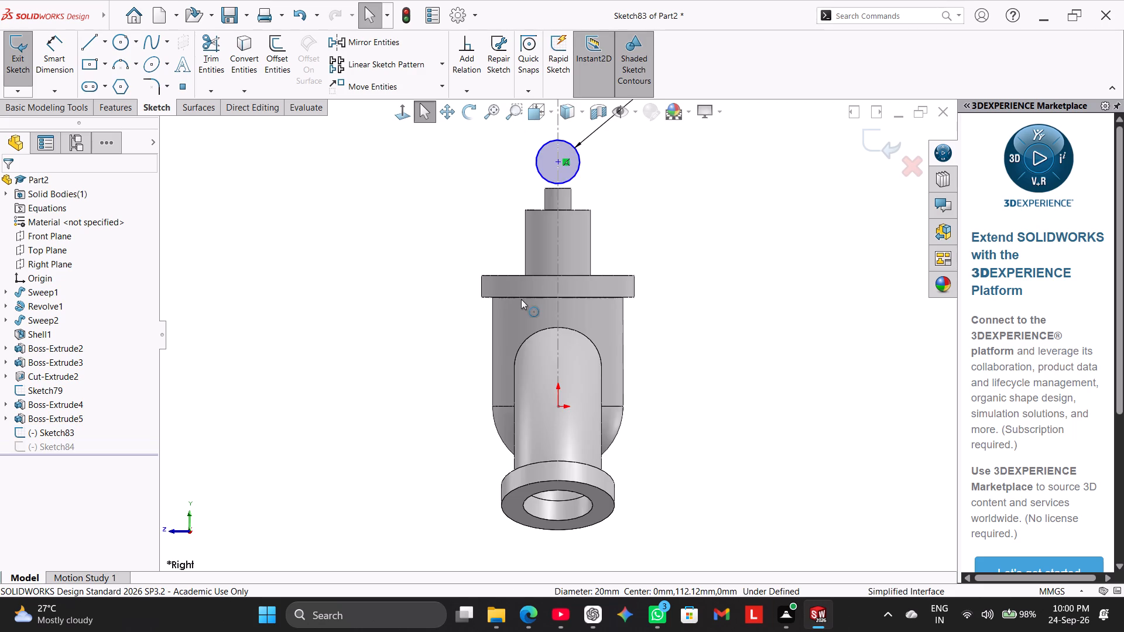
scroll(612, 189, down, 2)
scroll(612, 188, up, 5)
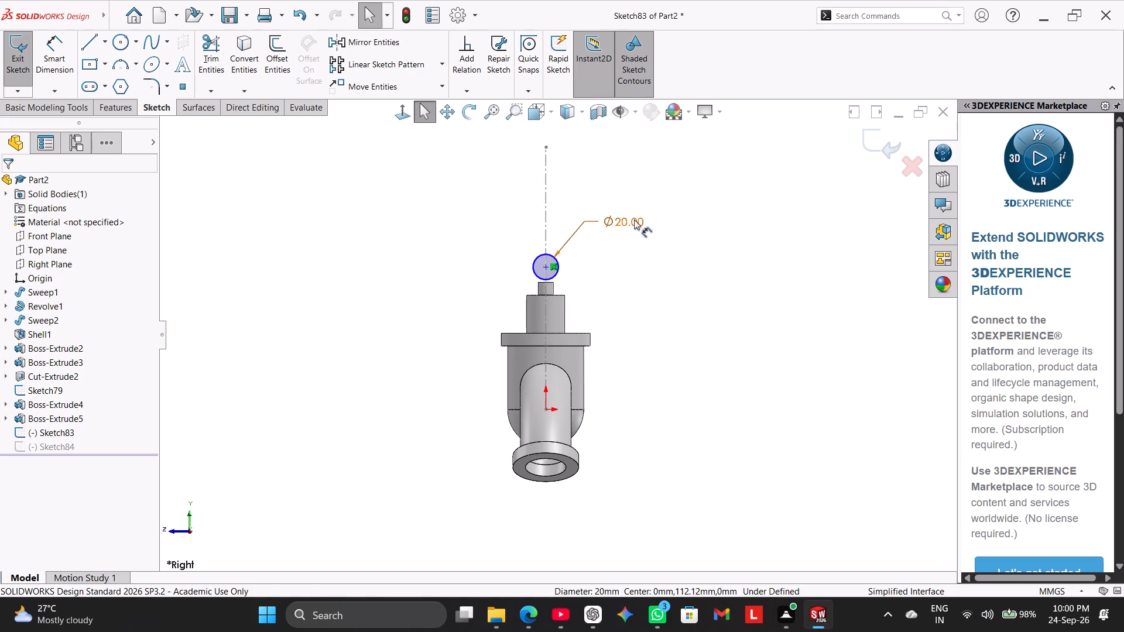
drag(634, 219, 617, 233)
scroll(580, 218, down, 5)
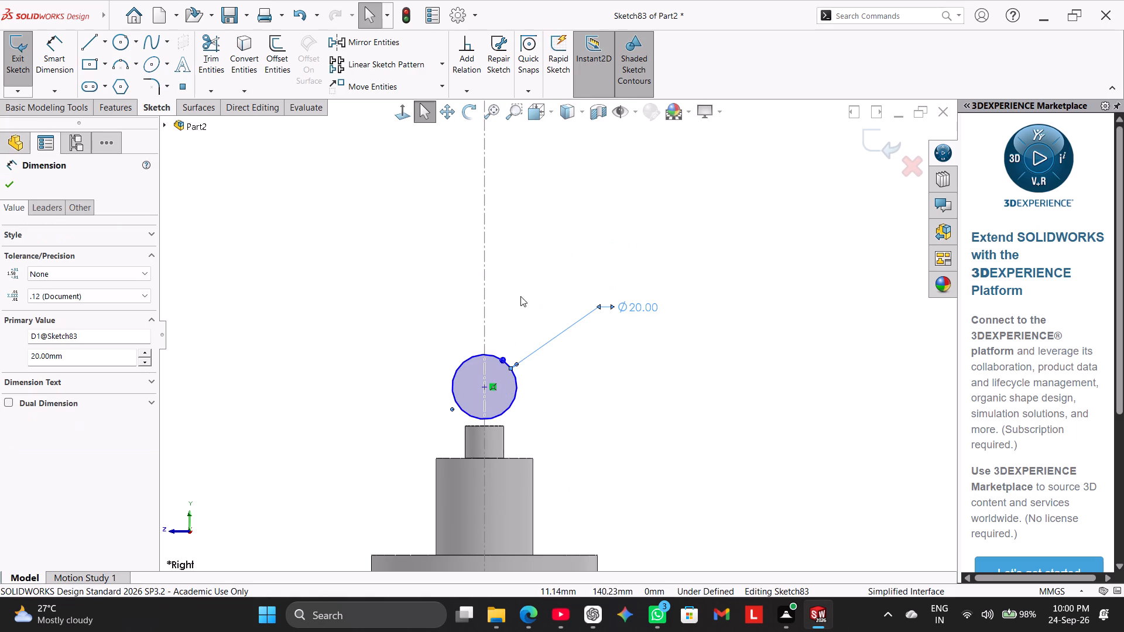
scroll(515, 328, down, 3)
click(526, 226)
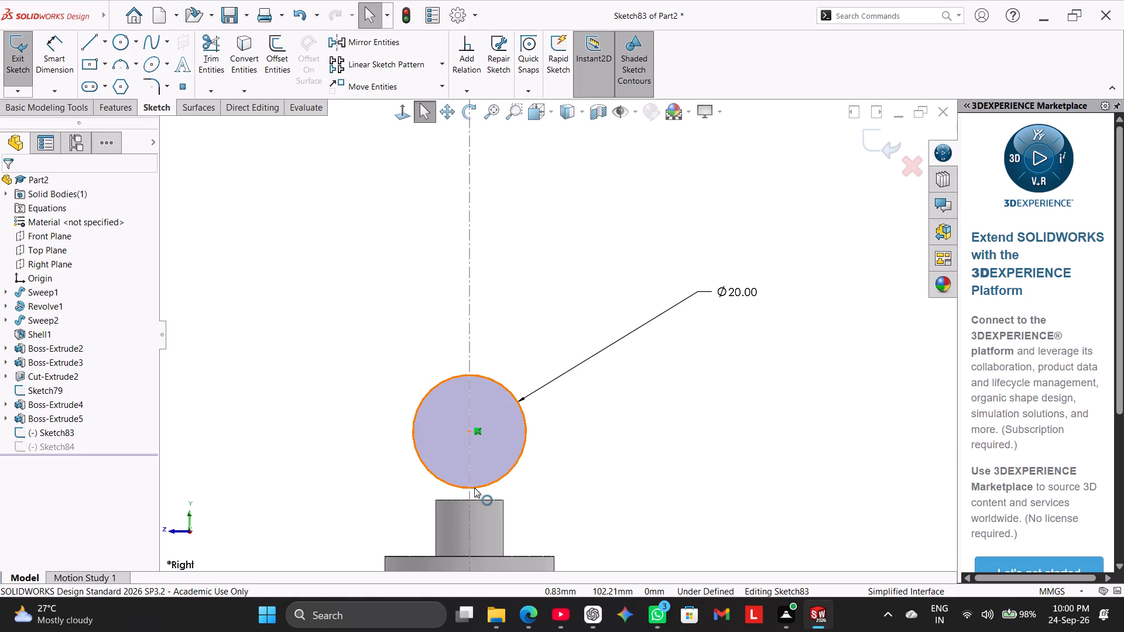
Add a tangent relation between the 20 mm circle and the top edge of the stem.
click(474, 487)
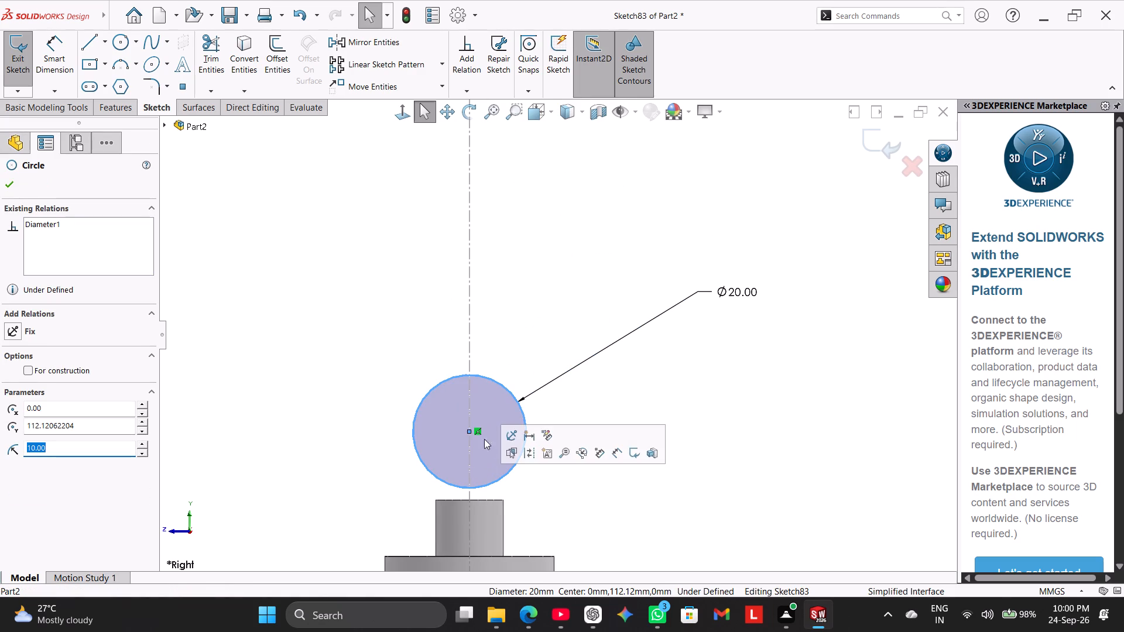
ctrl+click(488, 502)
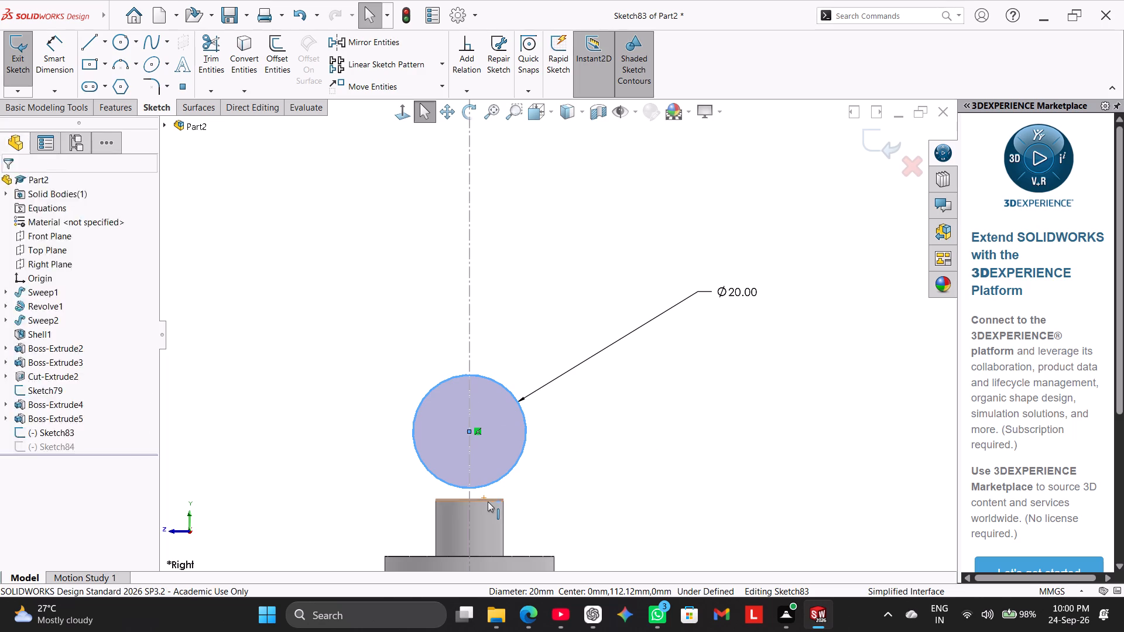
click(530, 452)
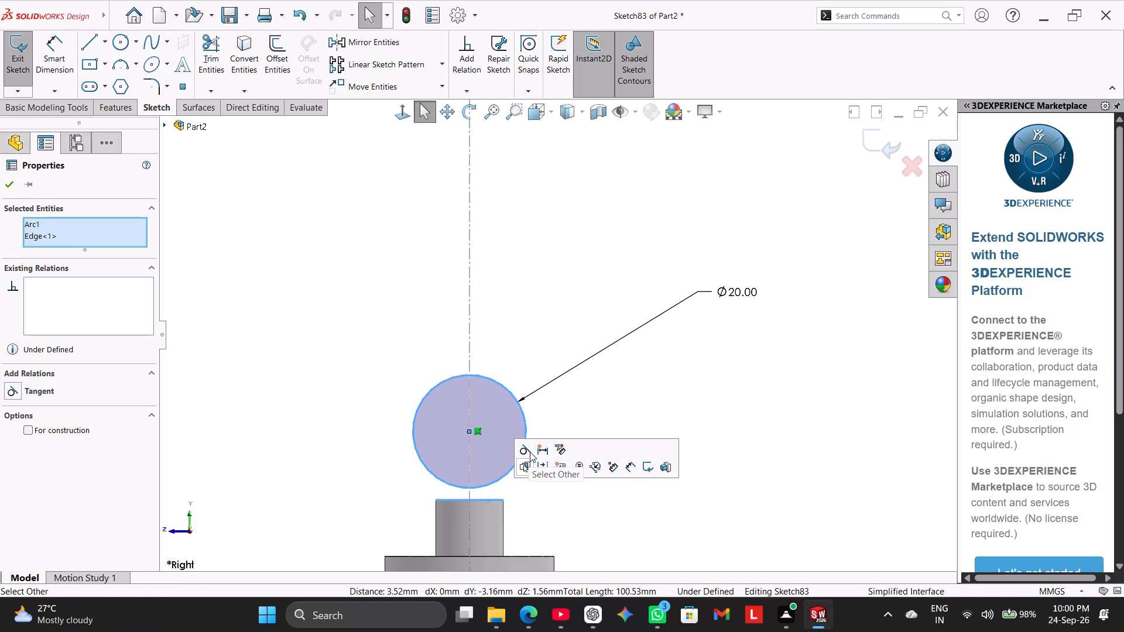
right_click(300, 345)
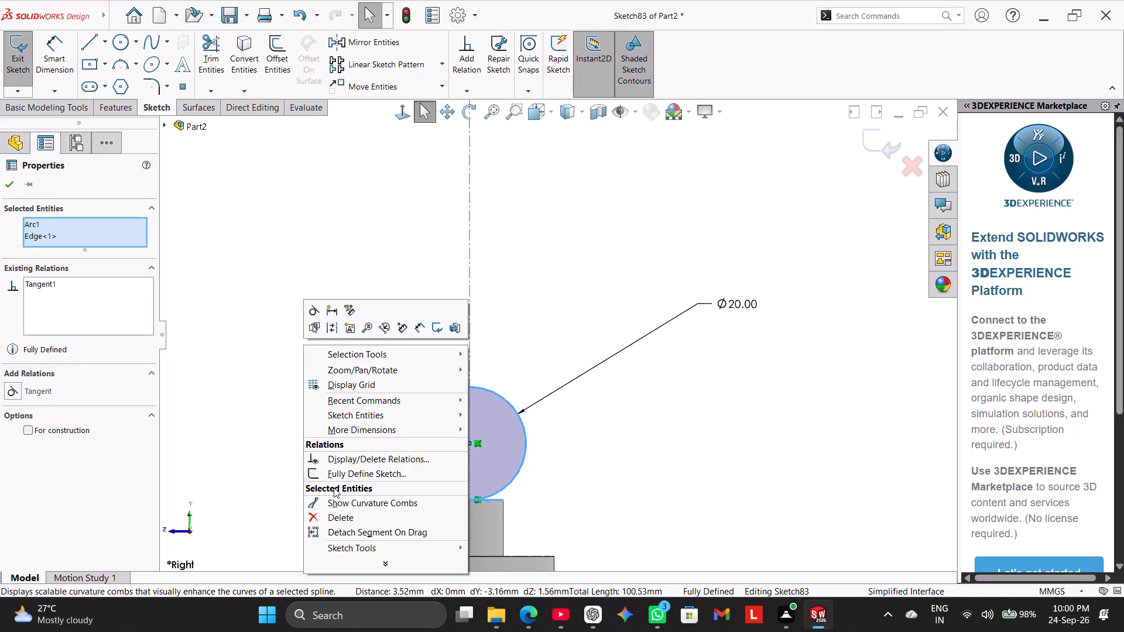
click(236, 328)
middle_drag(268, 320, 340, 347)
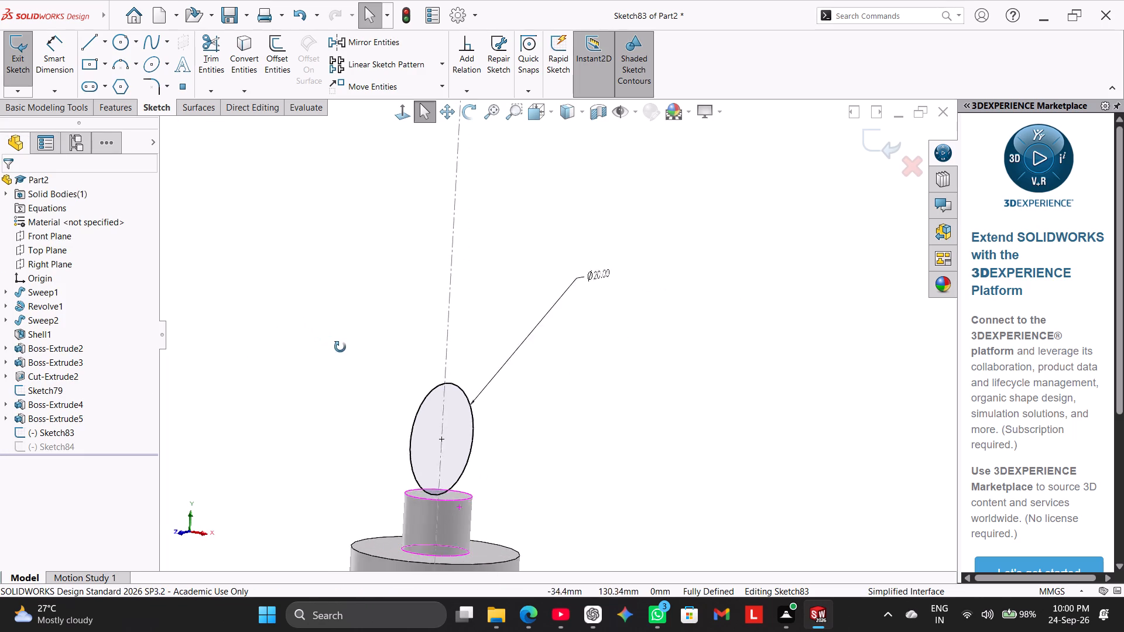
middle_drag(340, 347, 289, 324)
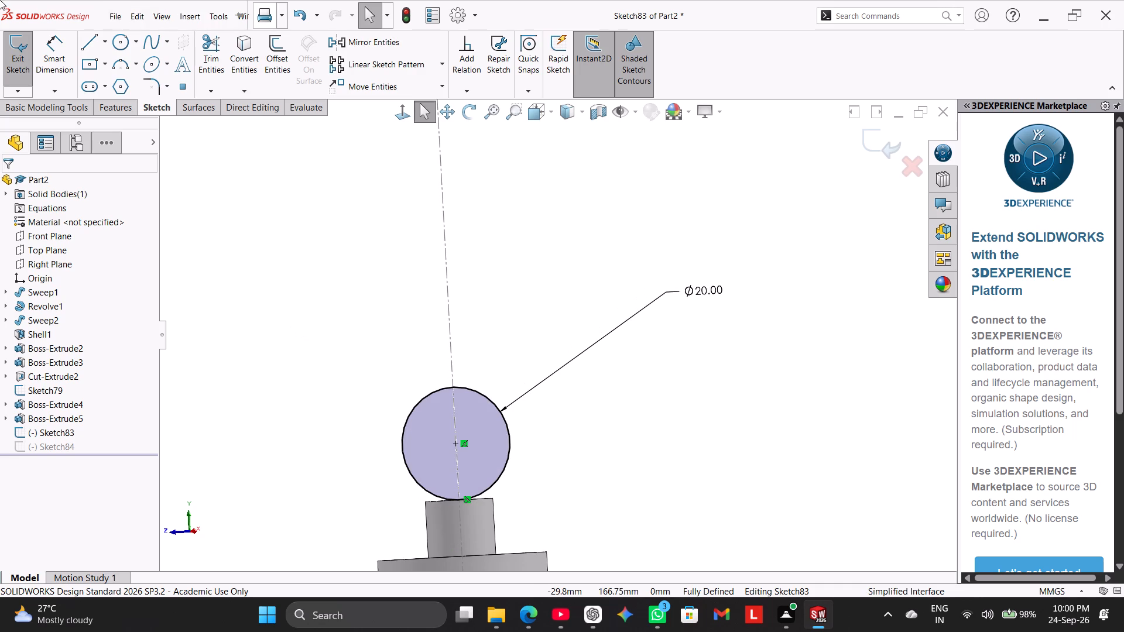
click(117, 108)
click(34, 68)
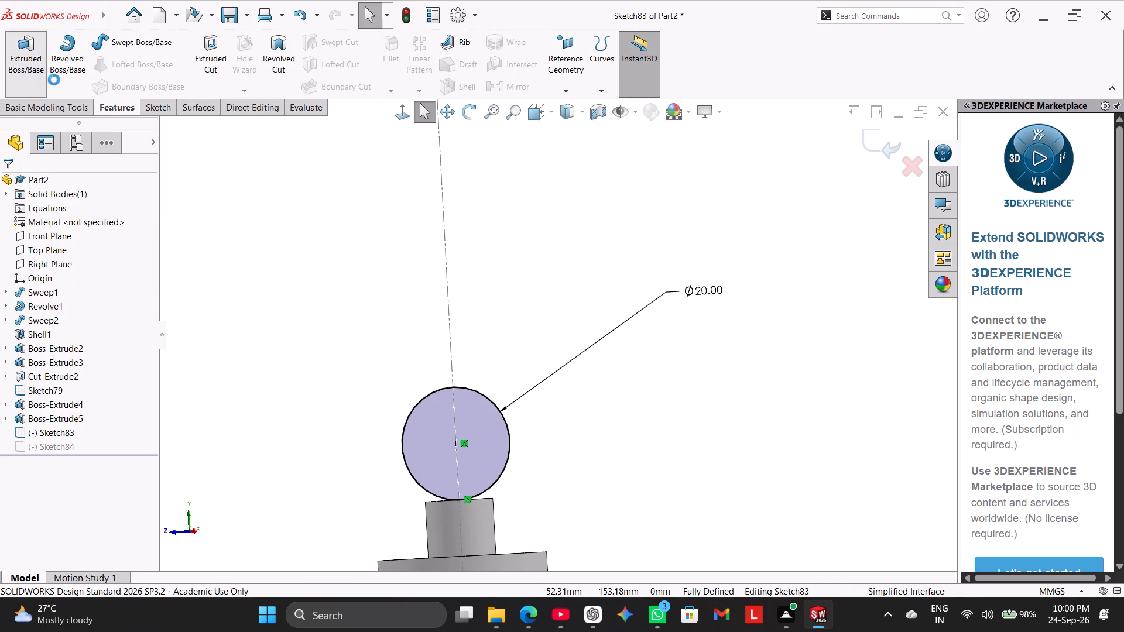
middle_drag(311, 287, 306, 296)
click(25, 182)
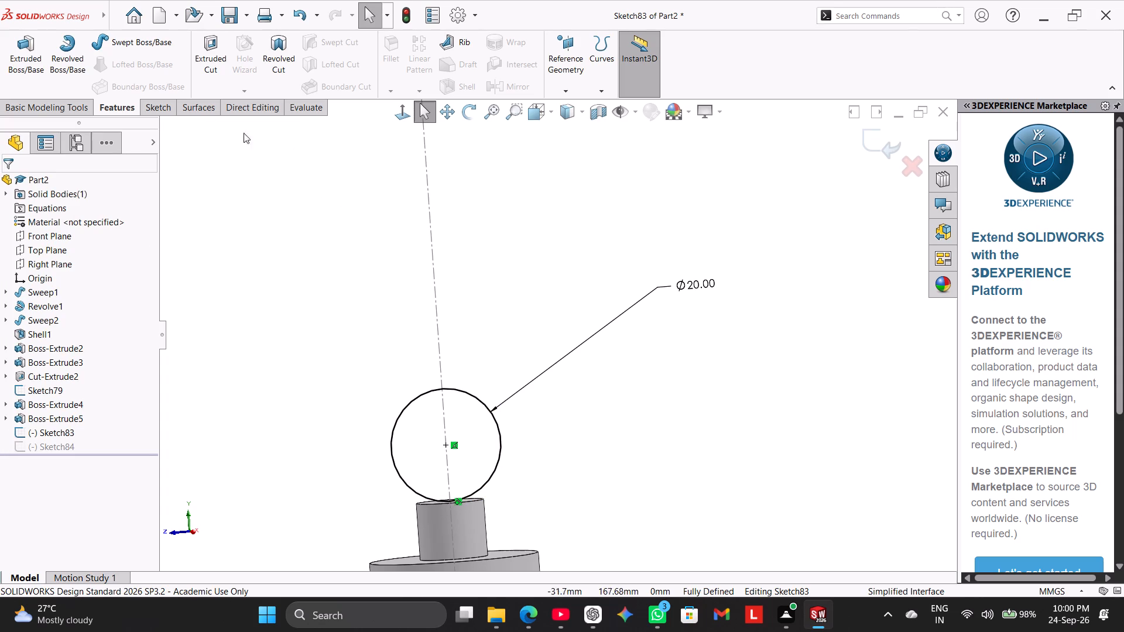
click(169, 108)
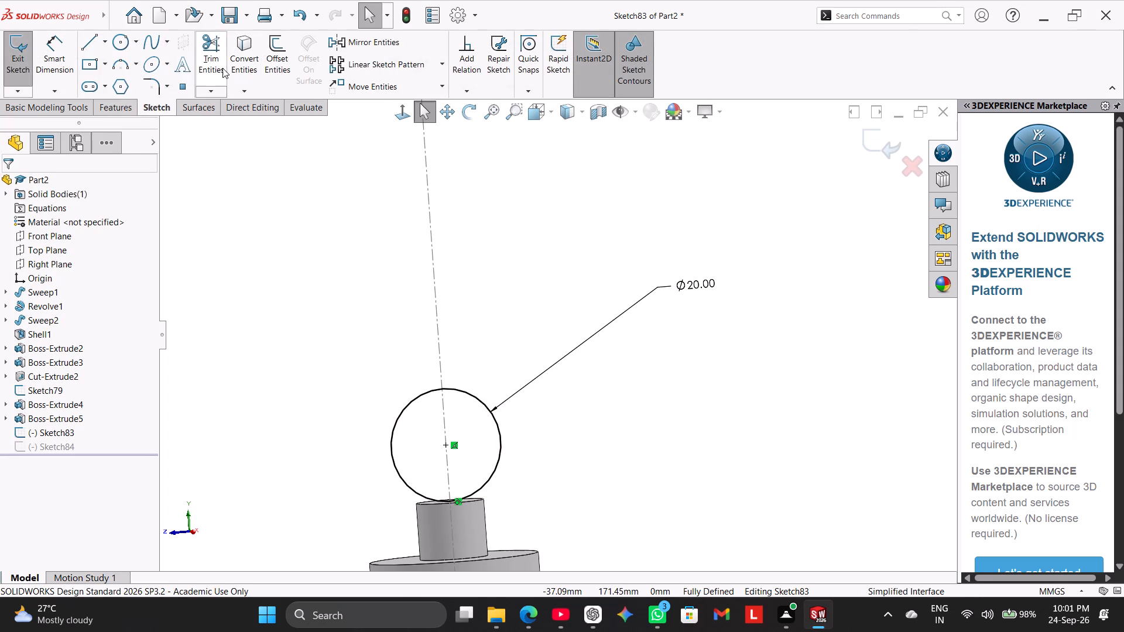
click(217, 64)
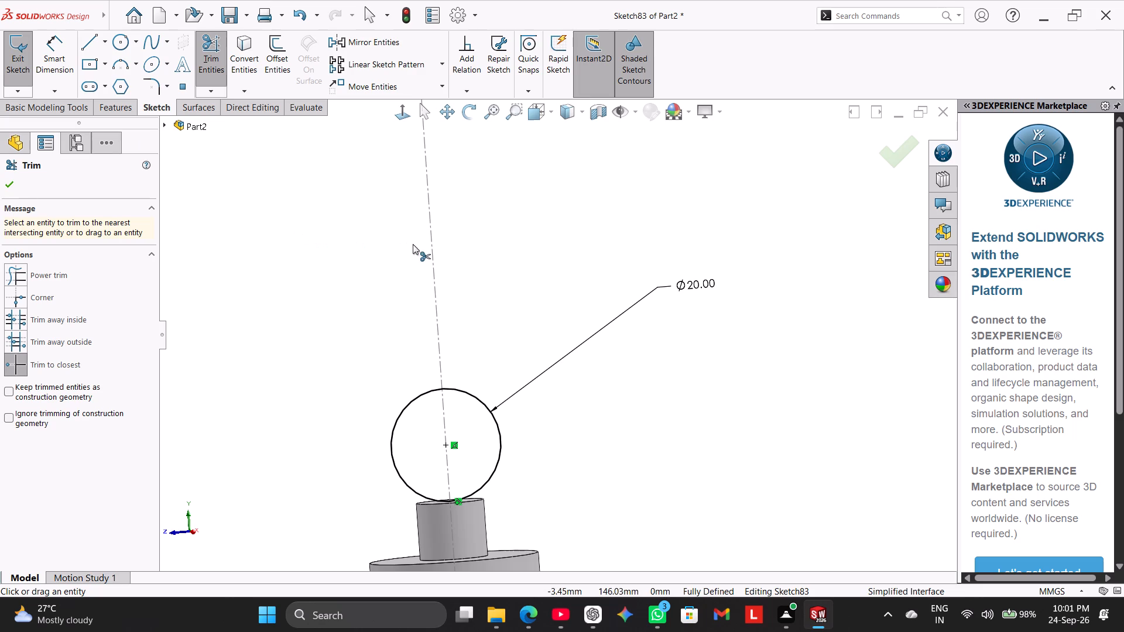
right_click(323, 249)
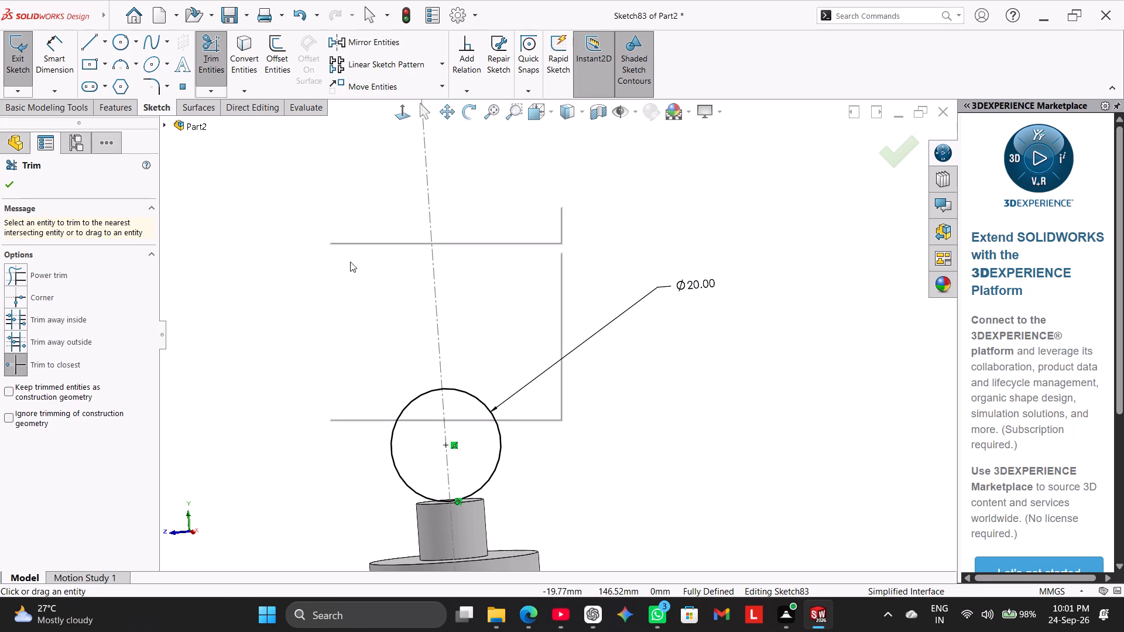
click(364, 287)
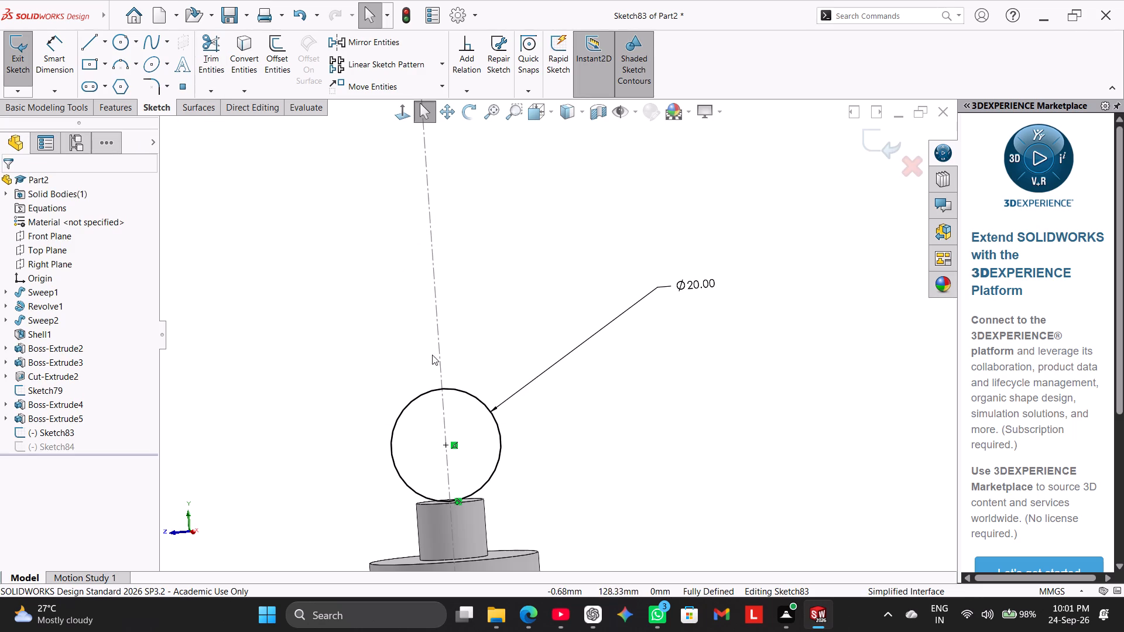
Draw a vertical solid line along the axis from the circle's lowest point to its highest point, splitting the circle in half.
click(405, 112)
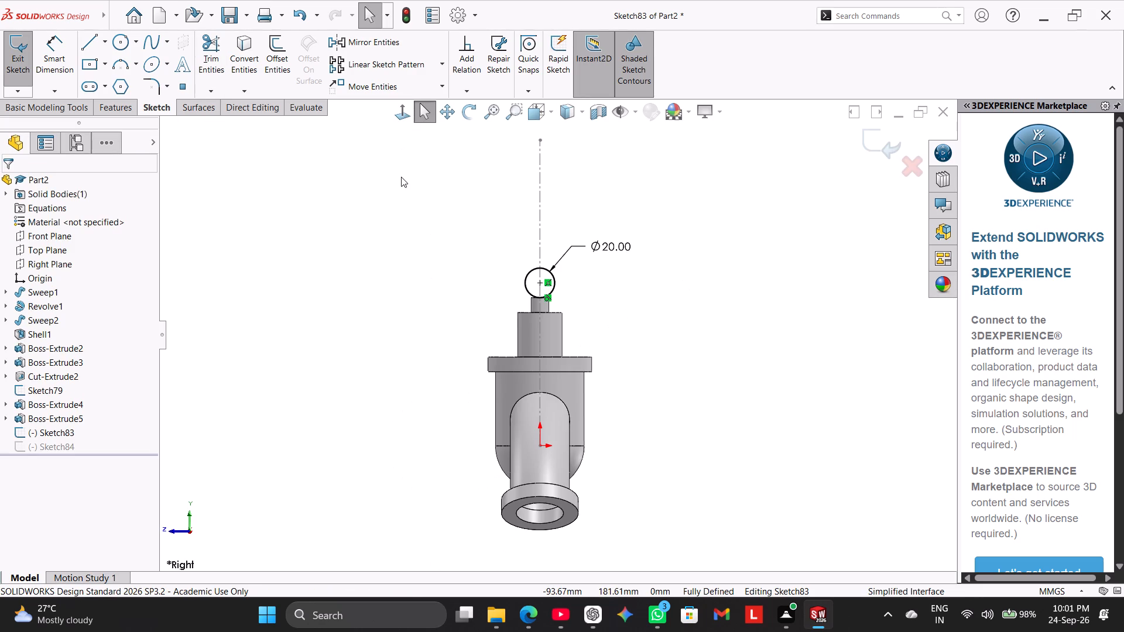
scroll(307, 145, down, 3)
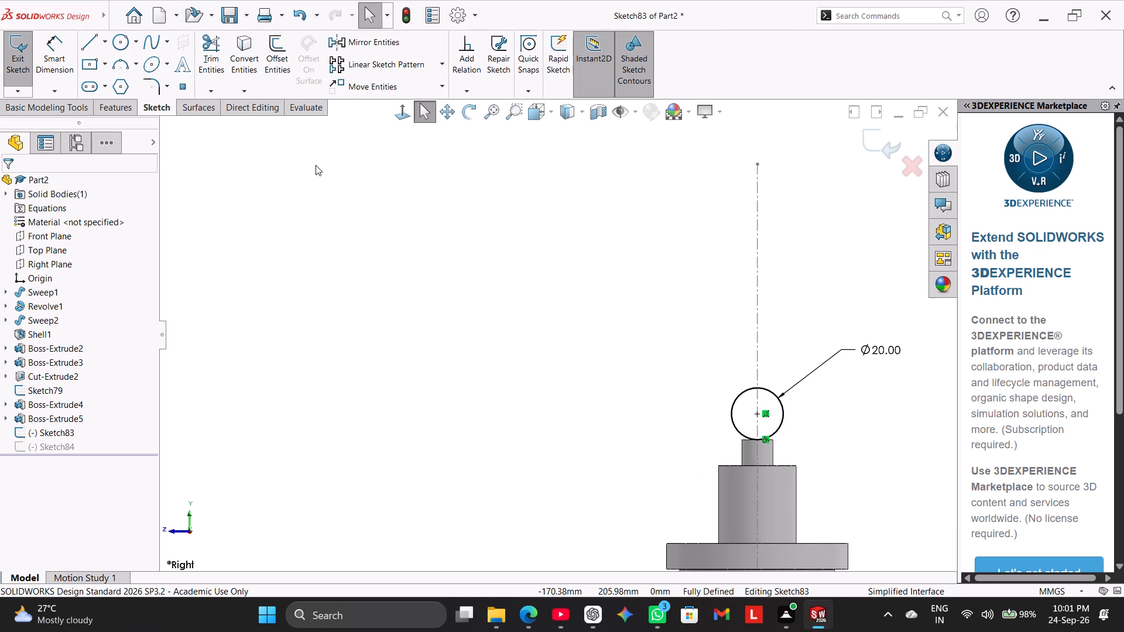
click(107, 43)
click(117, 71)
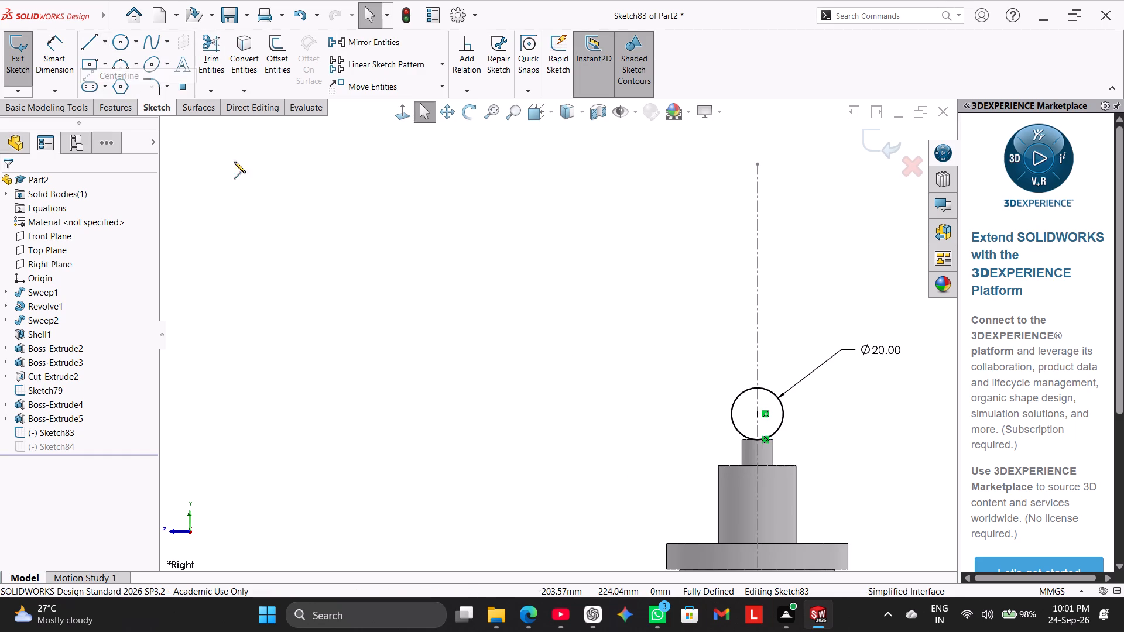
click(107, 37)
click(103, 59)
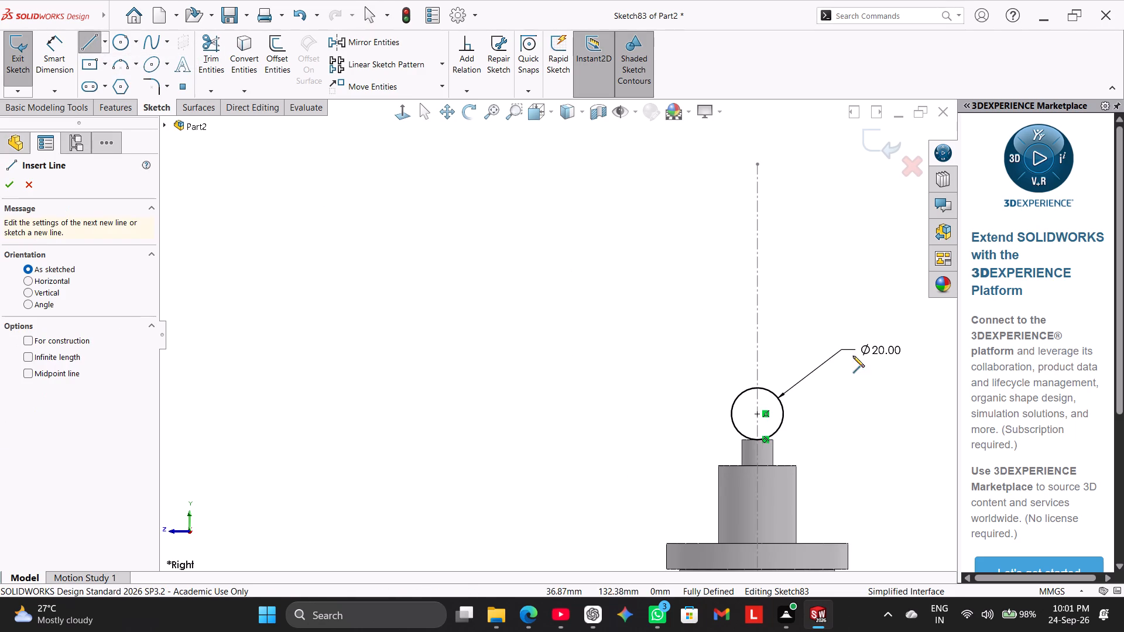
scroll(853, 356, down, 2)
scroll(688, 406, up, 3)
scroll(683, 397, down, 9)
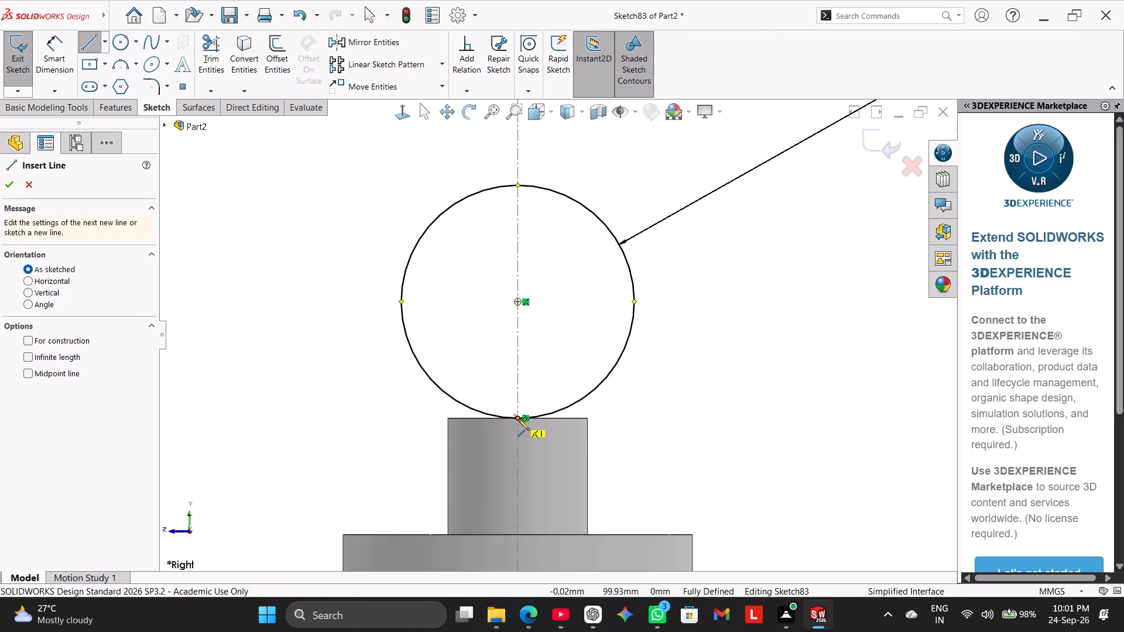
click(518, 419)
click(518, 184)
right_click(474, 173)
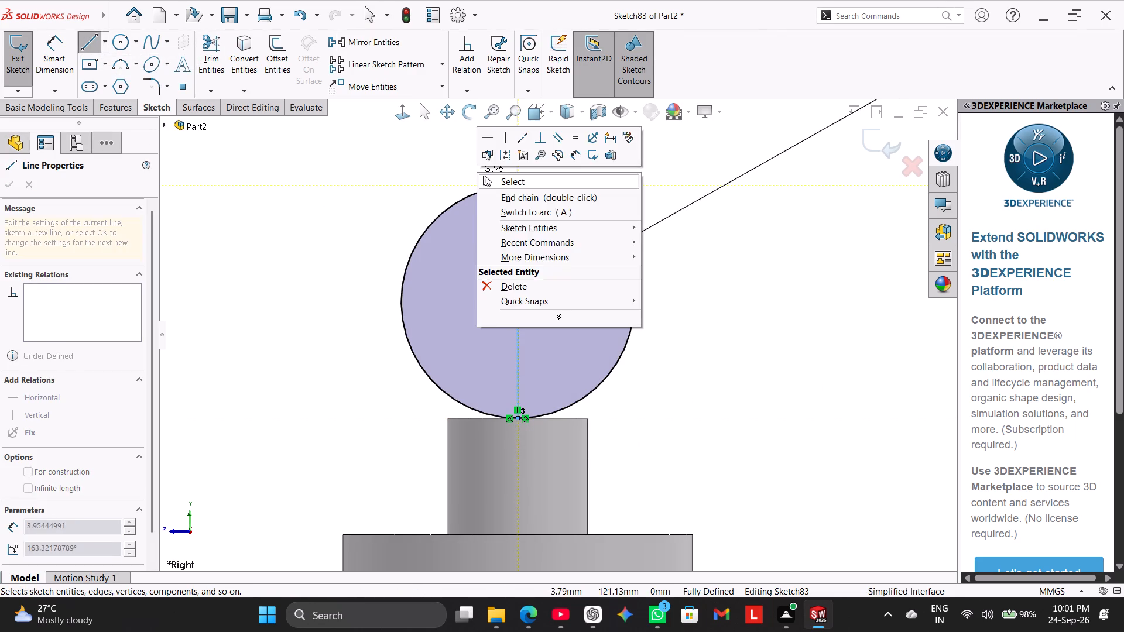
click(492, 177)
Trim away the left half of the circle to leave a closed semicircular profile against the vertical line.
click(207, 46)
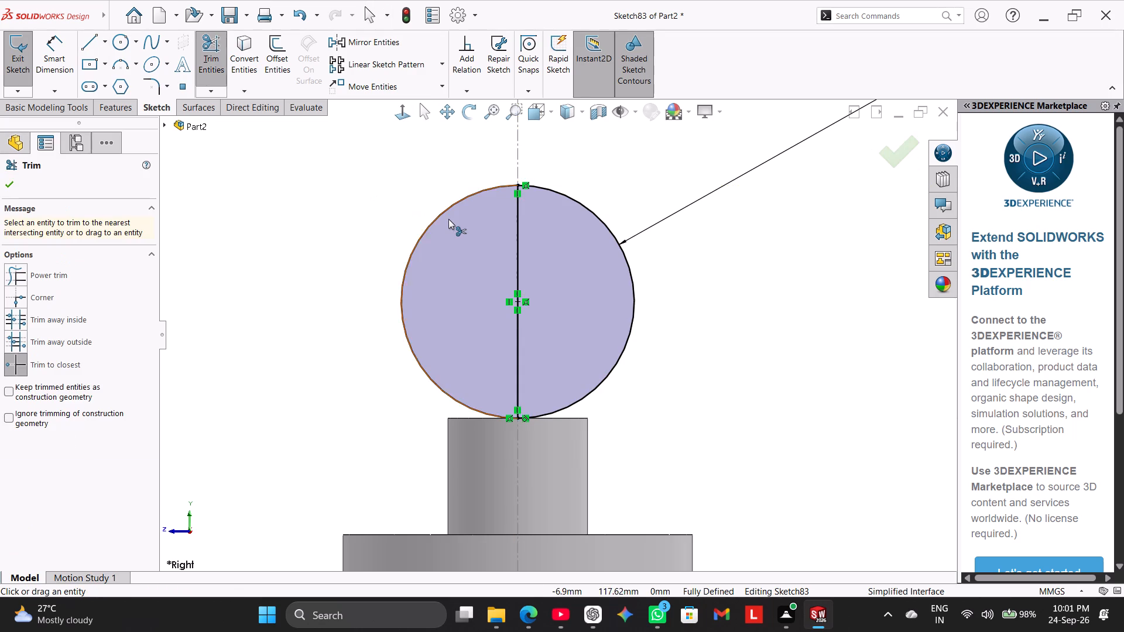
click(444, 215)
right_click(392, 207)
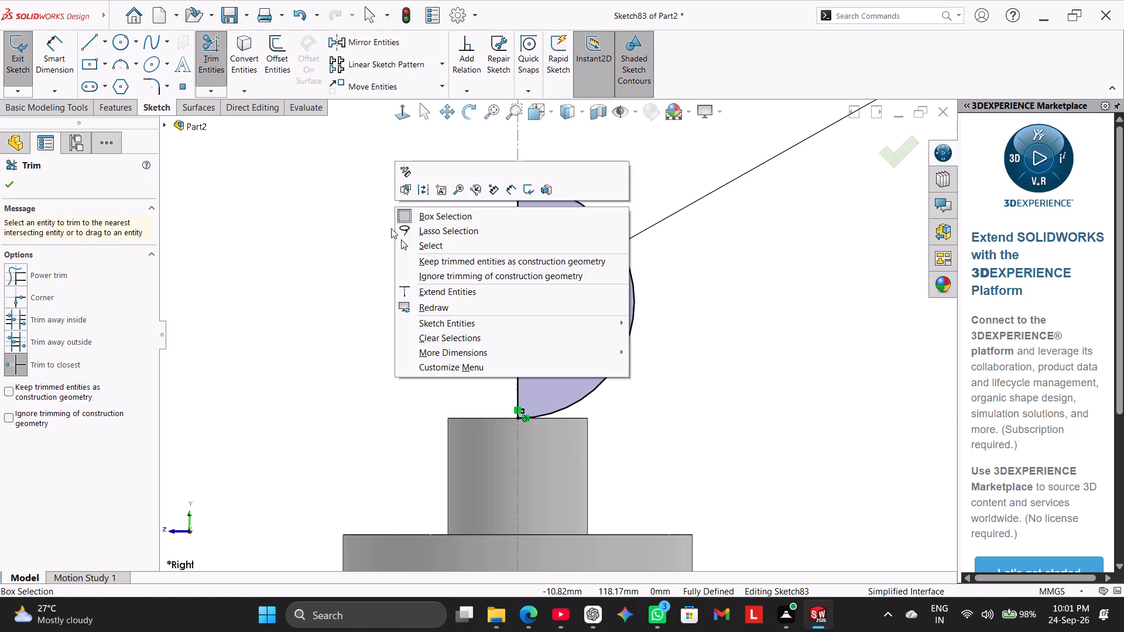
click(413, 241)
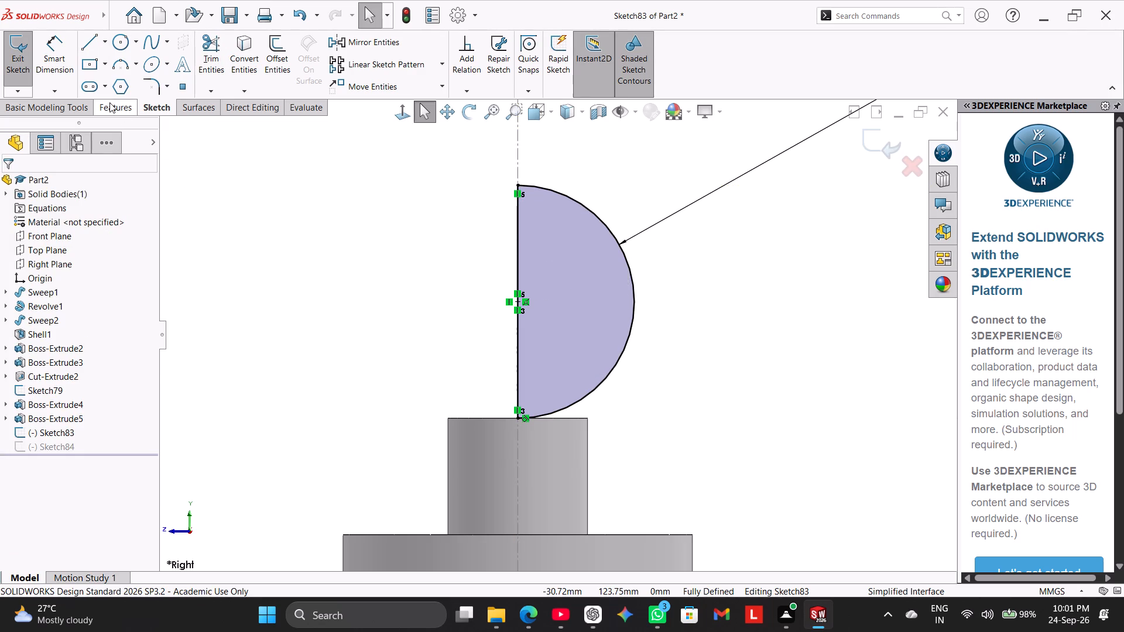
Revolve the semicircular profile 360 degrees about its vertical straight line to form a ball on top of the stem.
click(112, 102)
click(73, 68)
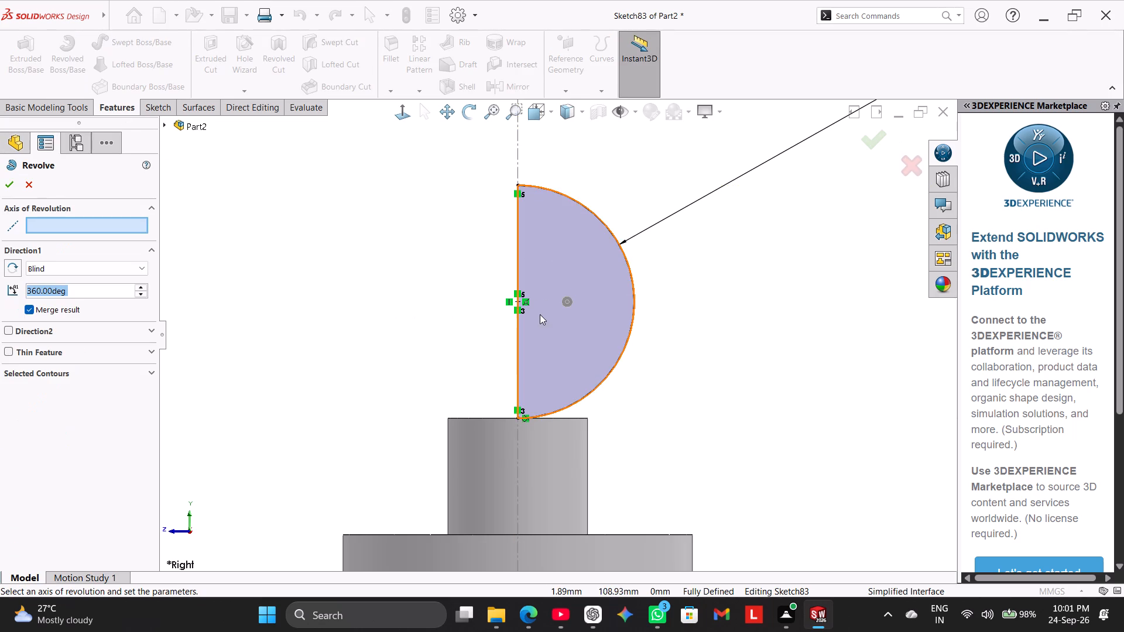
middle_drag(359, 277, 358, 321)
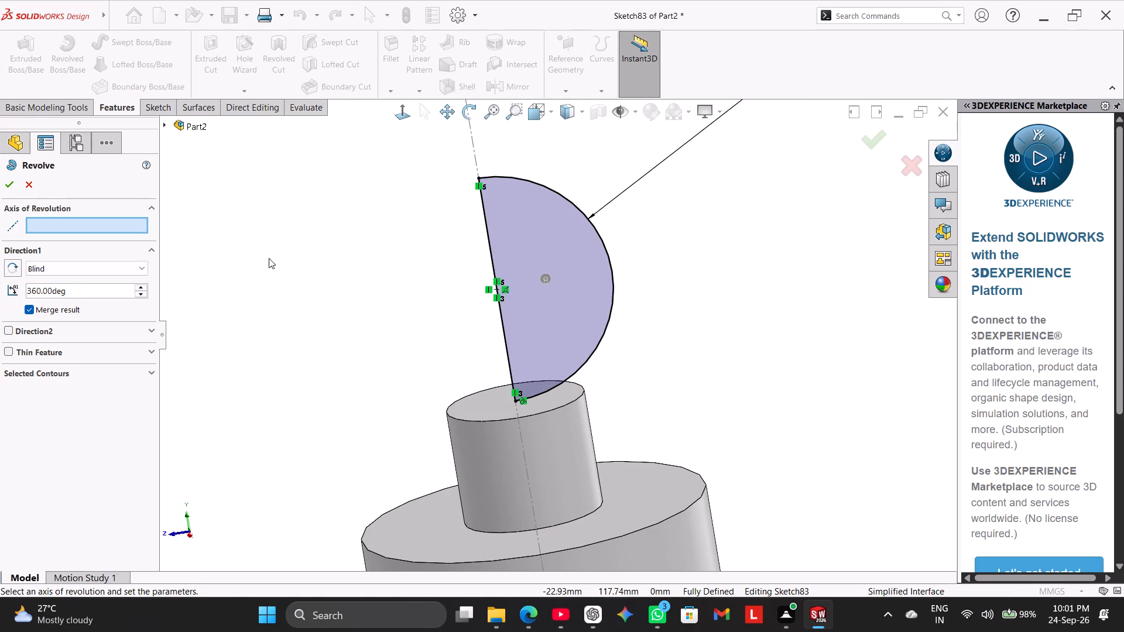
click(487, 235)
middle_drag(367, 255, 413, 289)
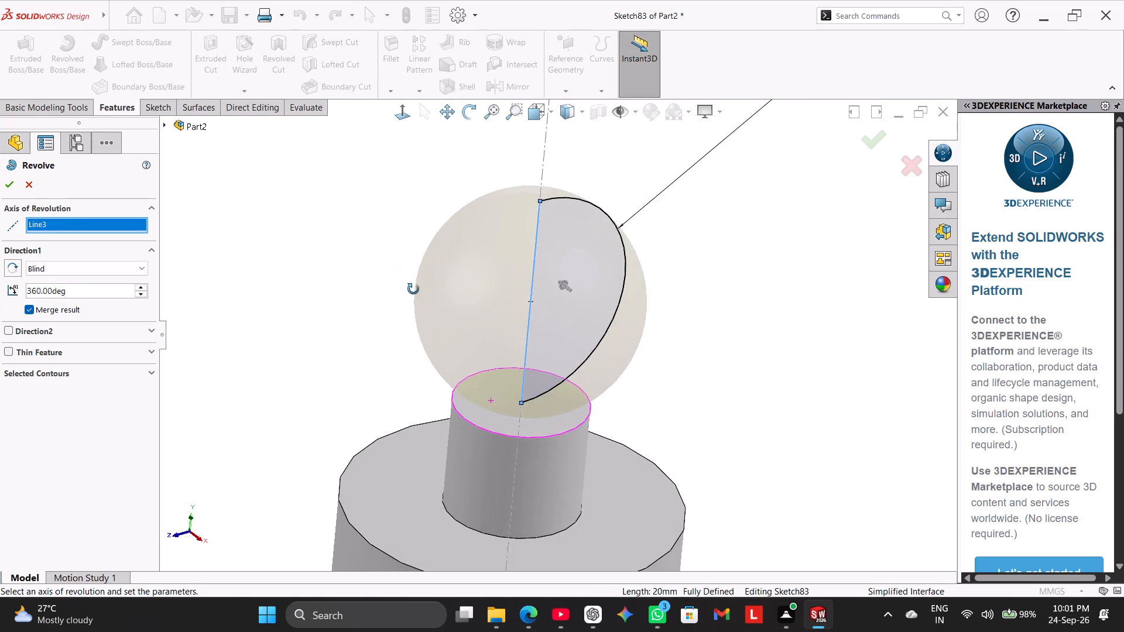
middle_drag(413, 289, 405, 289)
click(11, 184)
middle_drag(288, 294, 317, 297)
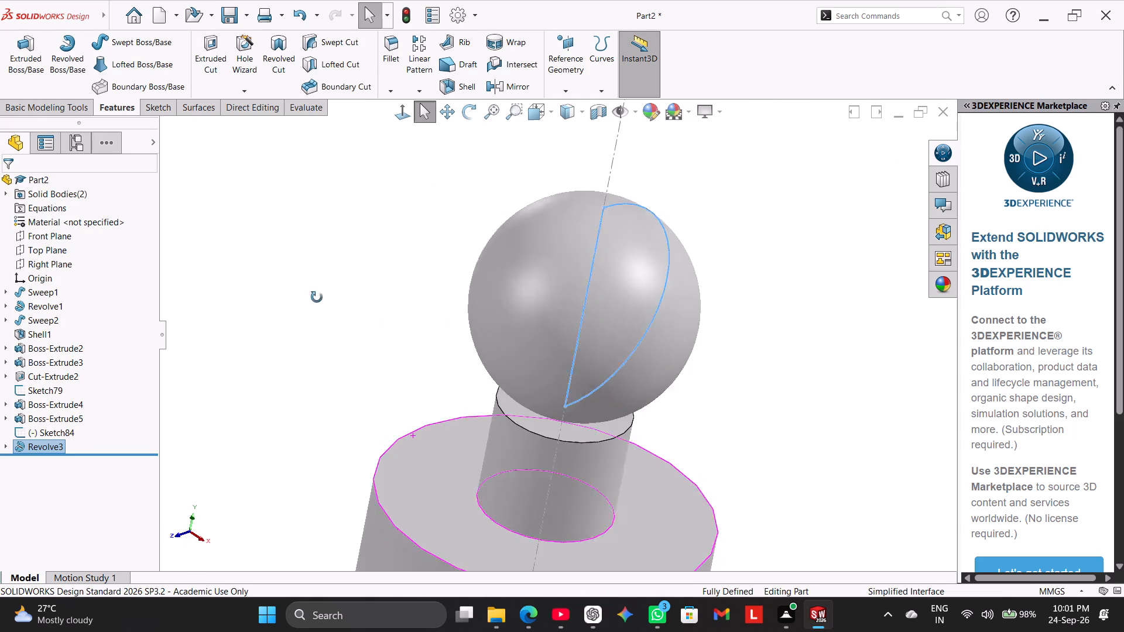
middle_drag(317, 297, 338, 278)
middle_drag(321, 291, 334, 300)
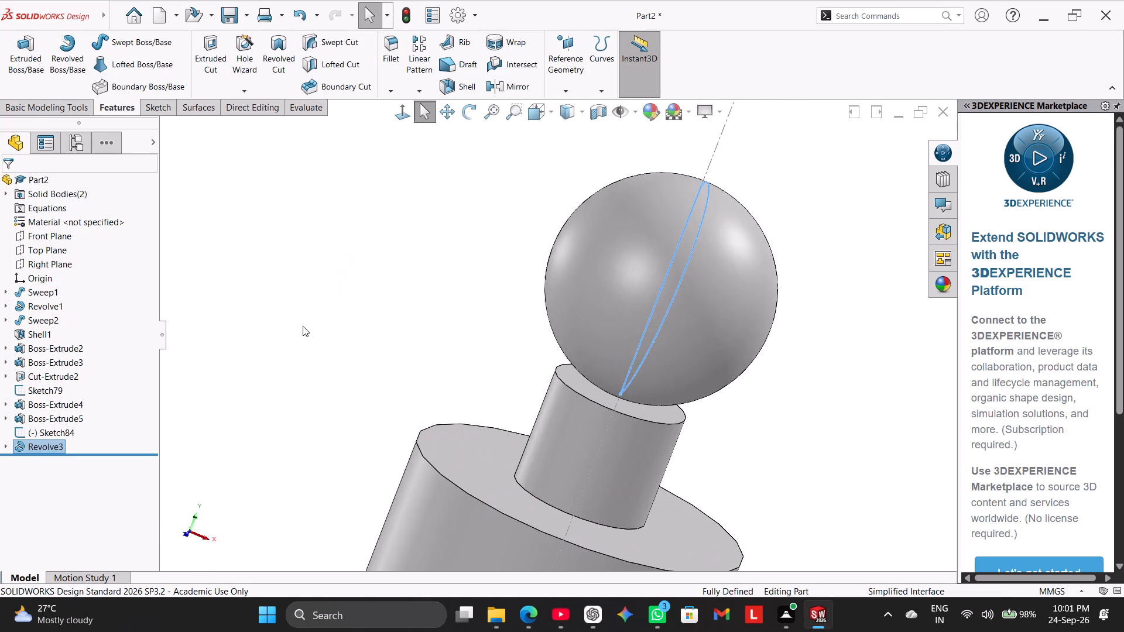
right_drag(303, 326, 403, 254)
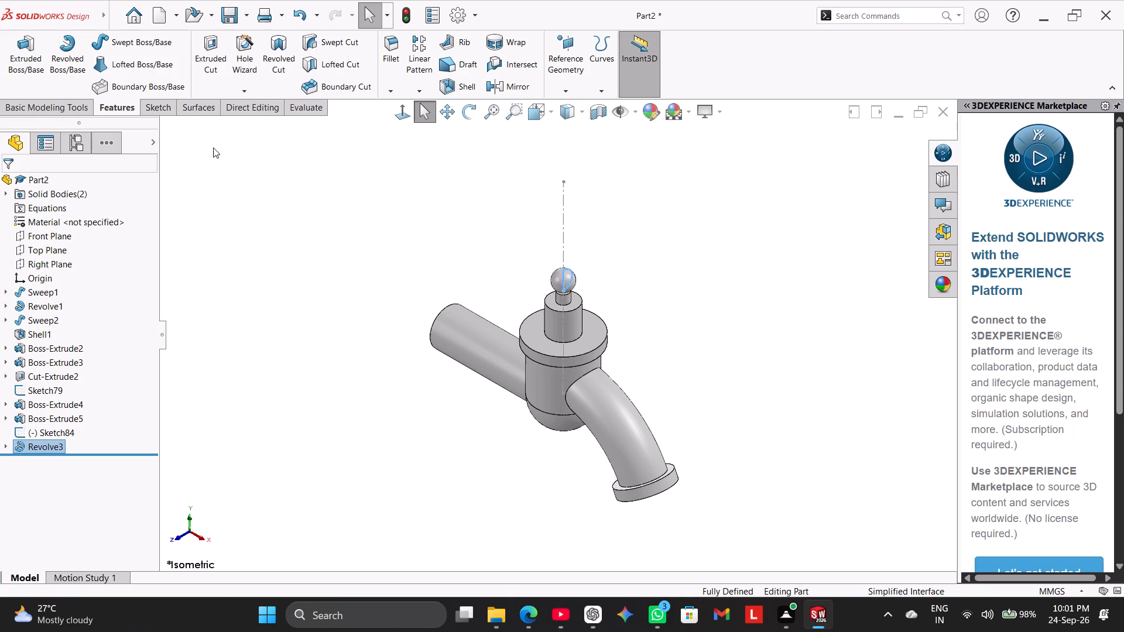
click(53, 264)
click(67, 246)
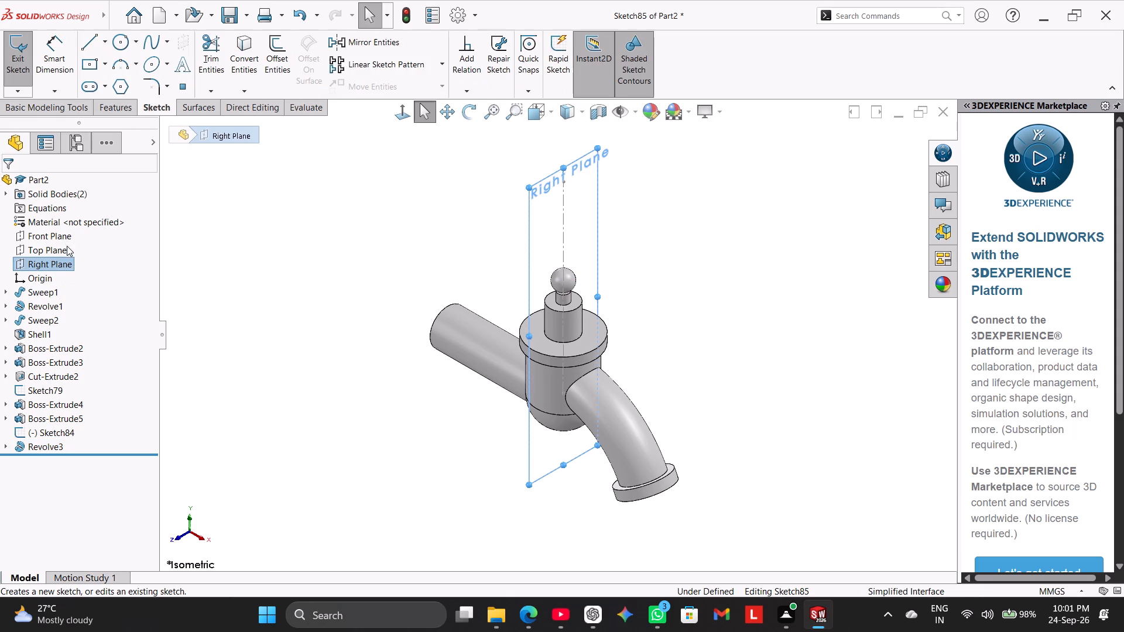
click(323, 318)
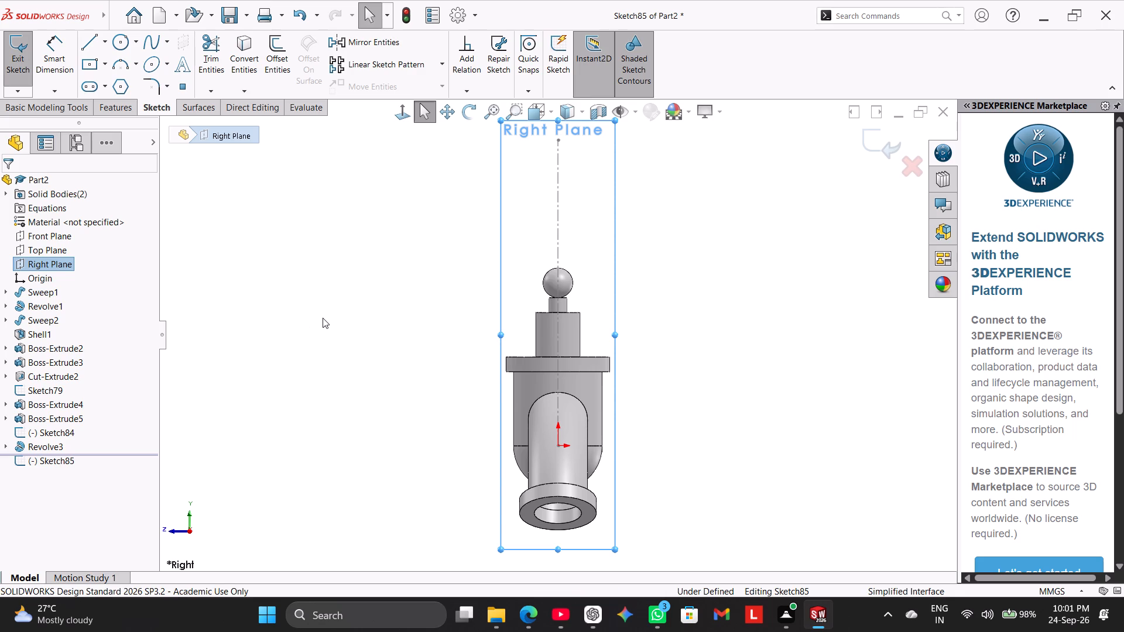
Start a new sketch on the Front Plane, viewed face-on.
click(50, 239)
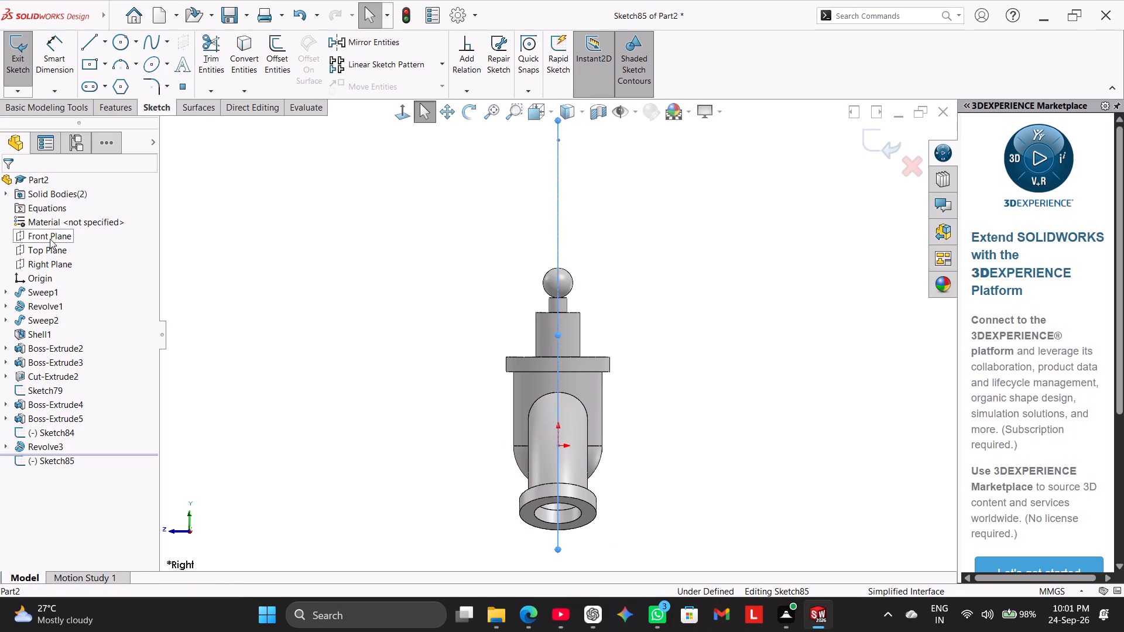
click(66, 224)
click(66, 231)
click(78, 218)
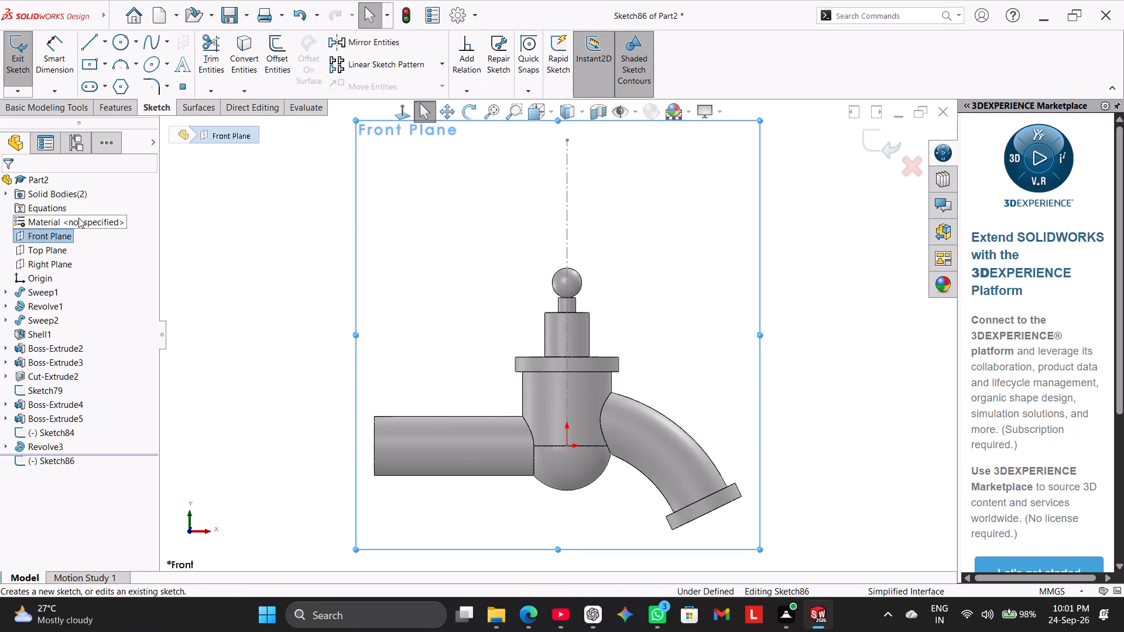
click(675, 263)
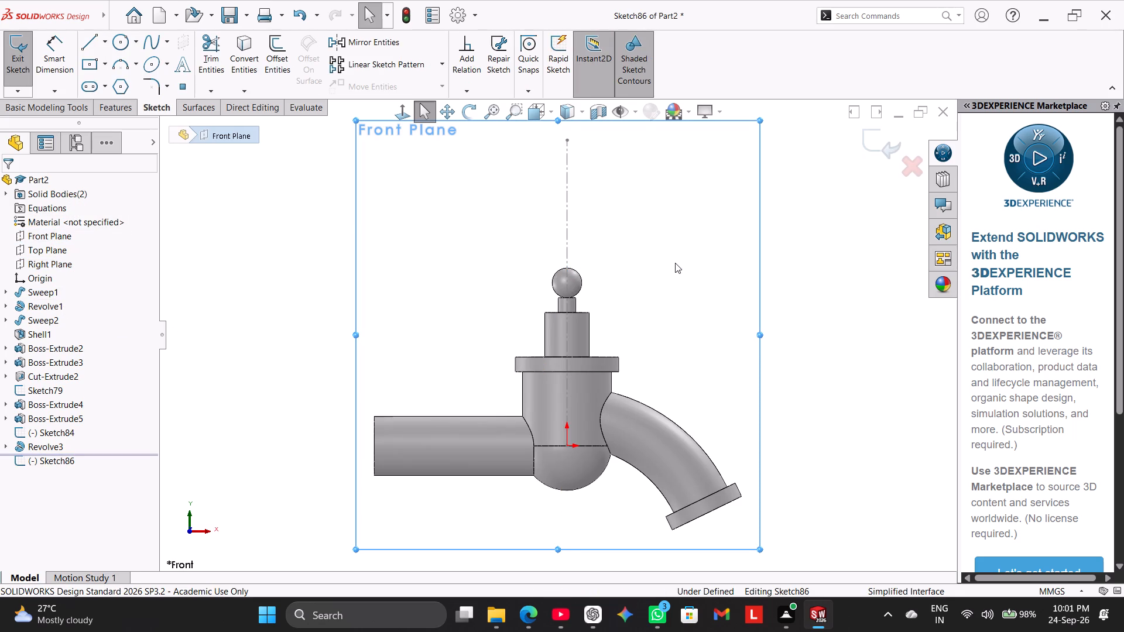
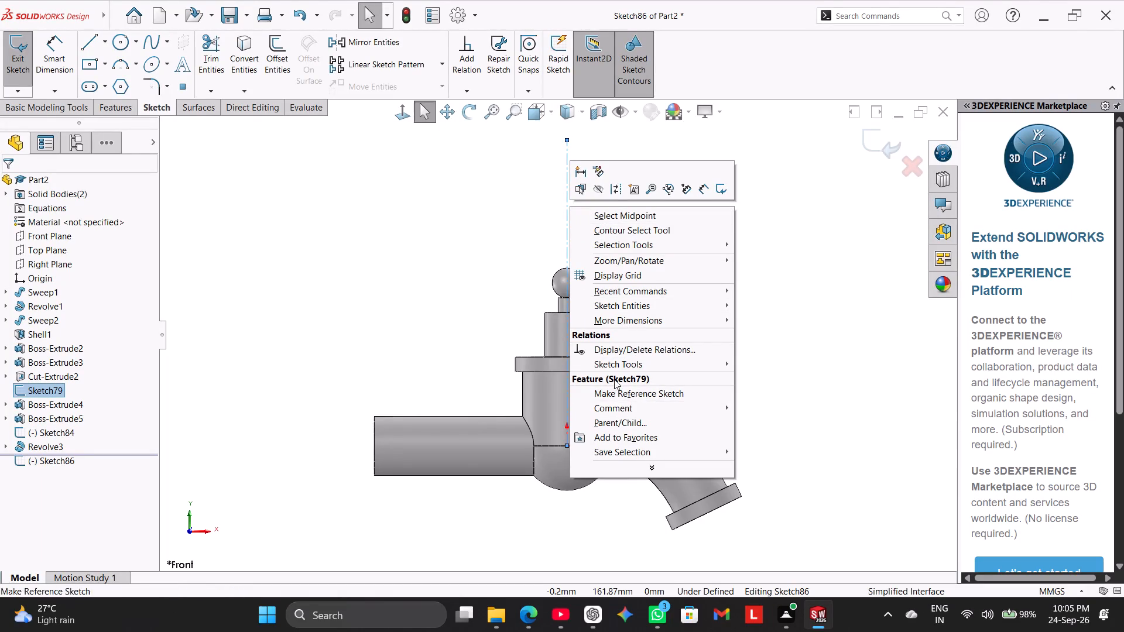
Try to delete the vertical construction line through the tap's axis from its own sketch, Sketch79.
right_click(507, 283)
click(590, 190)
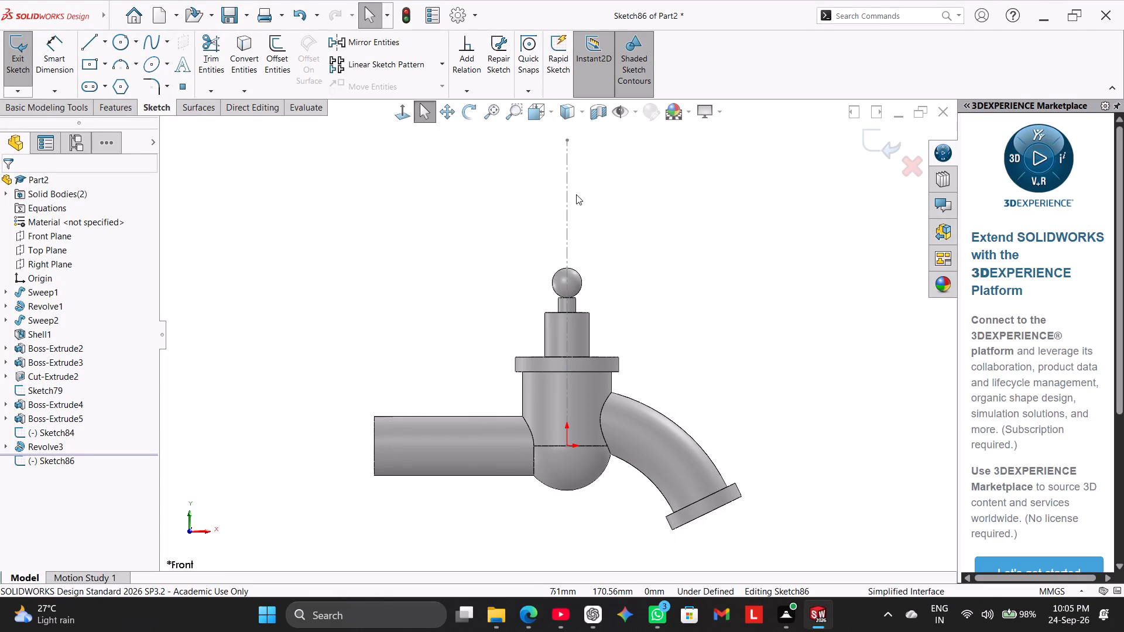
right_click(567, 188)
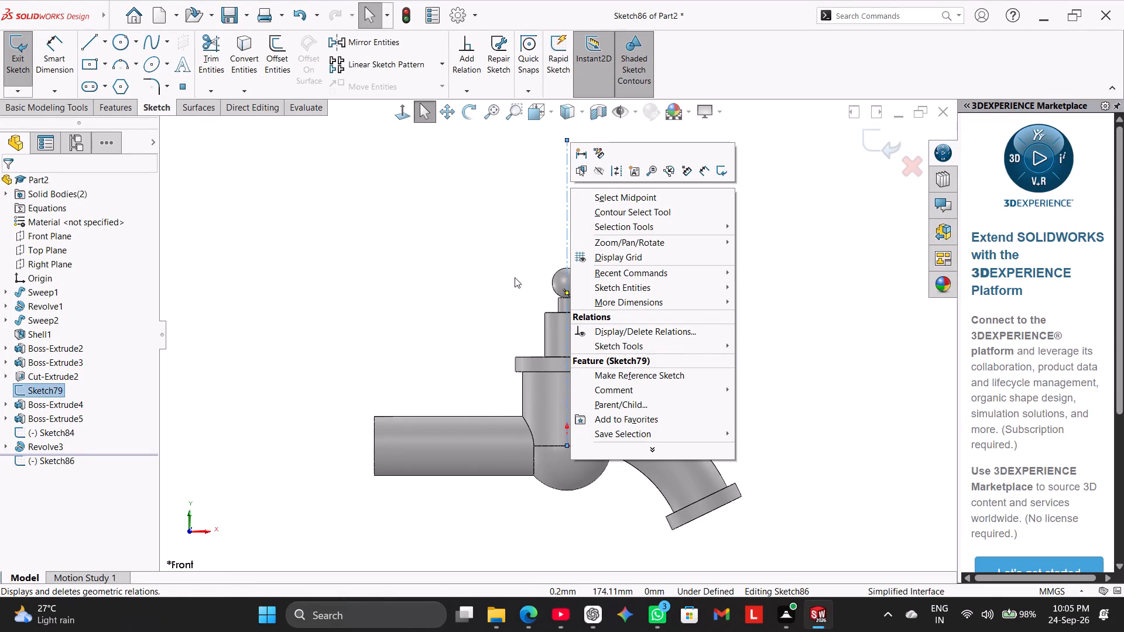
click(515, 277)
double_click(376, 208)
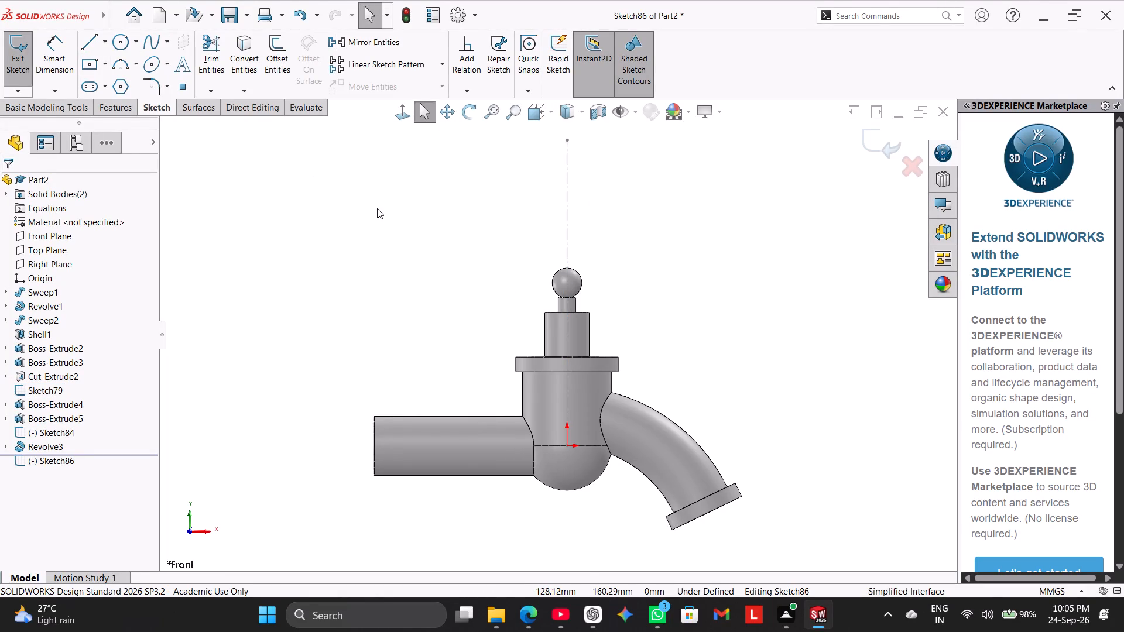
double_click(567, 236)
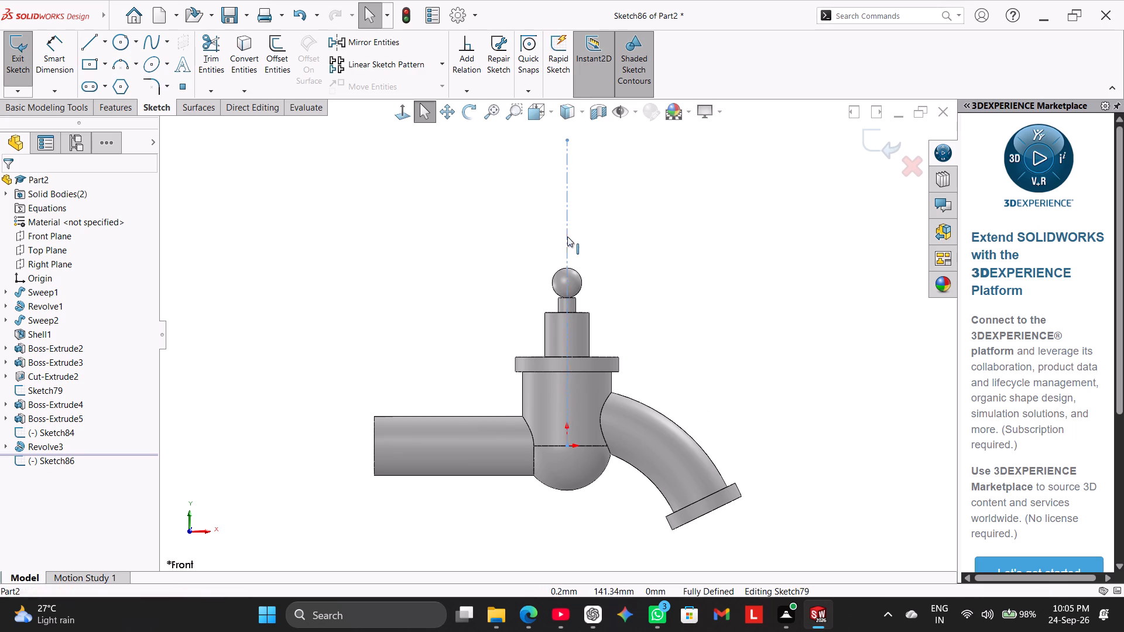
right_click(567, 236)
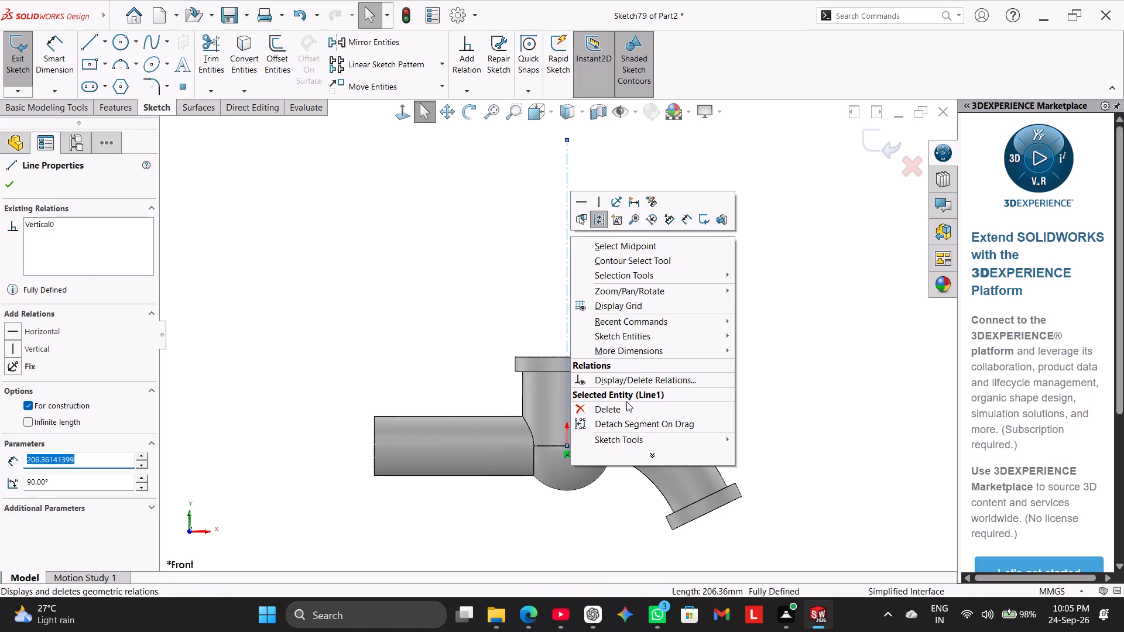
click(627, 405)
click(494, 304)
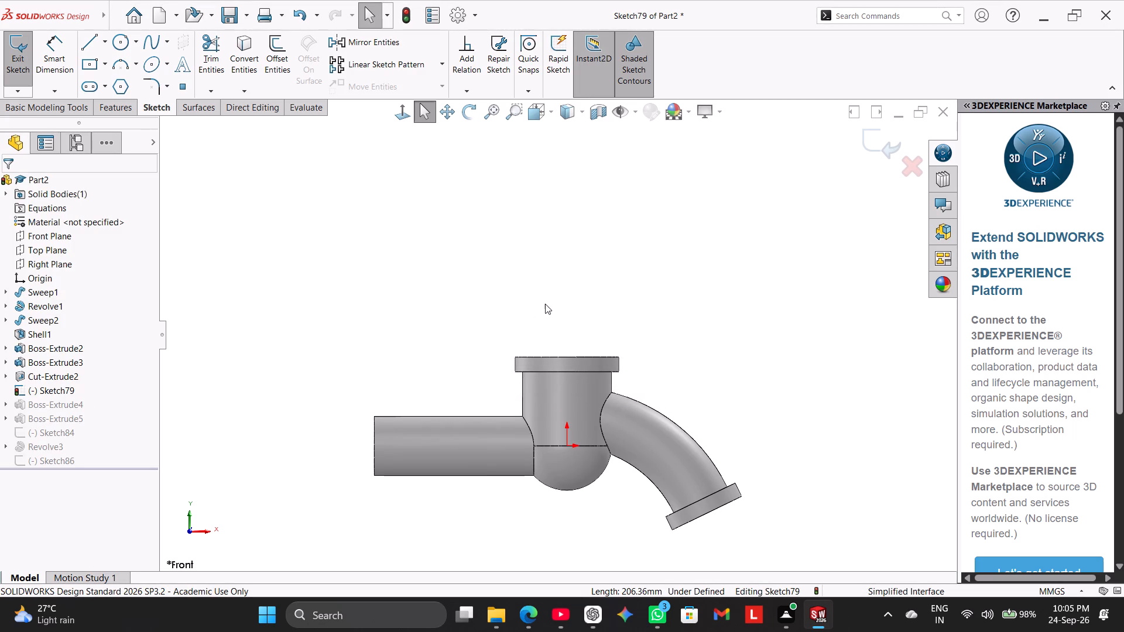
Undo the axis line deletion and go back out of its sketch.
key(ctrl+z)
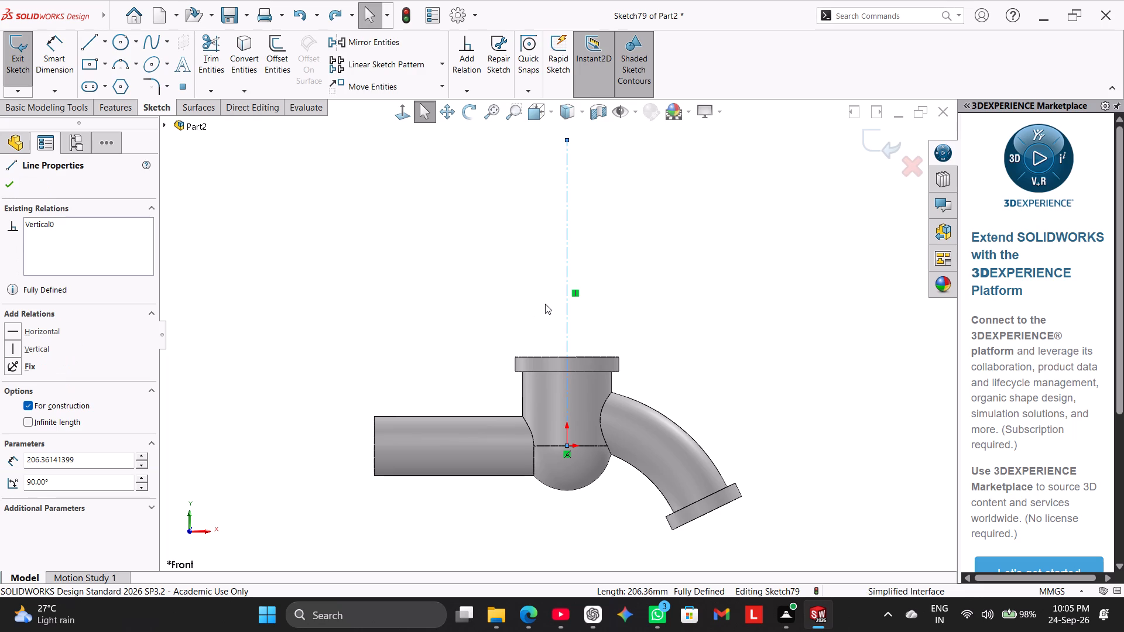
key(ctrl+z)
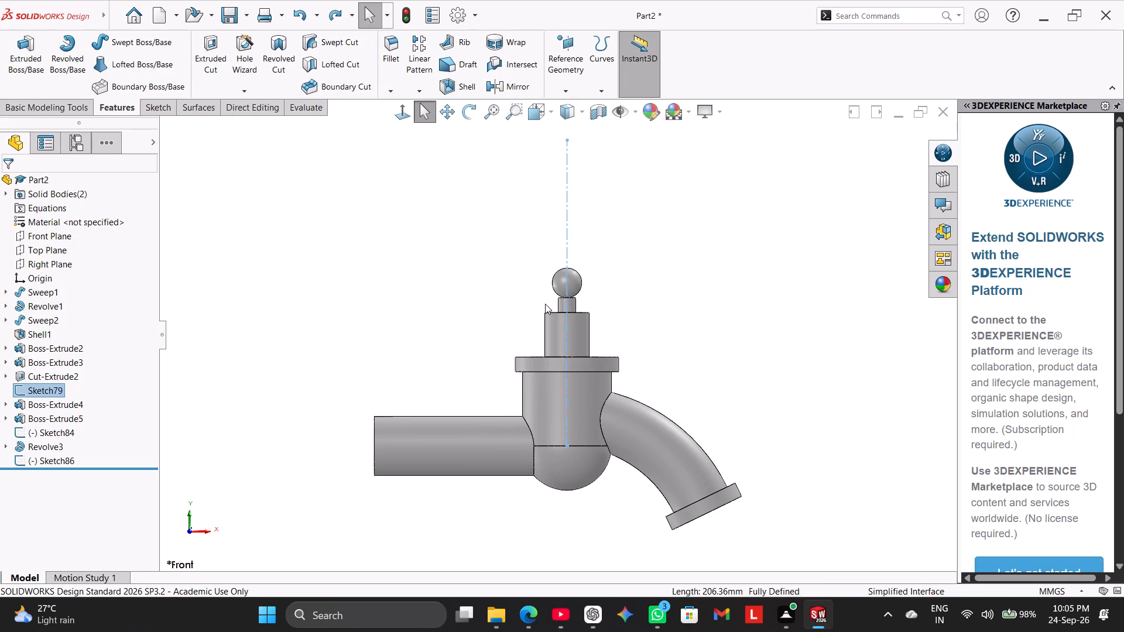
Hide Sketch79, which holds the vertical construction axis line.
middle_drag(432, 298, 446, 329)
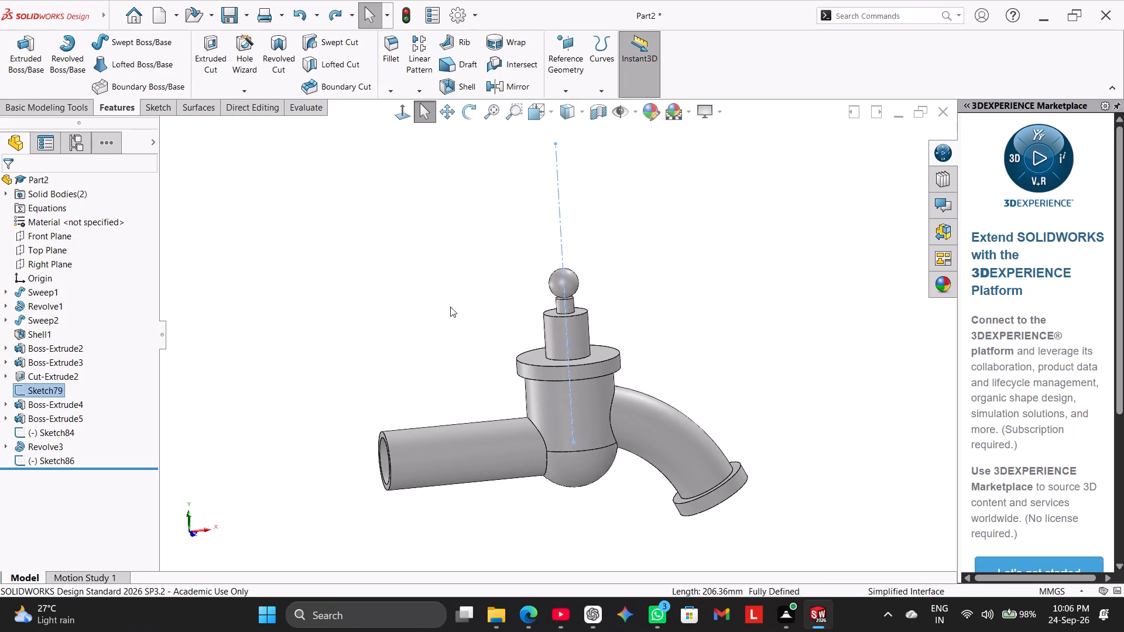
right_drag(384, 308, 479, 242)
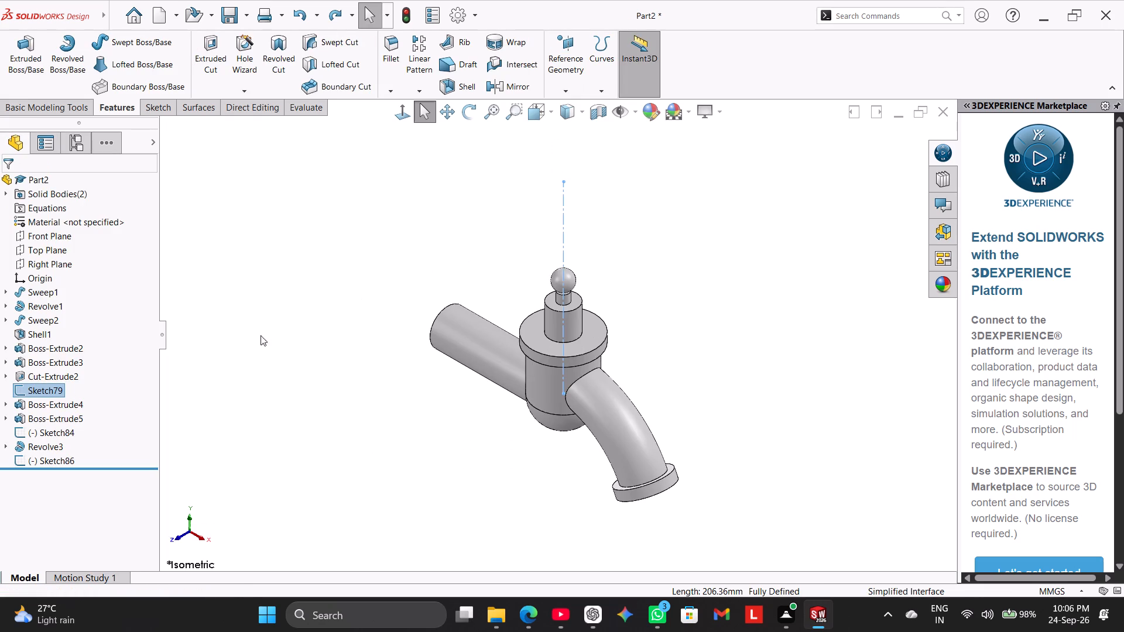
right_click(53, 387)
click(71, 362)
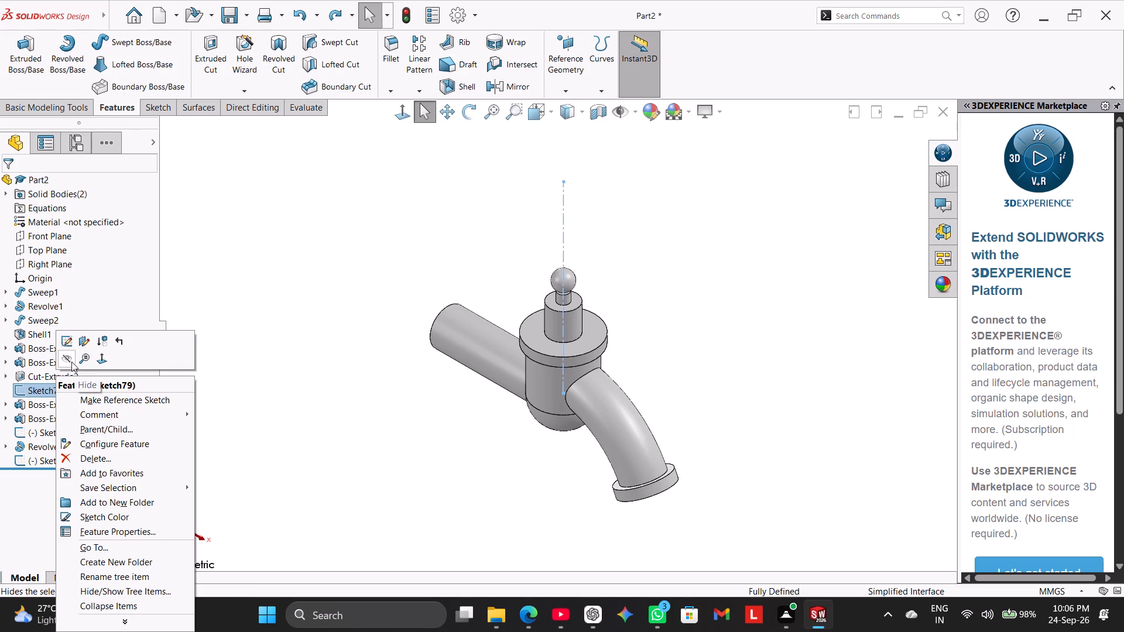
click(227, 308)
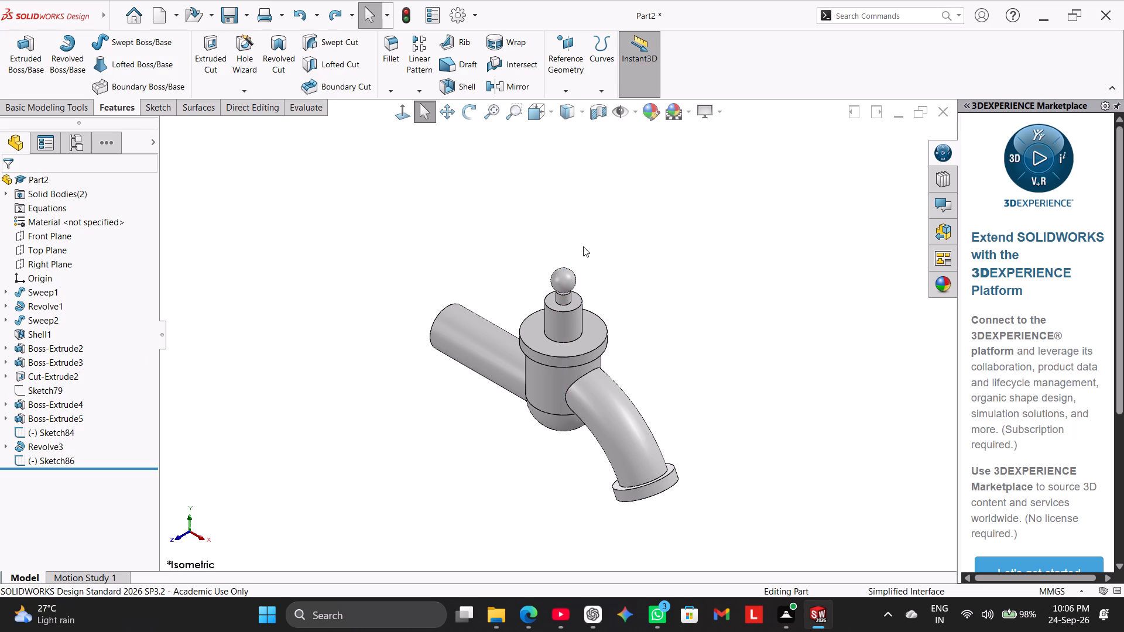
Delete the revolved ball feature on top of the stem.
middle_drag(605, 259, 620, 233)
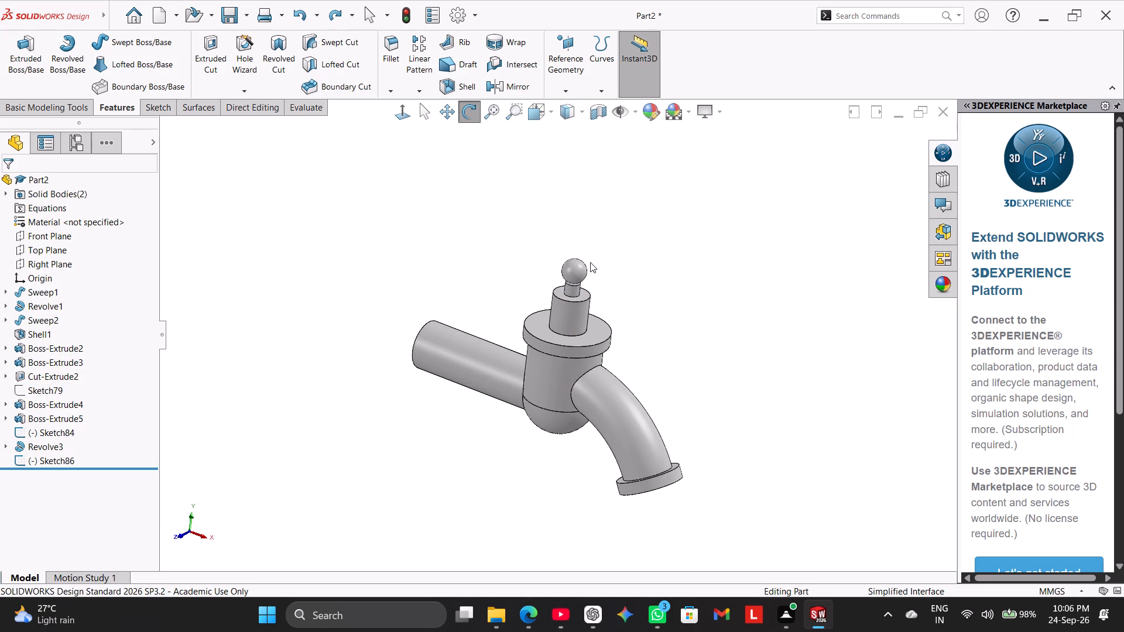
right_click(582, 267)
click(620, 437)
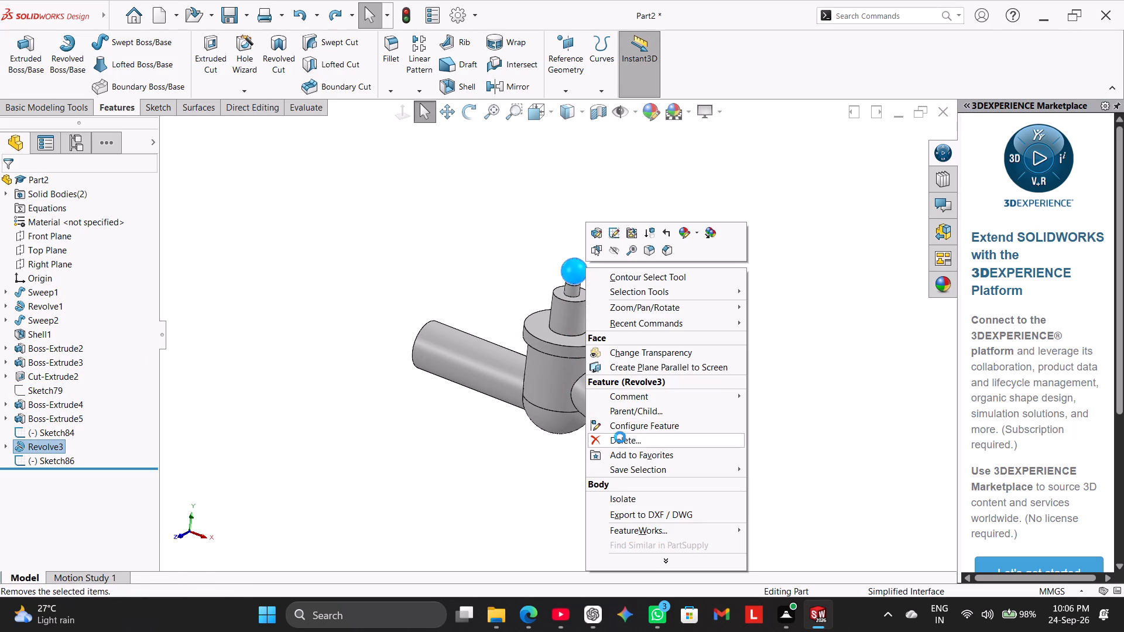
click(646, 219)
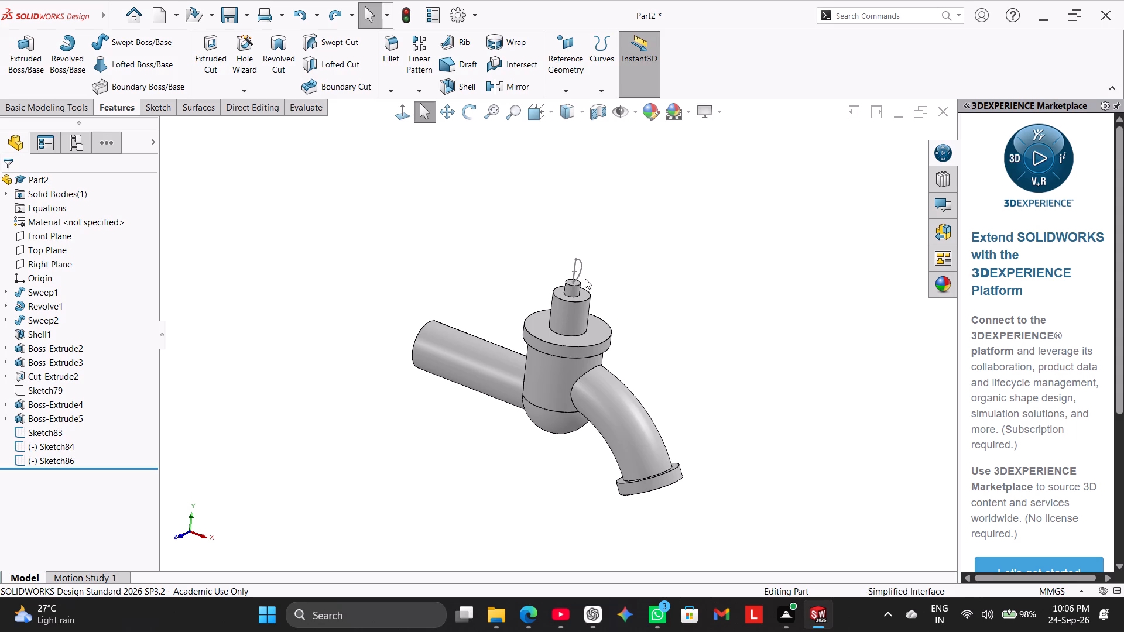
Delete the small stem extrusion on the upper cylinder, and its leftover circle sketch.
right_click(577, 288)
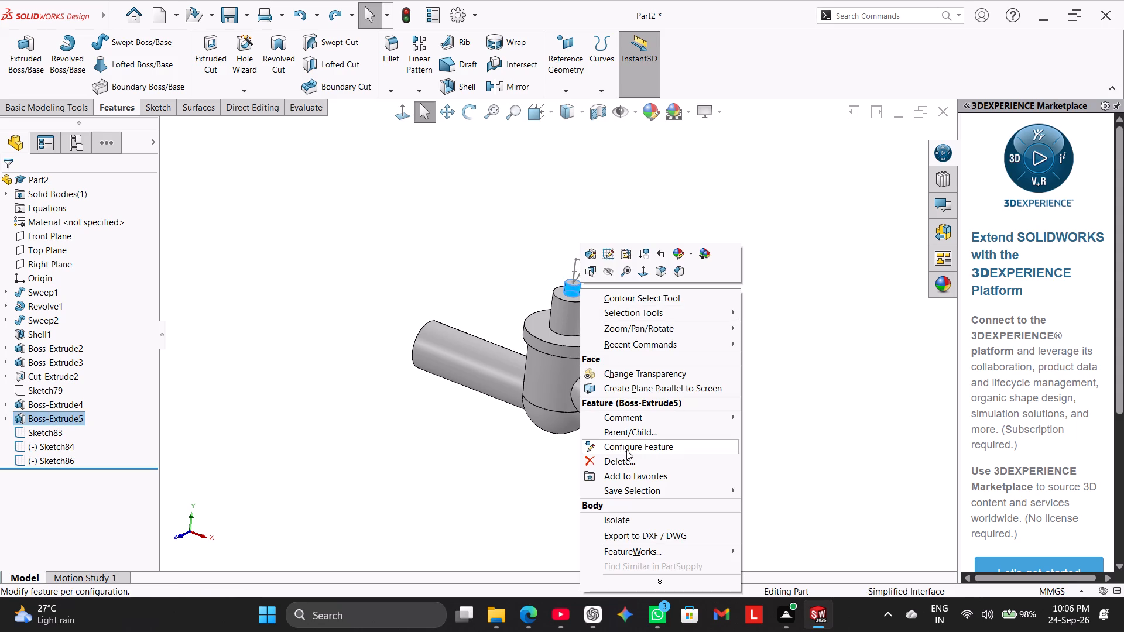
click(630, 456)
click(654, 228)
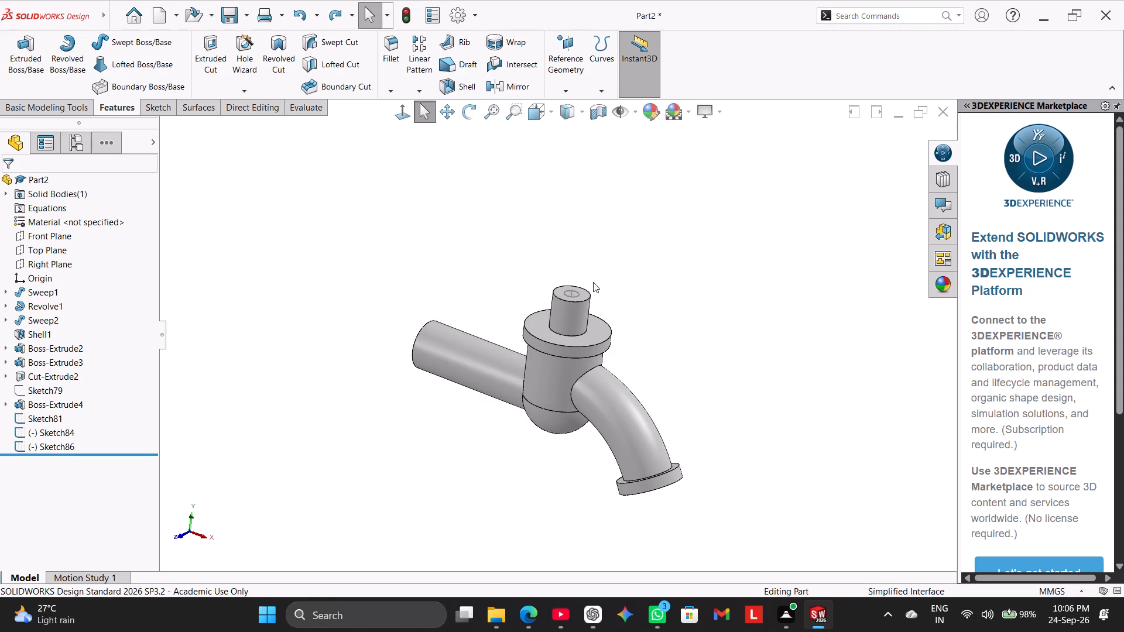
right_click(580, 294)
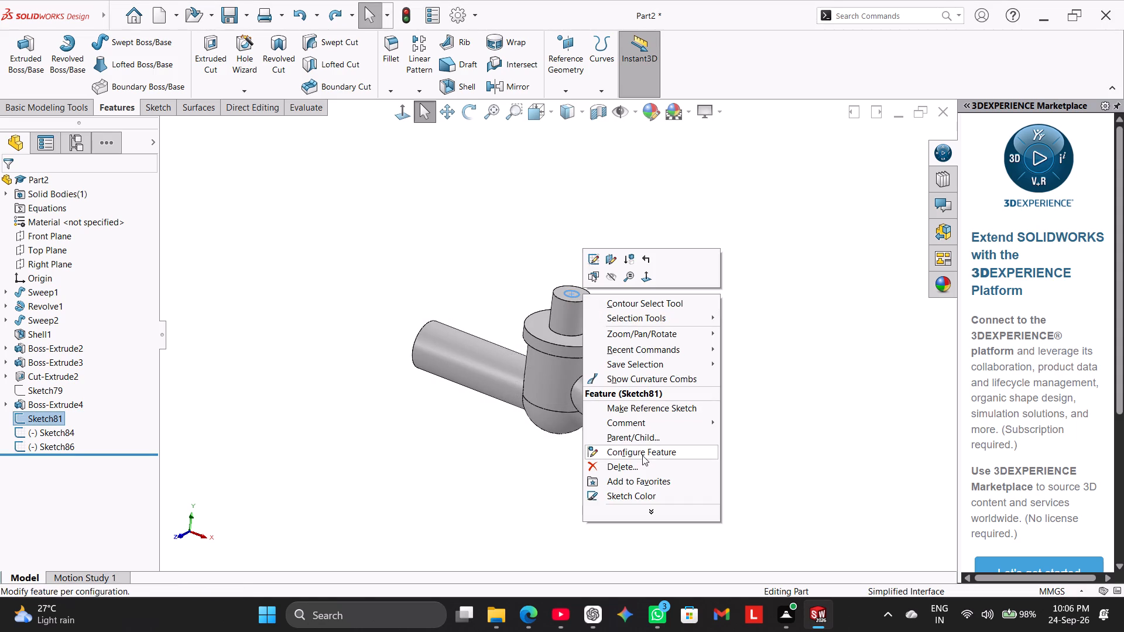
click(643, 465)
click(650, 219)
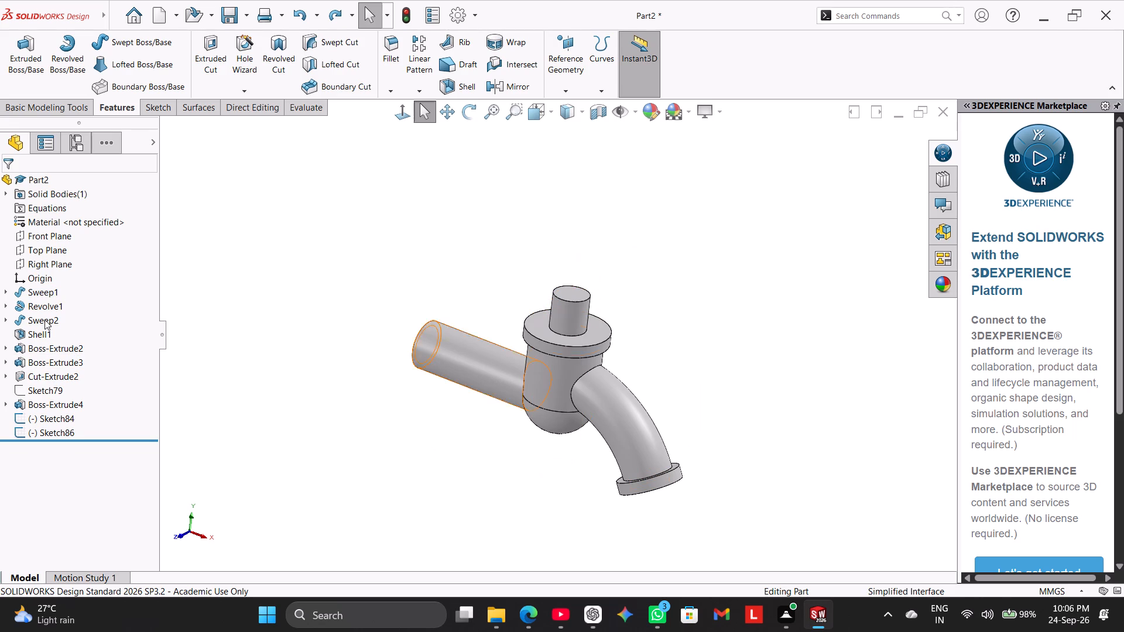
Start a new sketch on the Front Plane.
click(44, 231)
click(61, 217)
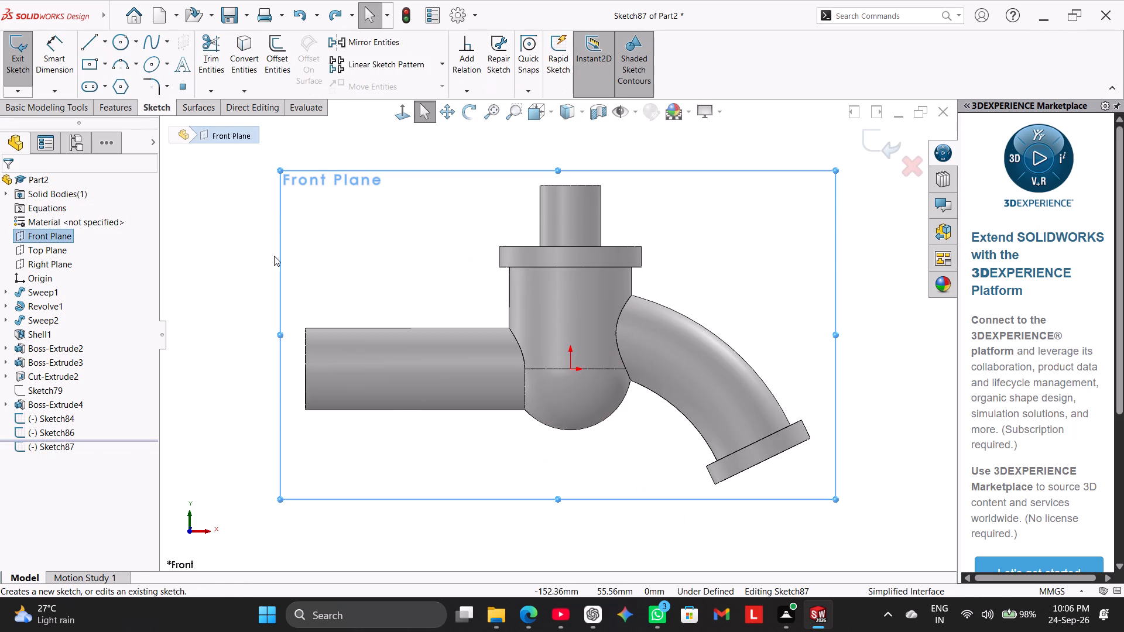
click(354, 248)
Sketch a closed round-topped half profile on the upper cylinder's top edge: axis line about 34 mm, arc radius about 11.5 mm, side about 20 mm.
scroll(501, 225, up, 1)
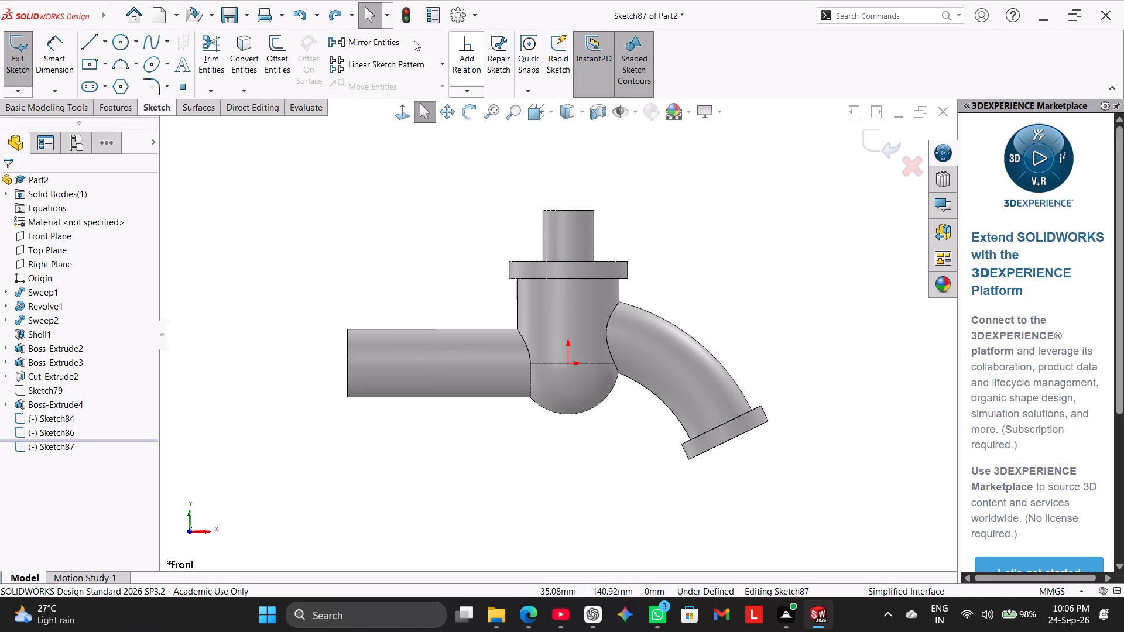
click(102, 41)
click(97, 43)
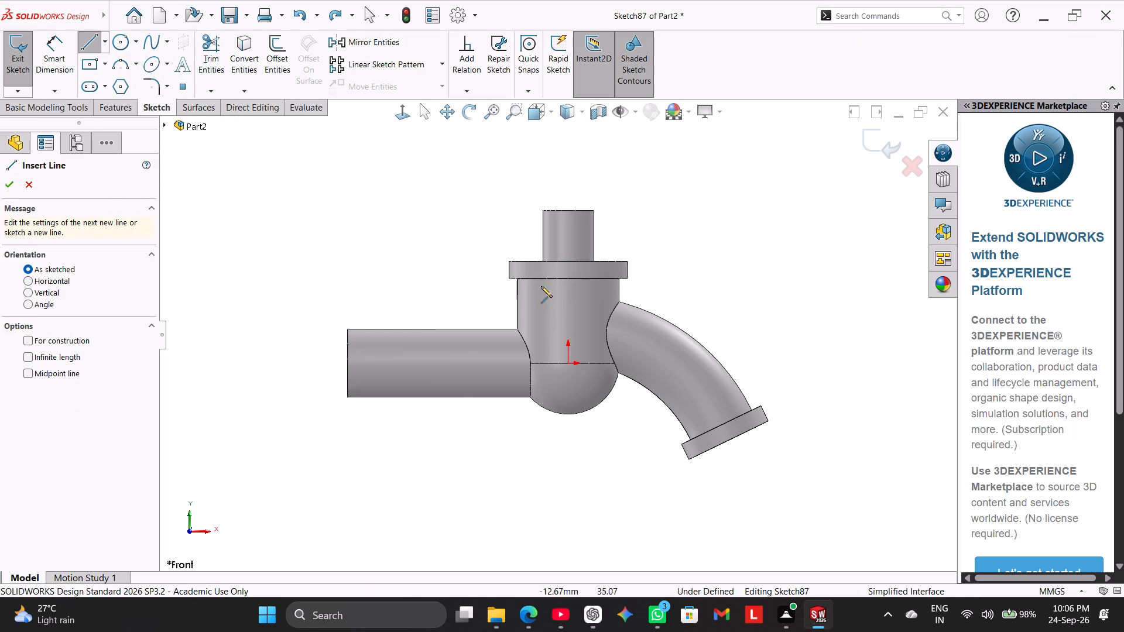
scroll(576, 193, down, 4)
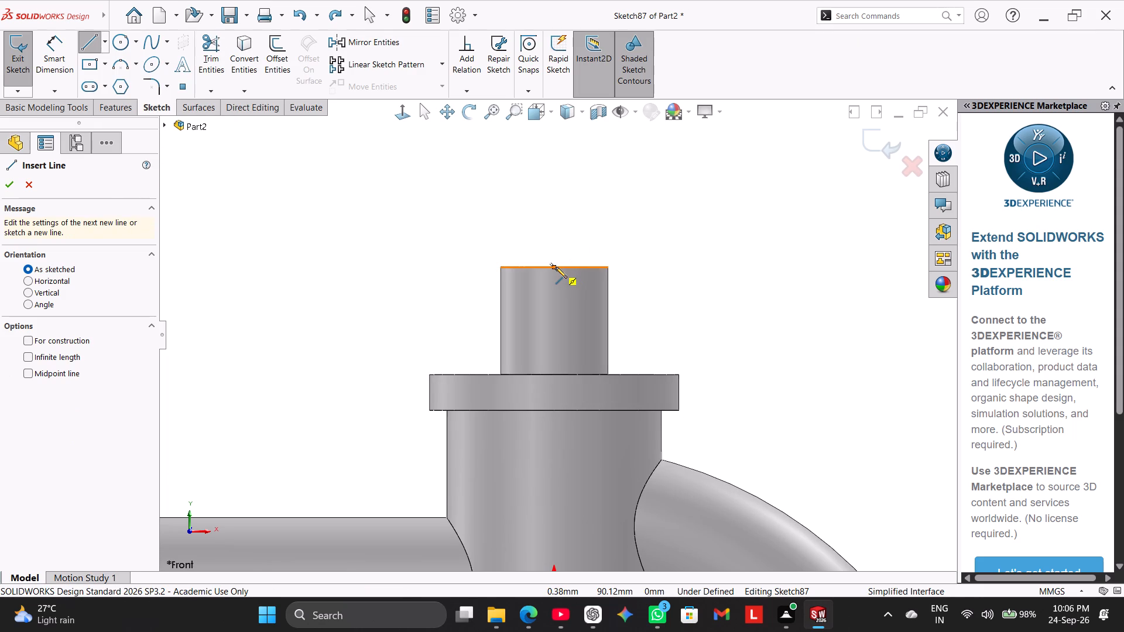
click(554, 267)
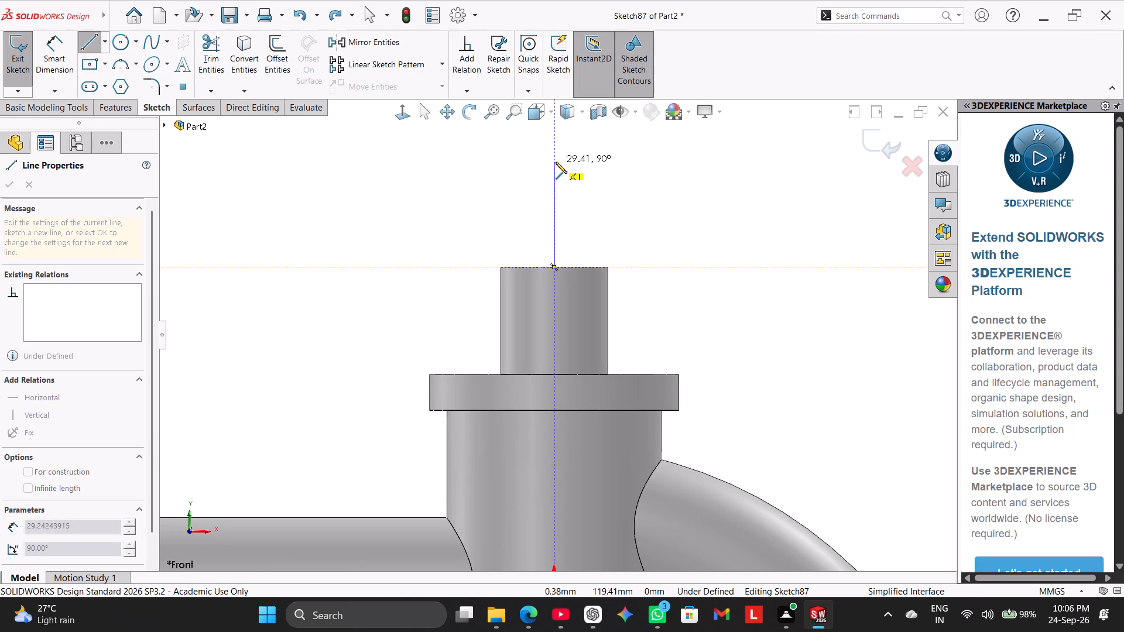
click(557, 145)
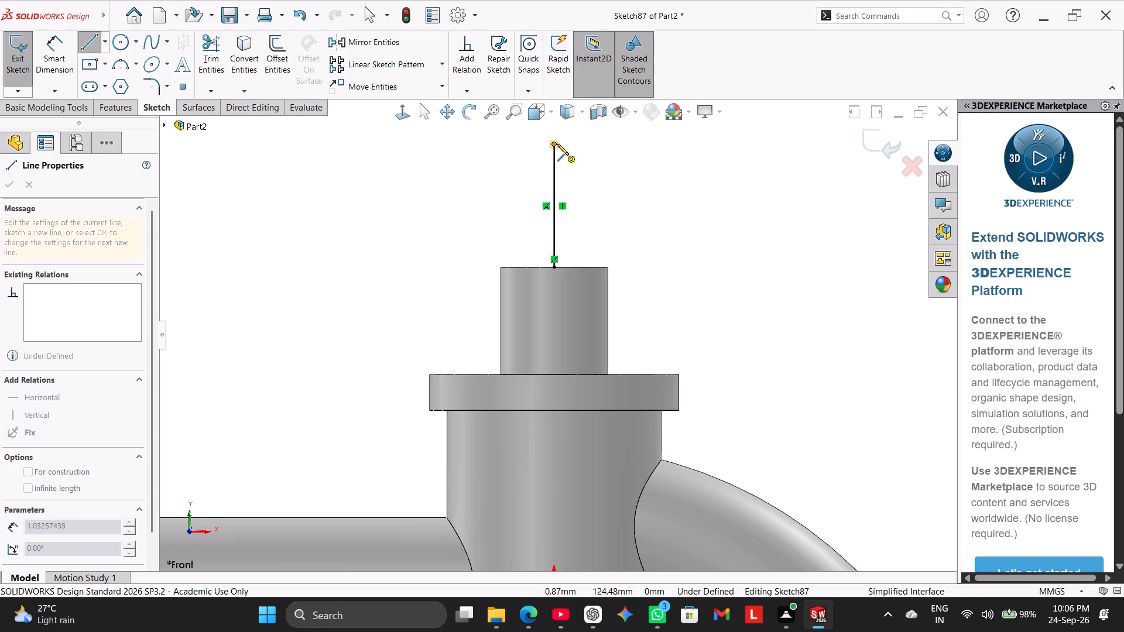
click(594, 195)
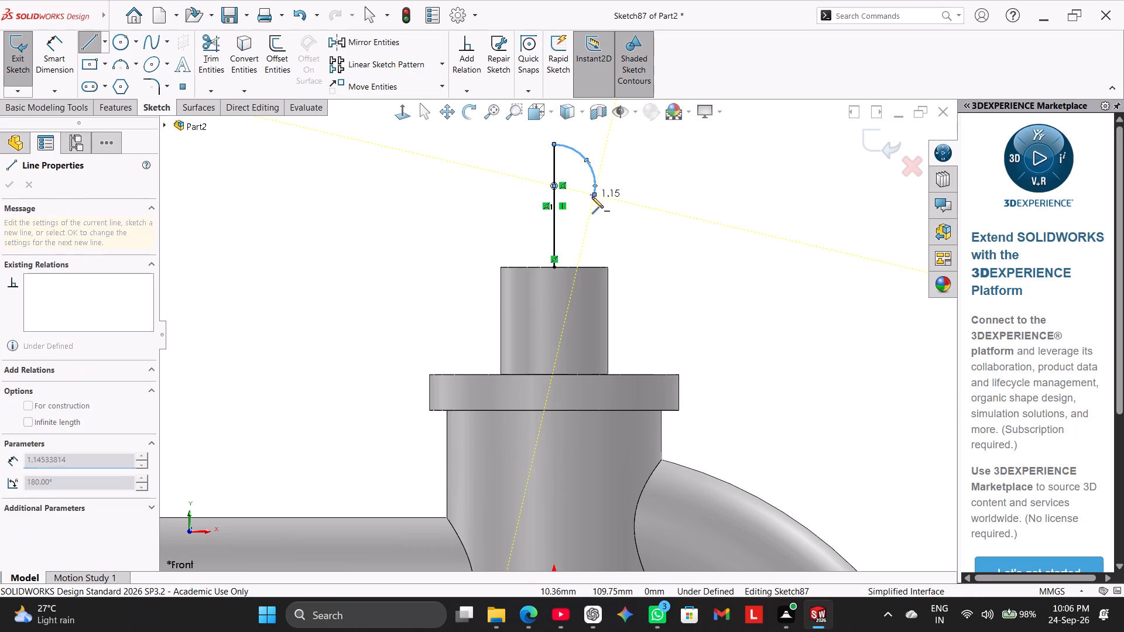
click(595, 266)
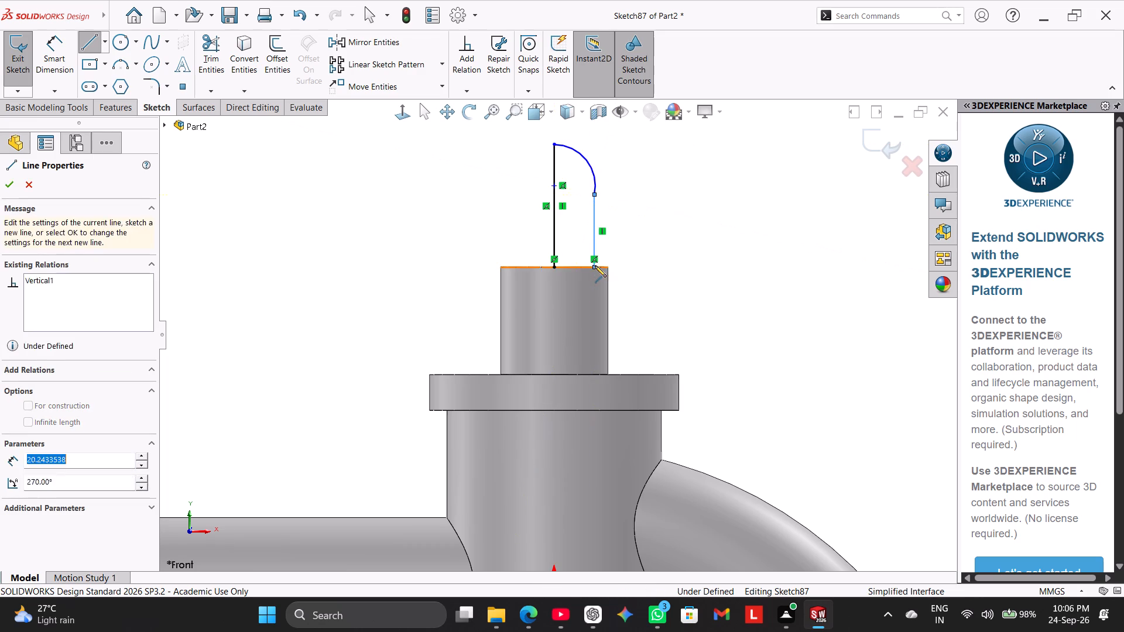
click(553, 267)
right_click(496, 225)
click(512, 232)
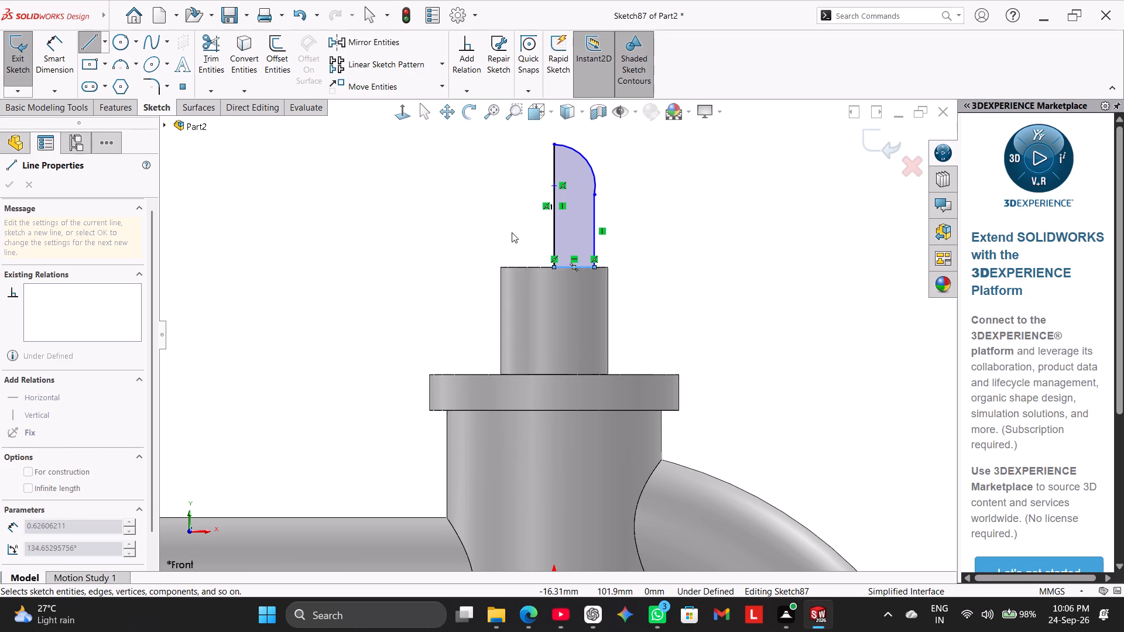
Dimension the arc at the top of the profile to a radius of 10 mm.
click(57, 59)
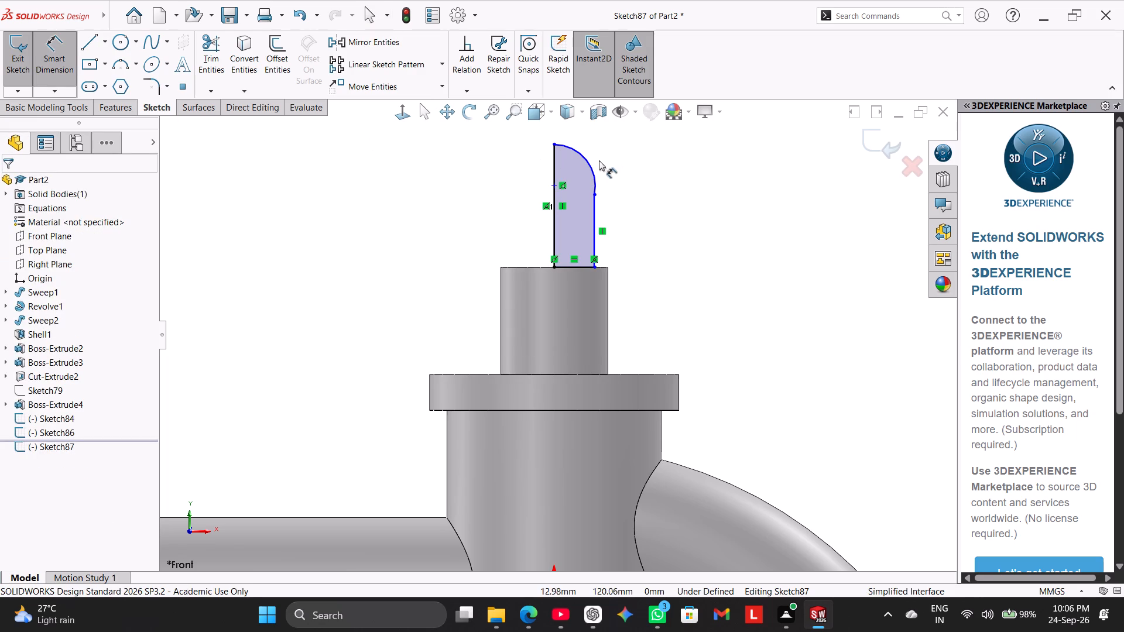
click(587, 161)
click(633, 140)
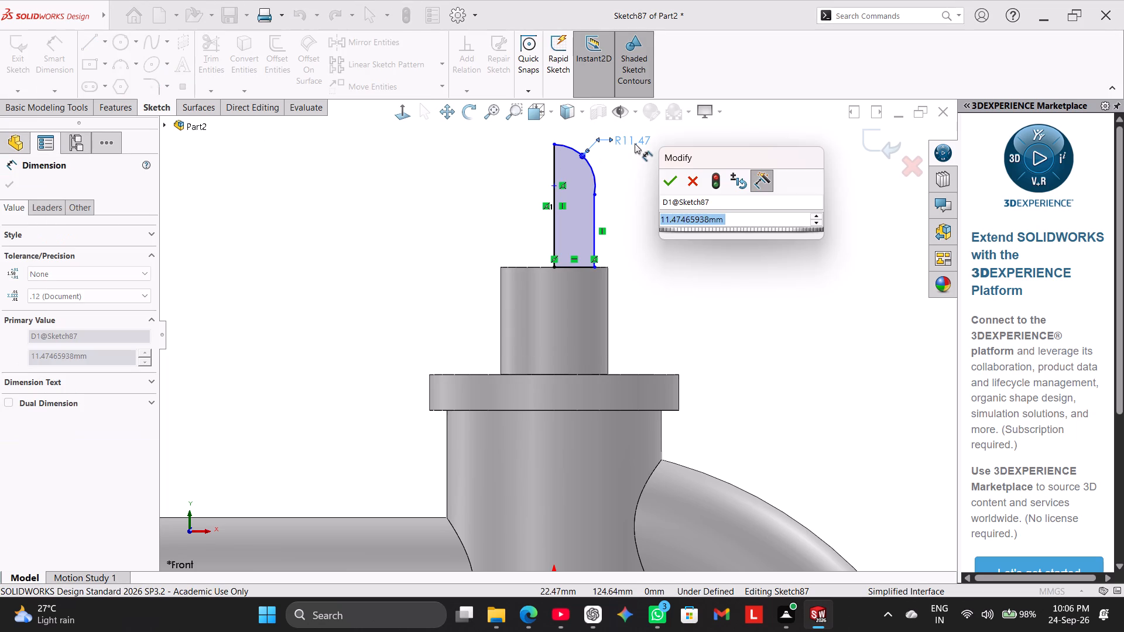
text(10)
key(Return)
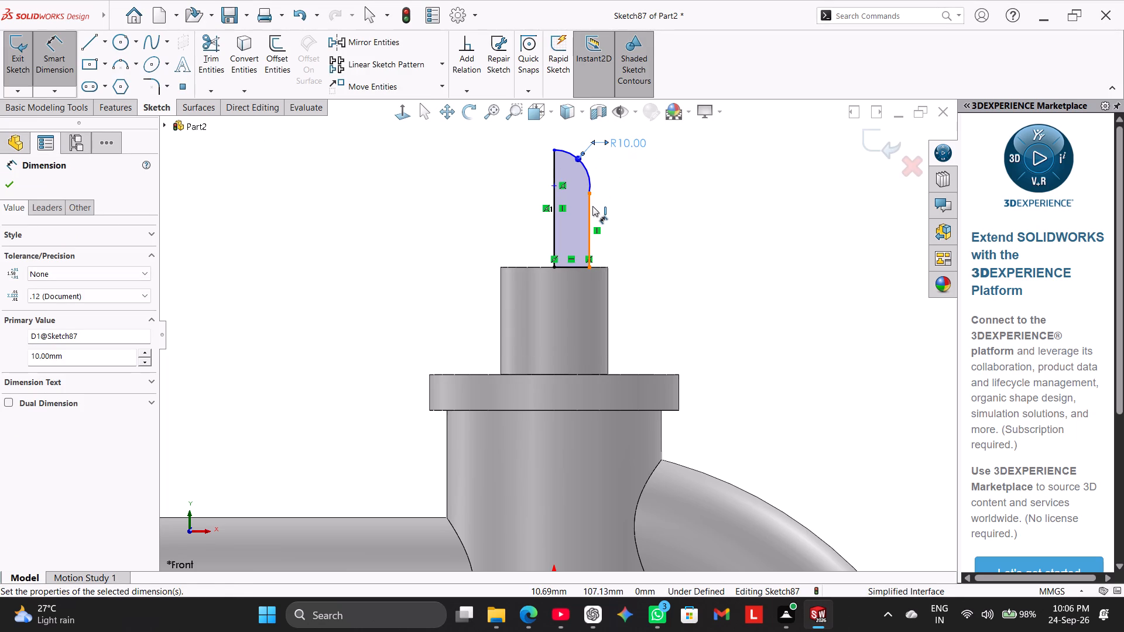
Dimension the profile's outer vertical side line to a length of 10 mm.
click(592, 206)
click(669, 221)
text(10)
key(Return)
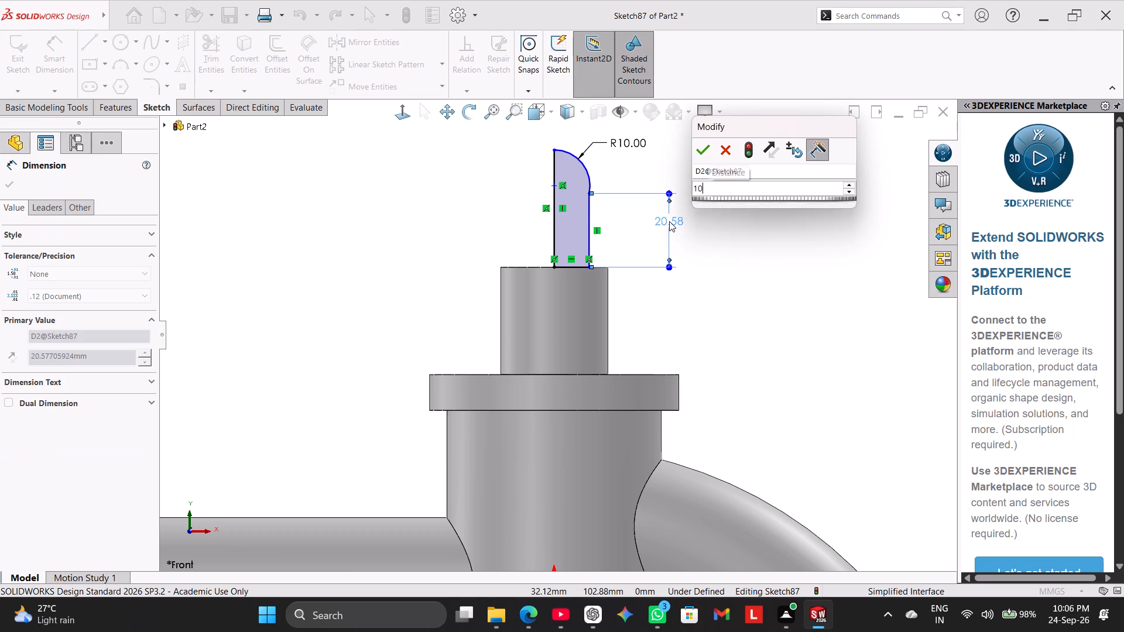
right_click(702, 179)
click(742, 212)
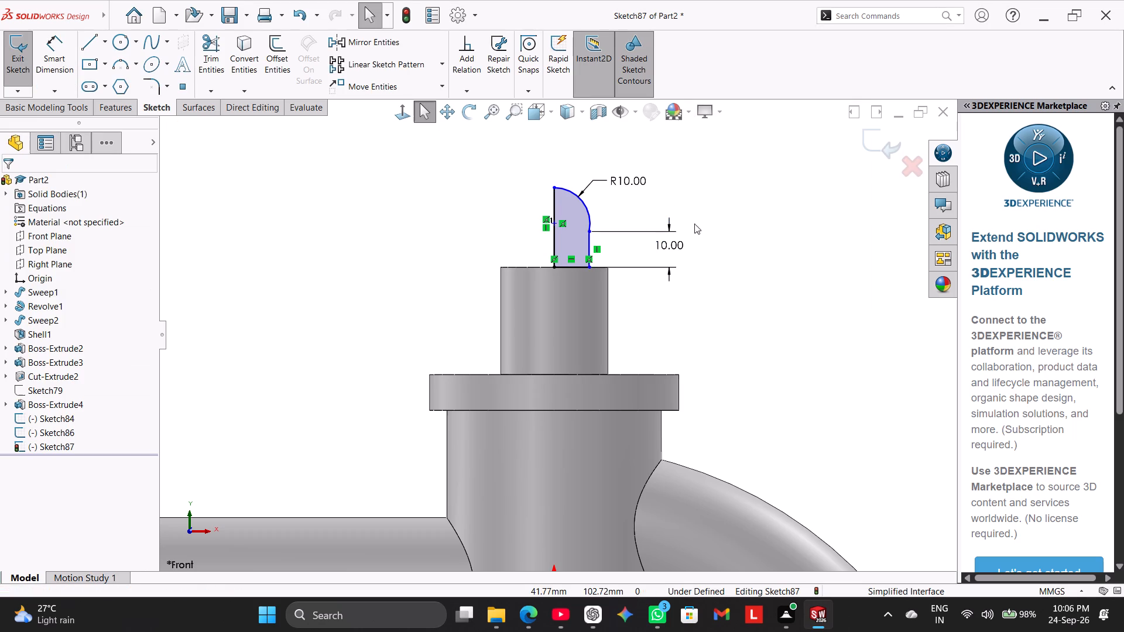
Dimension the horizontal distance between the profile's axis line and its outer vertical side line to 6 mm.
click(44, 51)
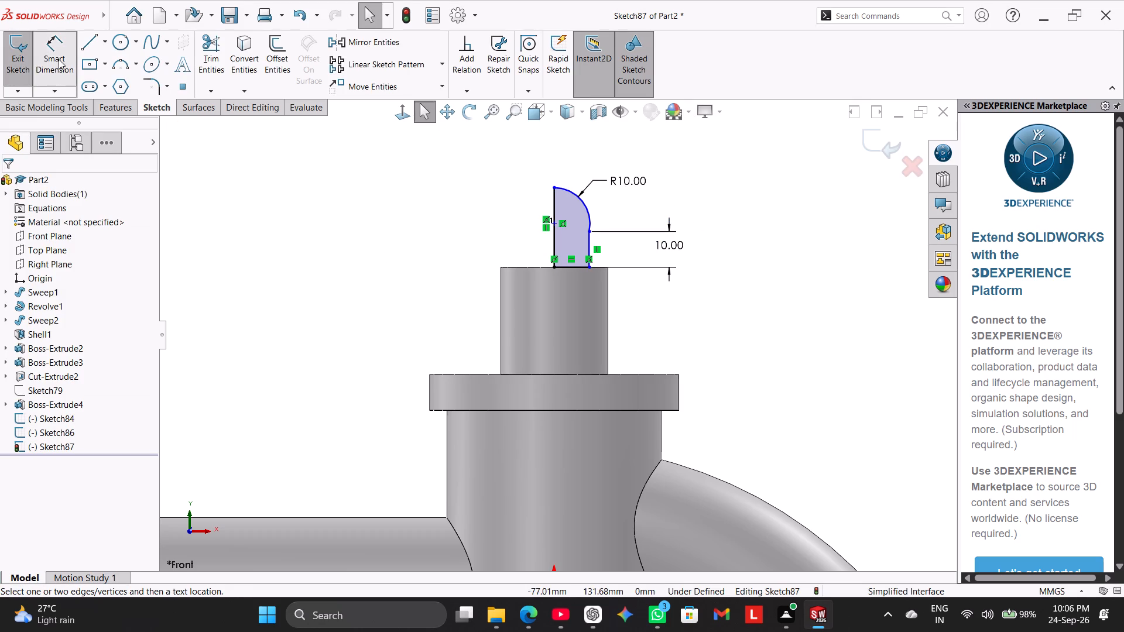
click(554, 243)
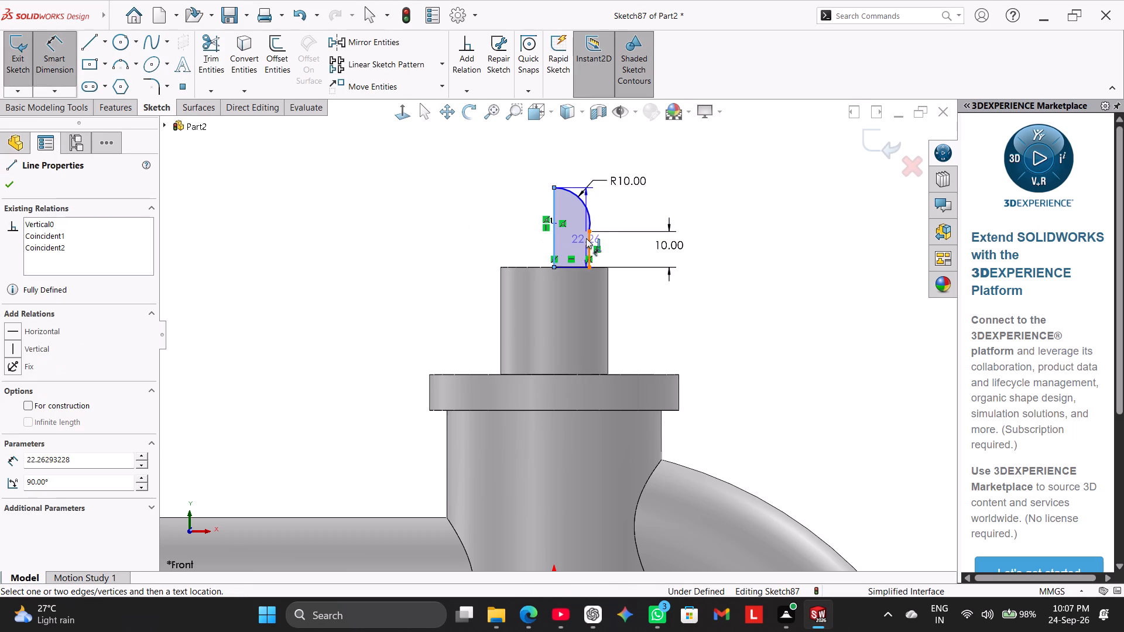
click(589, 239)
click(502, 240)
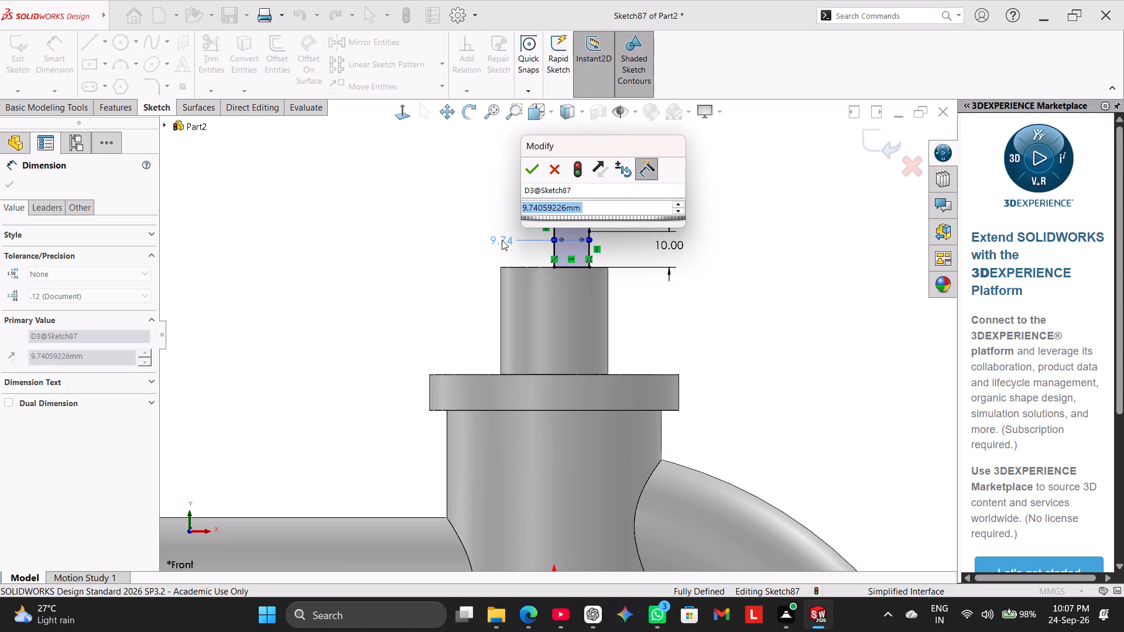
key(6)
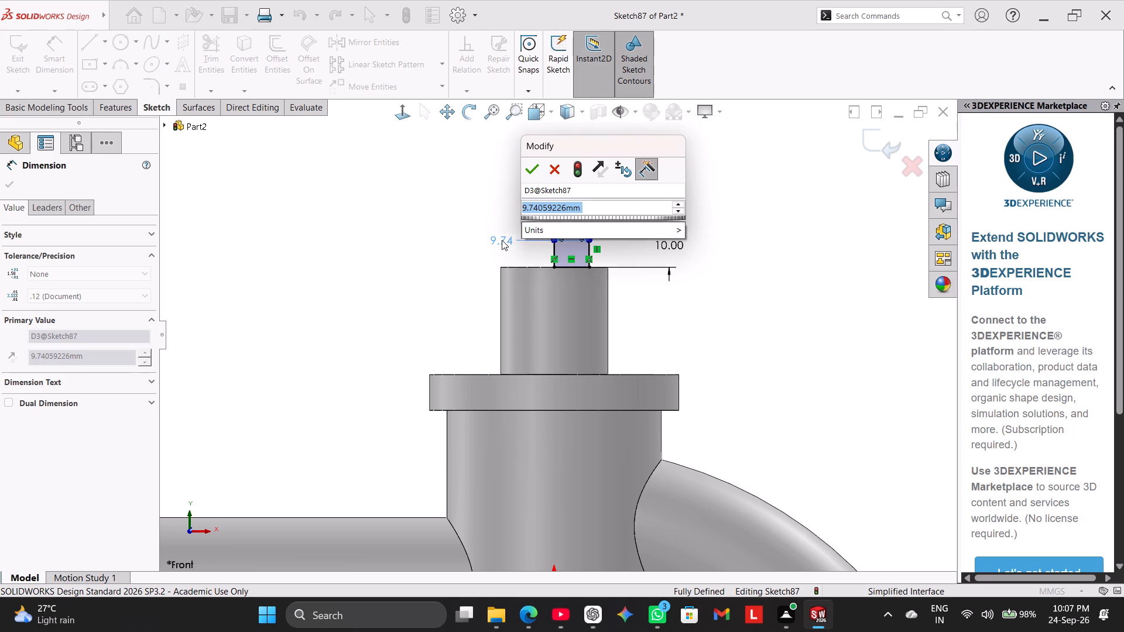
key(Return)
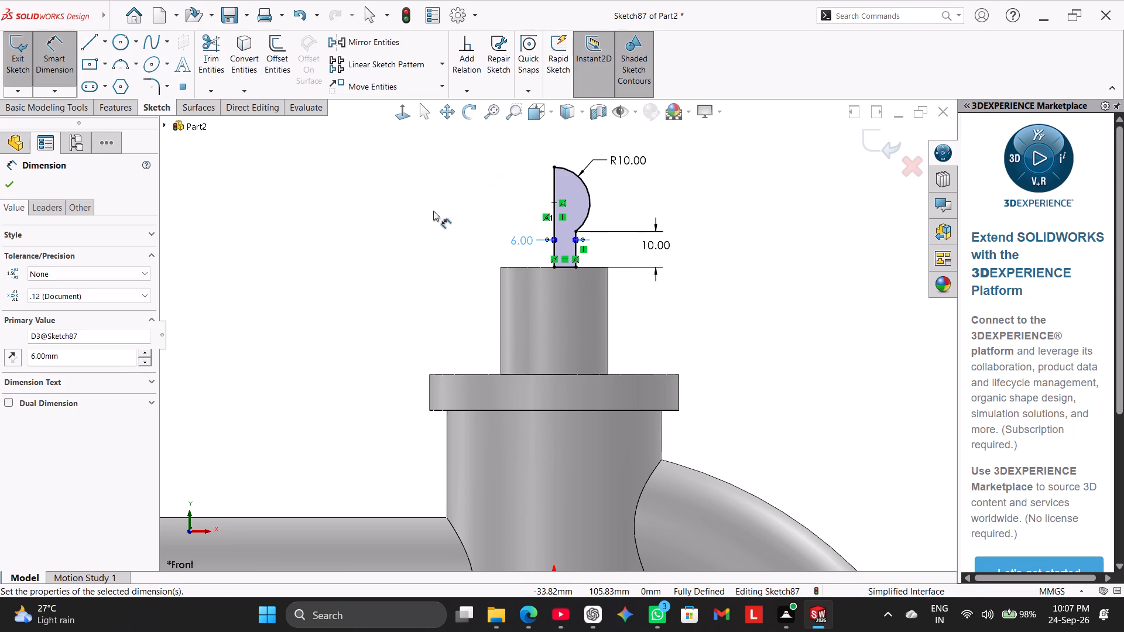
right_click(433, 211)
click(484, 240)
right_click(427, 192)
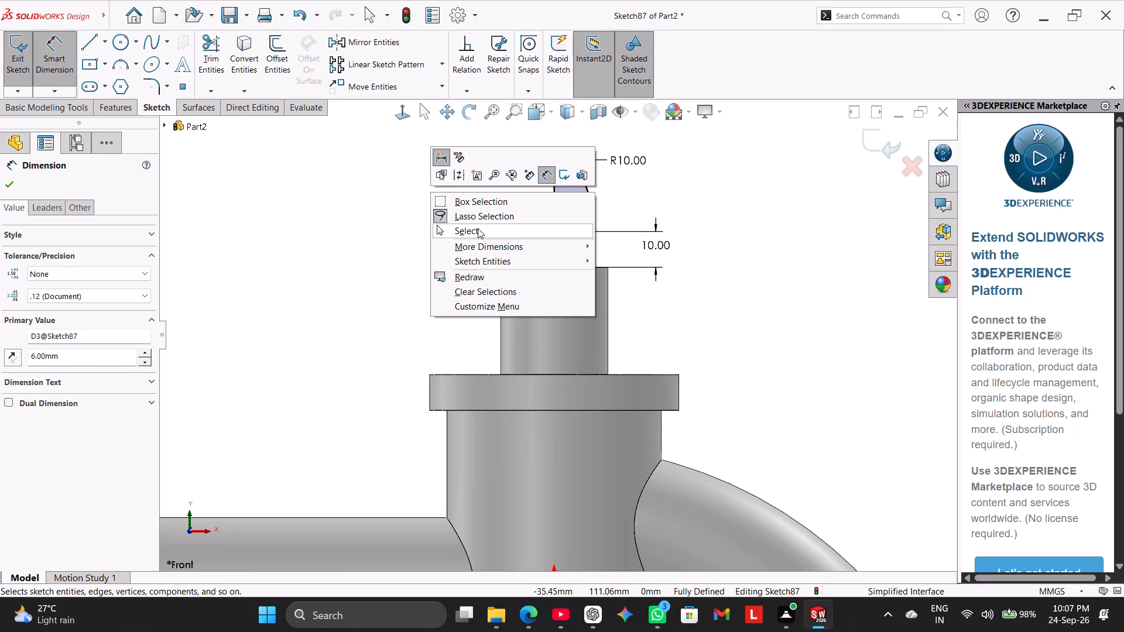
click(478, 228)
Revolve the round-topped half profile 360 degrees about its vertical axis line, merged with the tap body.
click(104, 114)
click(64, 57)
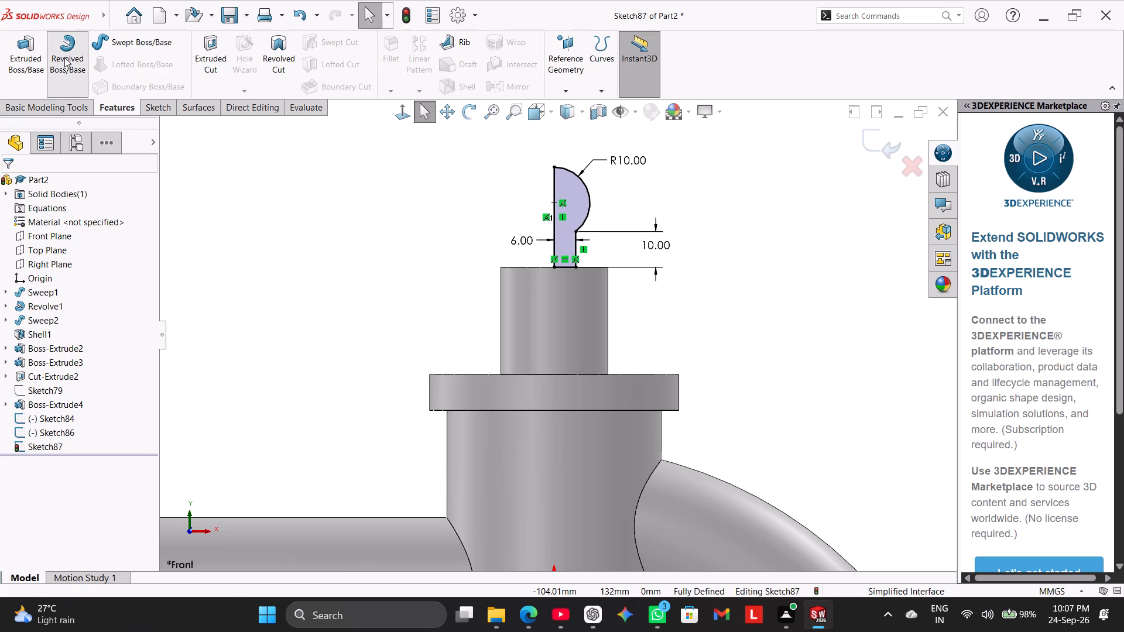
click(554, 187)
middle_drag(393, 204, 420, 219)
click(4, 182)
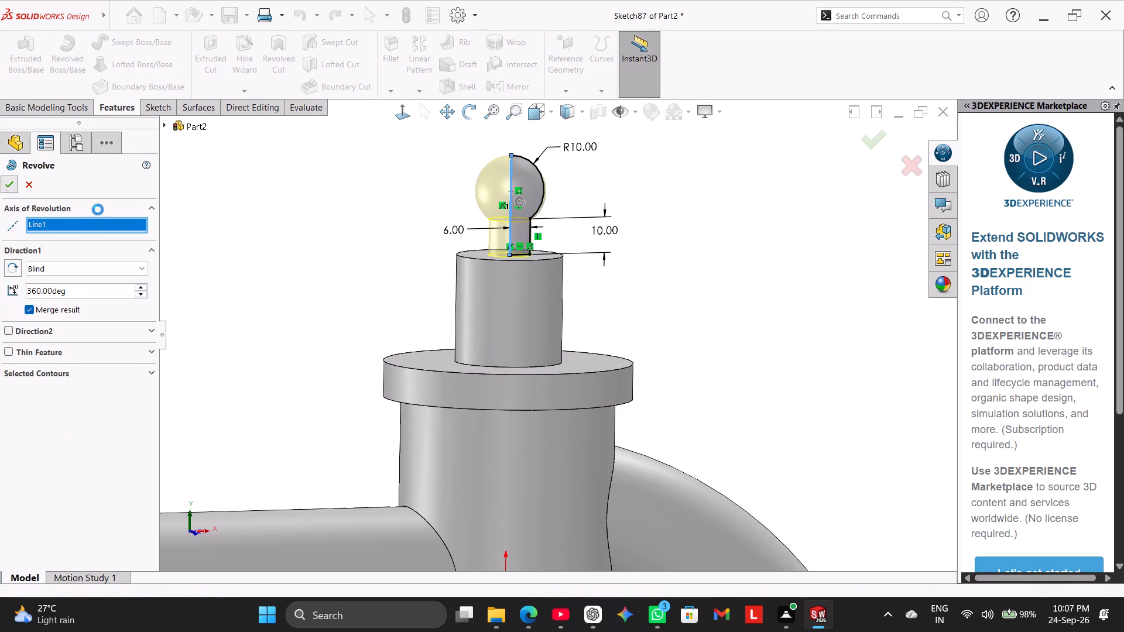
middle_drag(349, 247, 369, 256)
right_drag(273, 312, 393, 201)
click(331, 247)
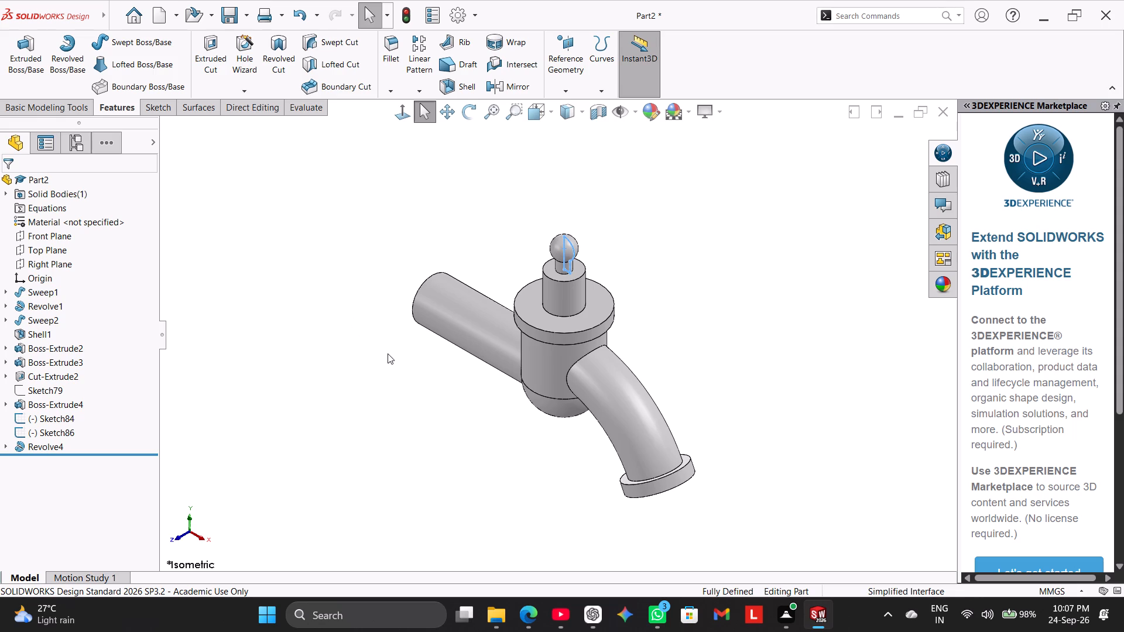
Start a new sketch on the ring-shaped open end face of the straight inlet pipe.
middle_drag(388, 248, 491, 329)
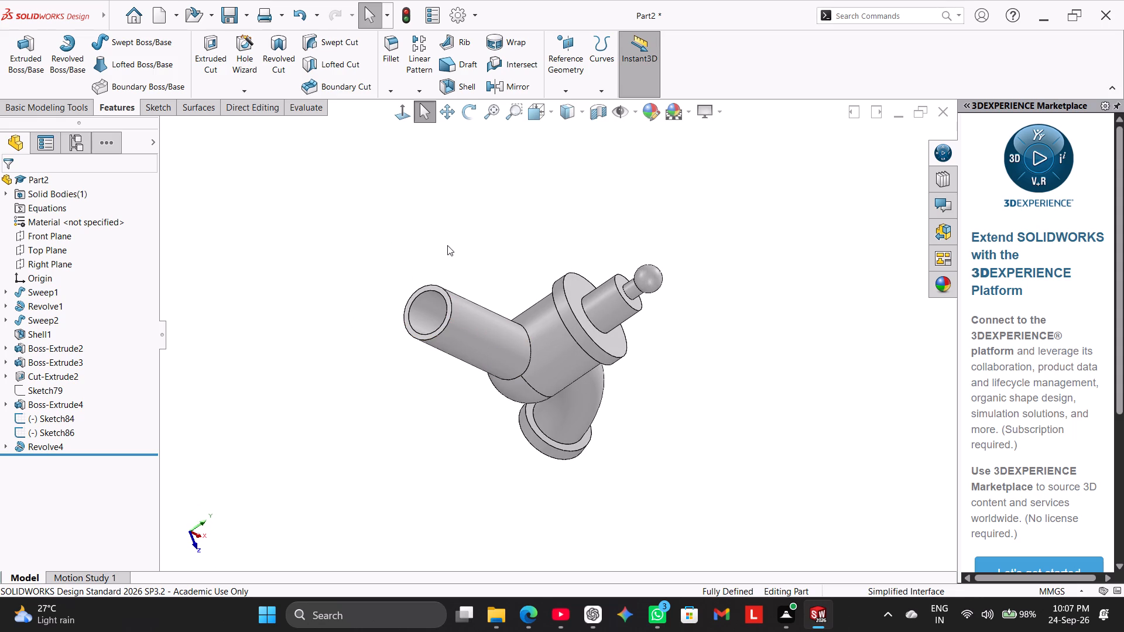
scroll(447, 245, down, 1)
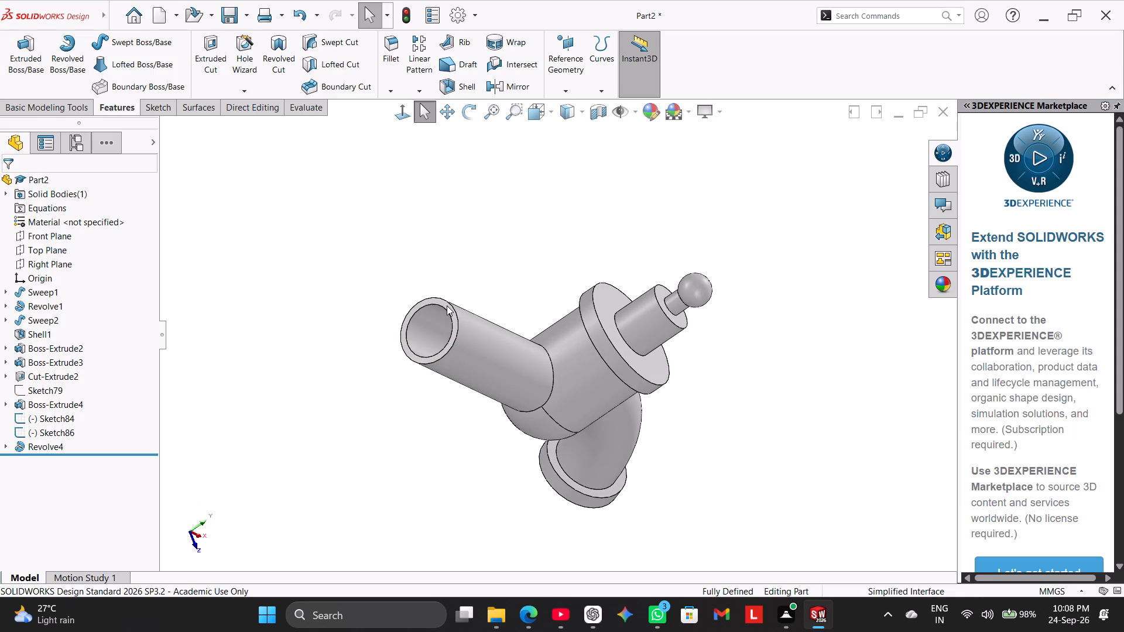
right_click(446, 305)
click(476, 287)
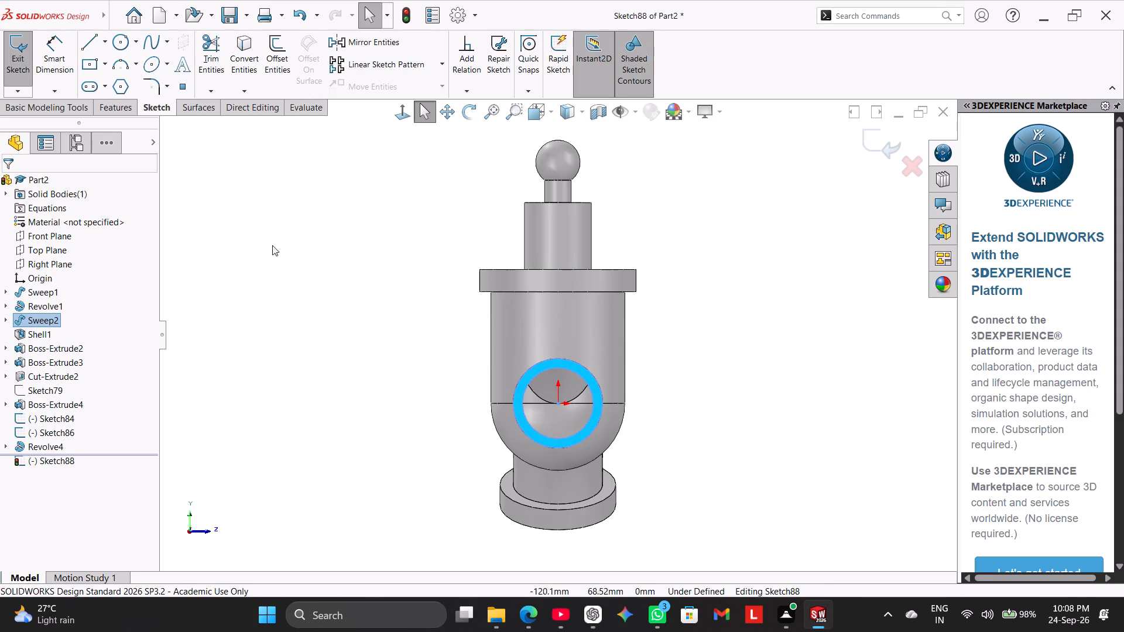
click(349, 235)
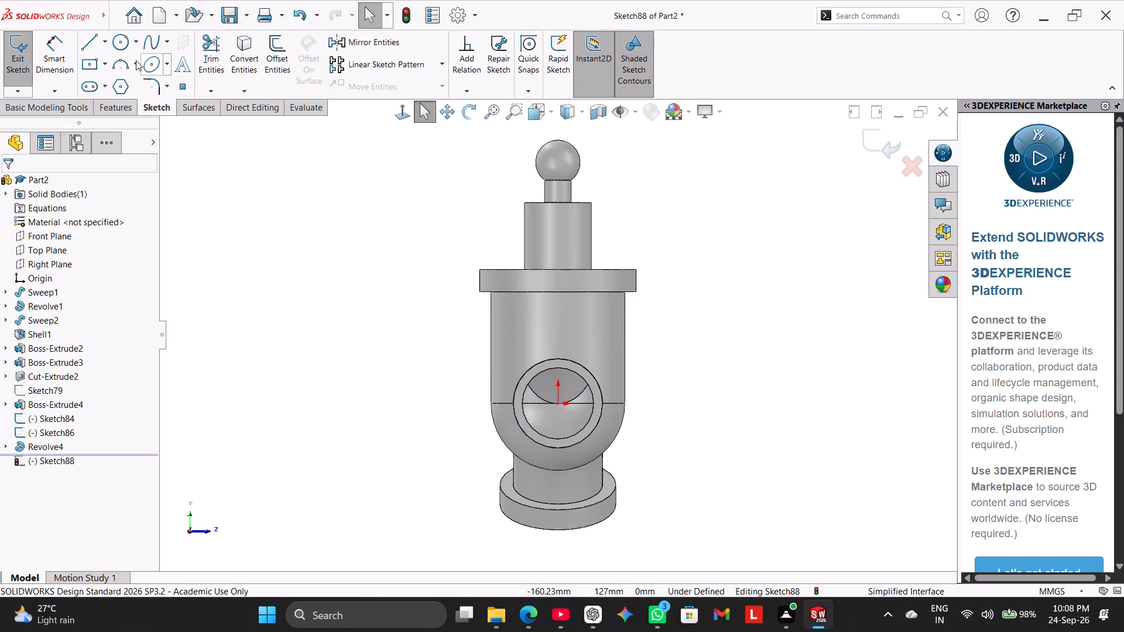
Sketch a circle of about 28 mm radius centred on the origin, around the inlet pipe's end.
click(123, 39)
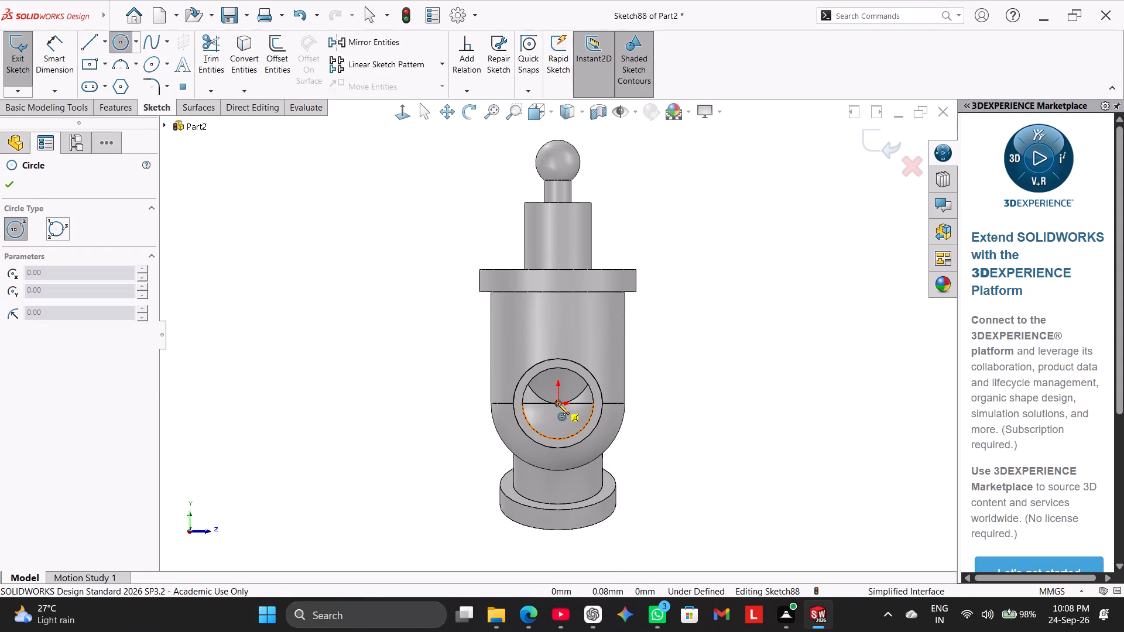
click(558, 403)
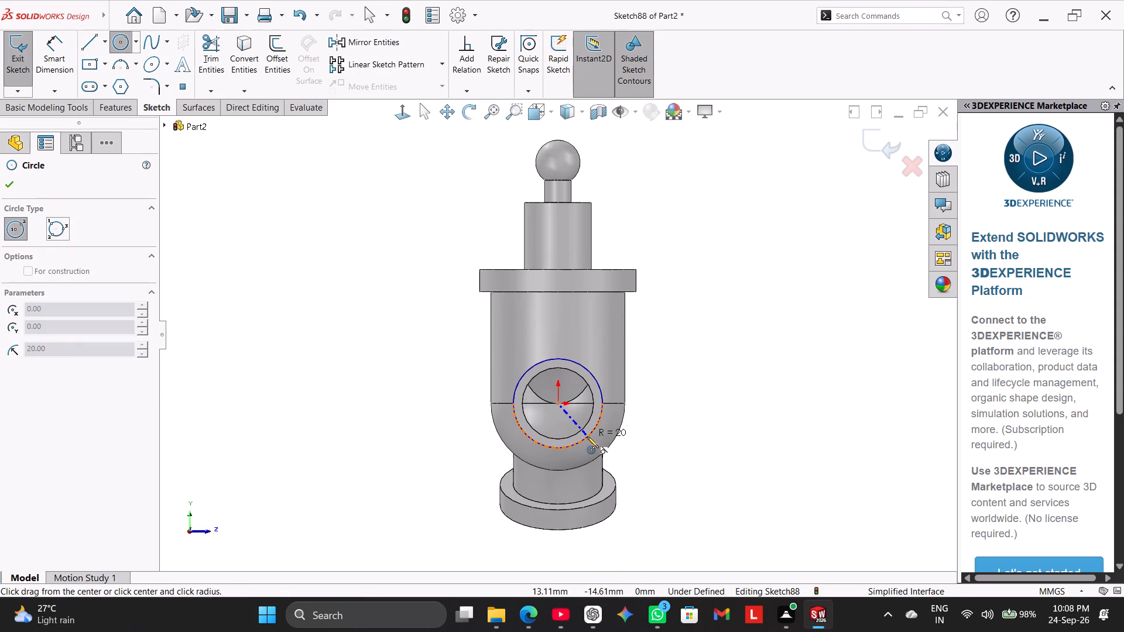
click(601, 448)
right_click(703, 366)
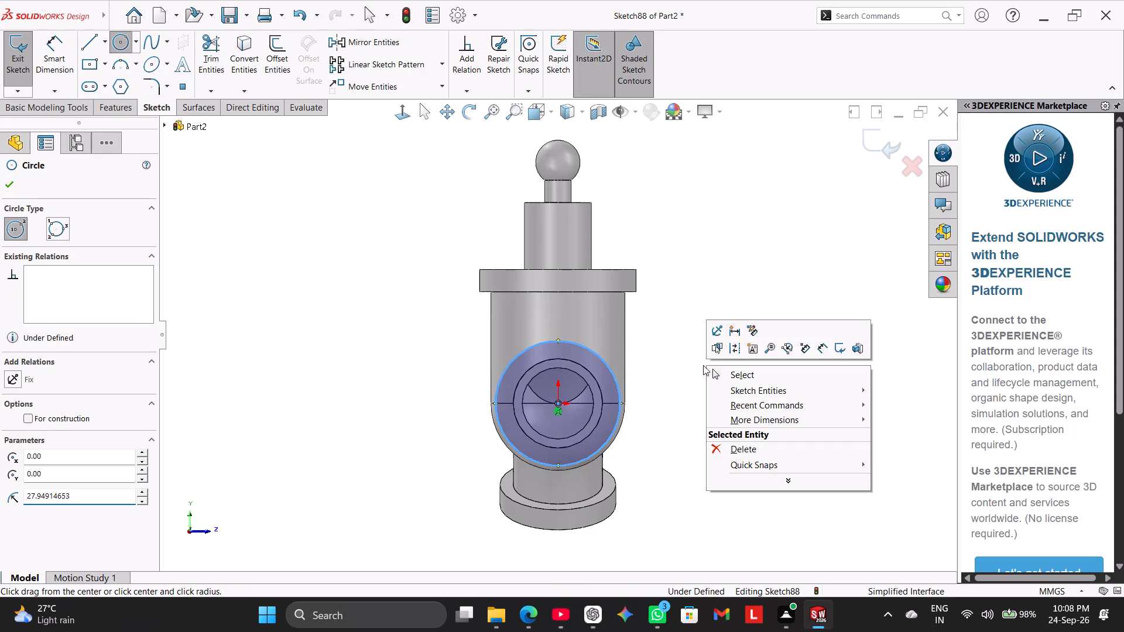
click(727, 370)
Dimension the circle around the inlet pipe's end to a diameter of 60 mm.
click(51, 54)
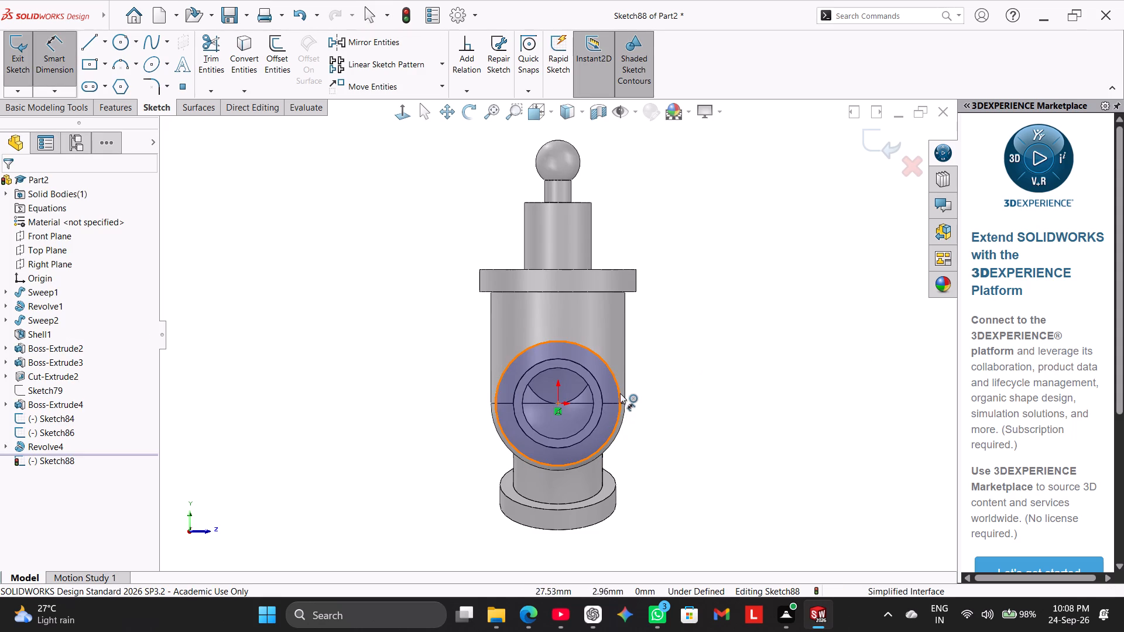
click(618, 387)
click(710, 318)
text(60)
key(Return)
right_click(704, 249)
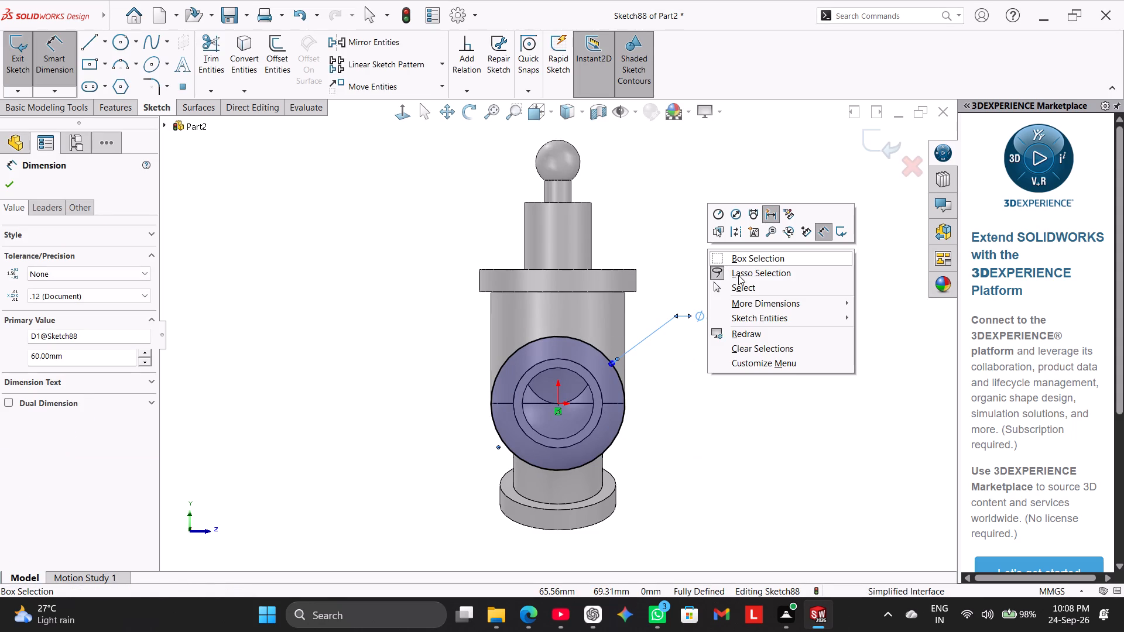
click(747, 283)
Extrude the 60 mm circle 40 mm in the reversed direction, along the inlet pipe towards the tap body, with merged result.
middle_drag(751, 215, 683, 227)
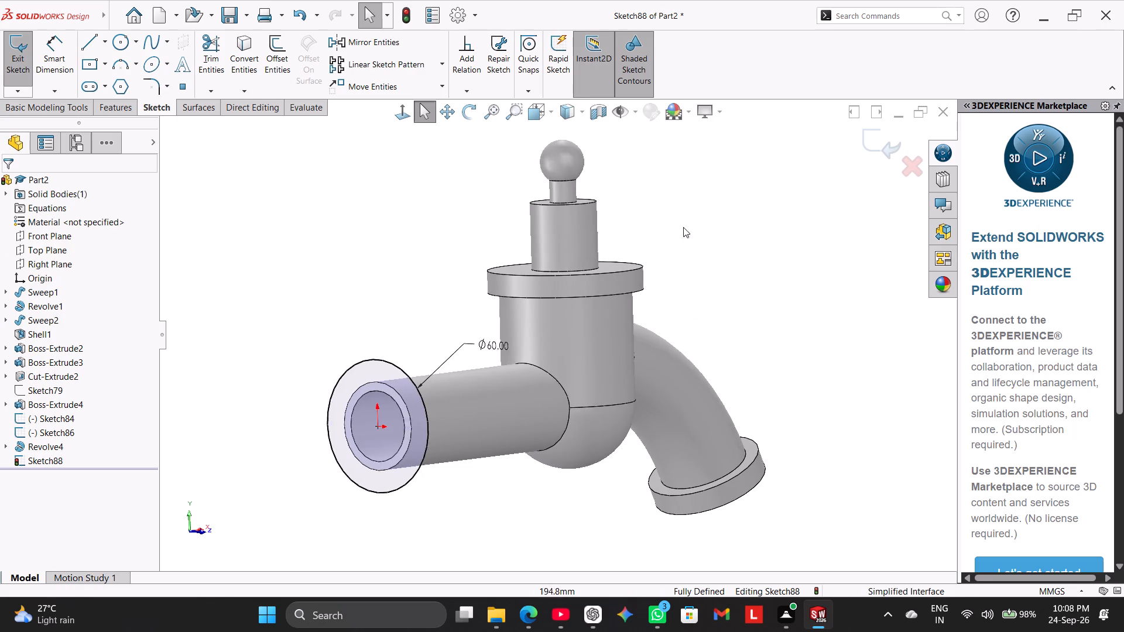
middle_drag(683, 227, 699, 229)
click(128, 107)
click(23, 53)
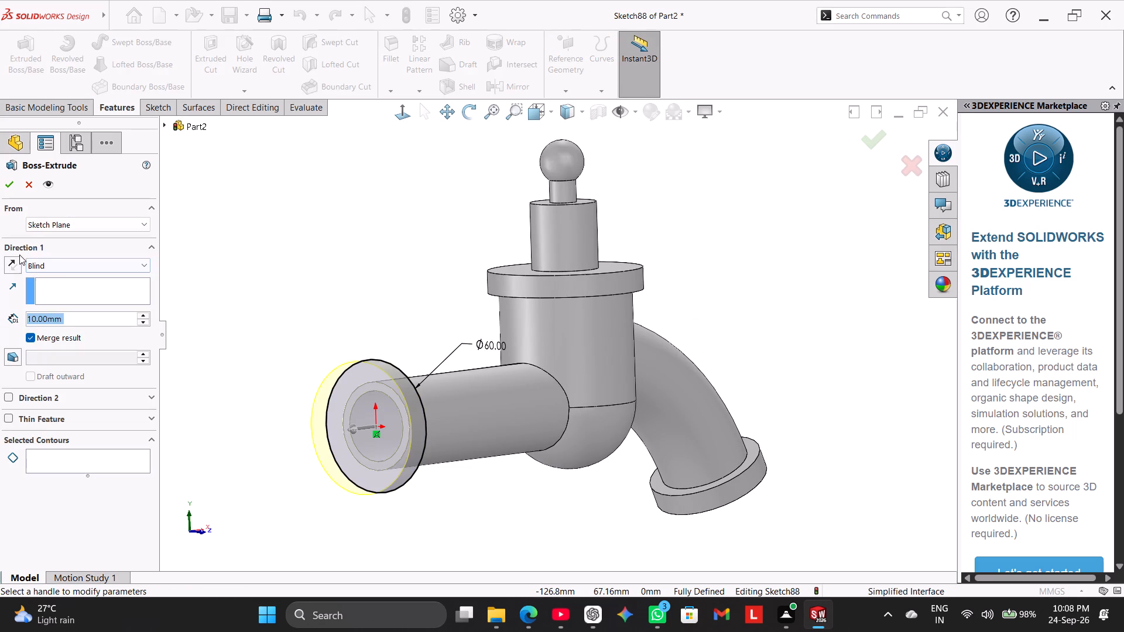
click(16, 261)
double_click(72, 325)
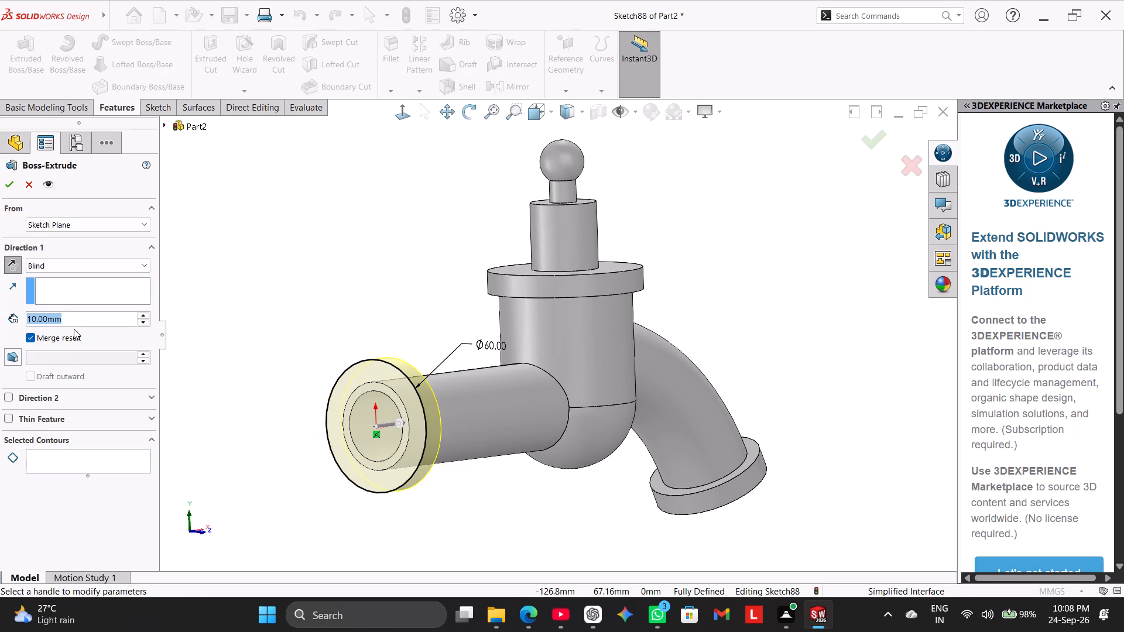
text(40)
key(Return)
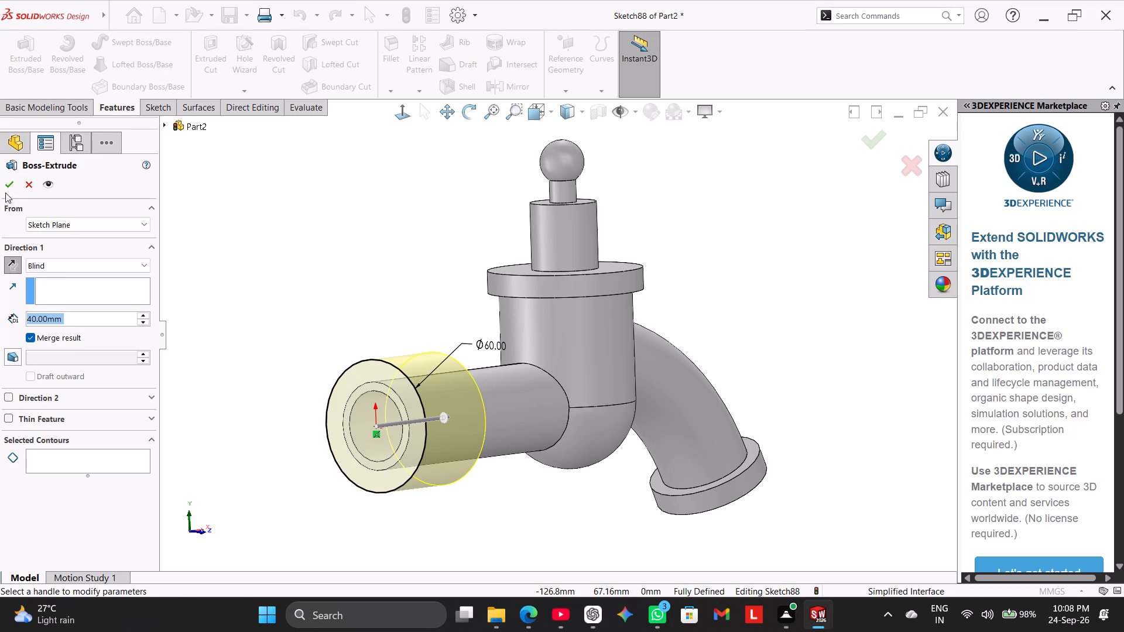
click(6, 184)
Examine the tap from several angles, including the collar and its end face on the inlet pipe.
middle_drag(282, 258, 245, 280)
right_drag(245, 288, 362, 222)
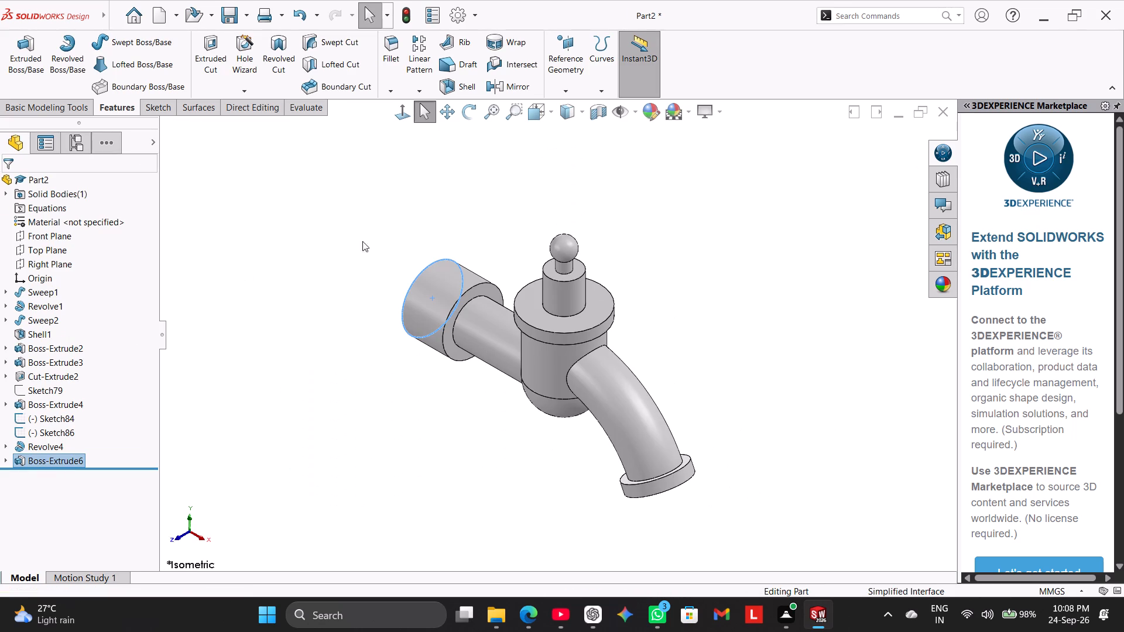
click(302, 290)
middle_drag(331, 277, 369, 298)
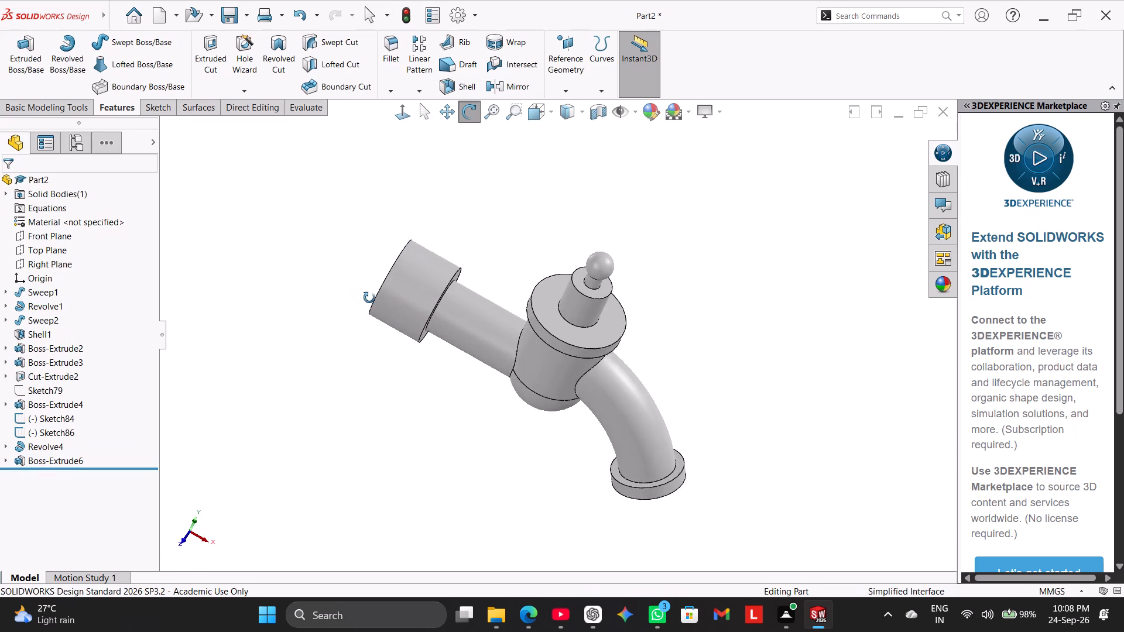
middle_drag(369, 298, 371, 262)
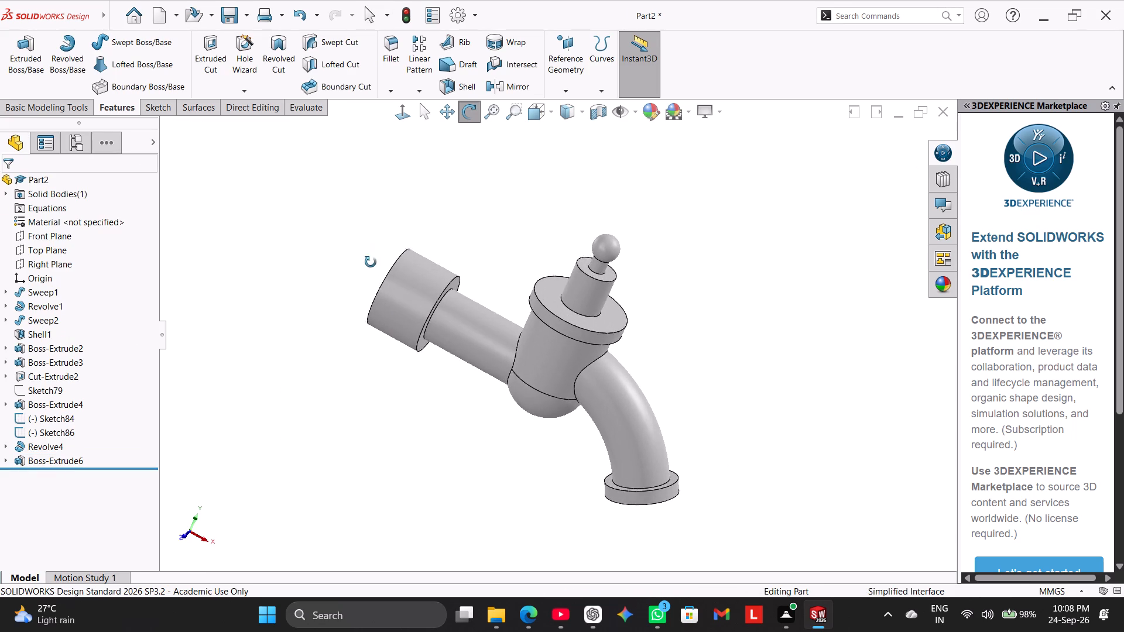
middle_drag(371, 262, 378, 238)
middle_drag(327, 233, 402, 341)
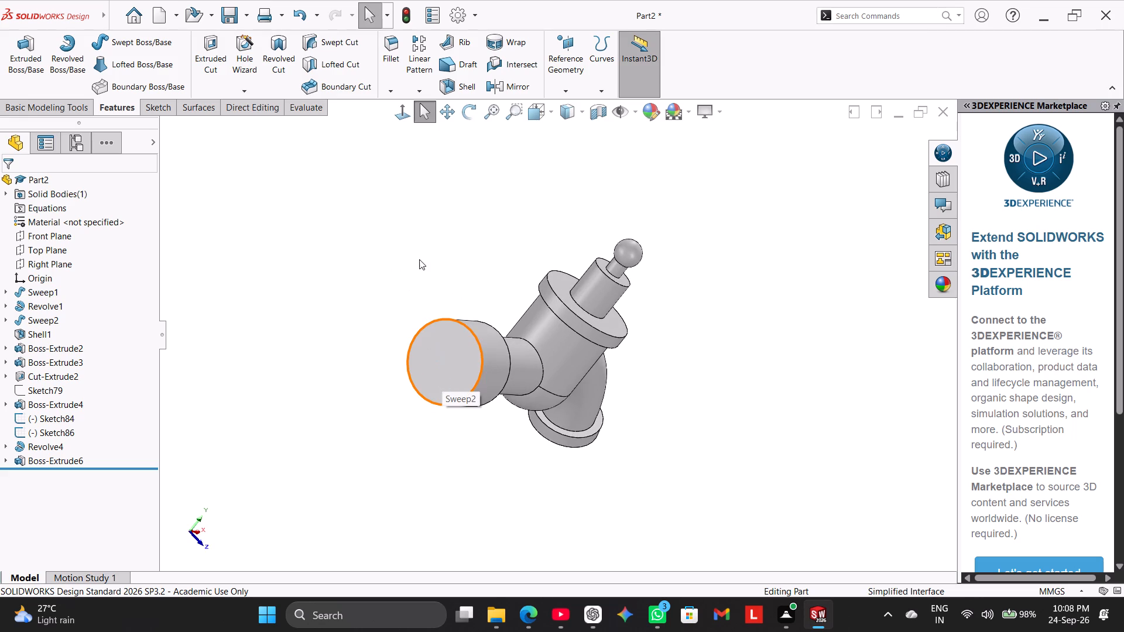
middle_drag(477, 223, 433, 234)
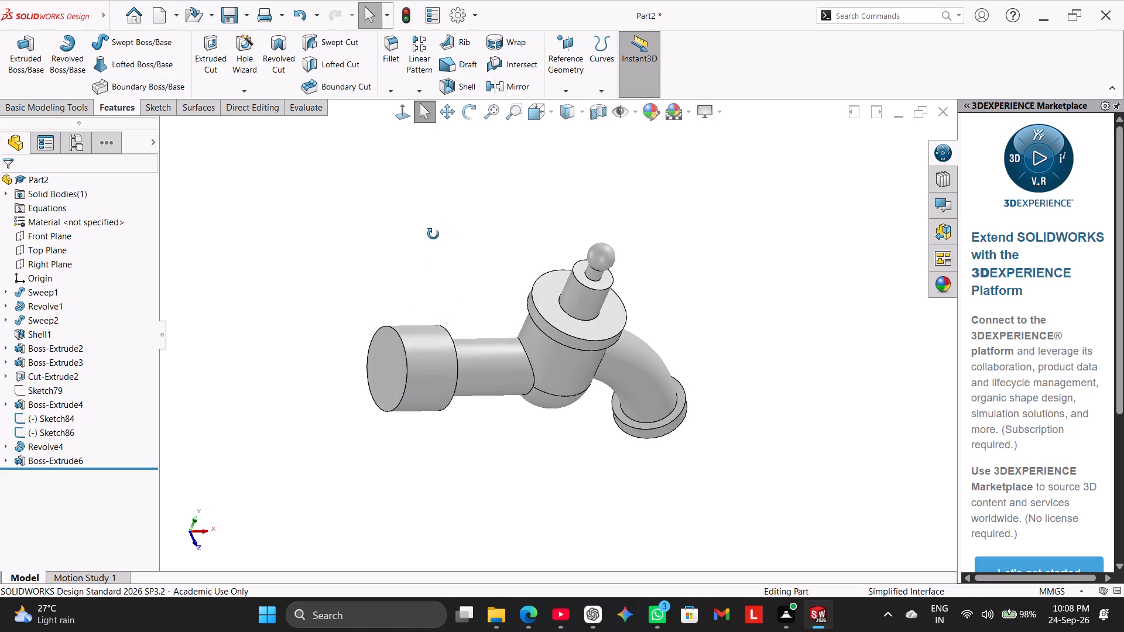
middle_drag(433, 234, 419, 287)
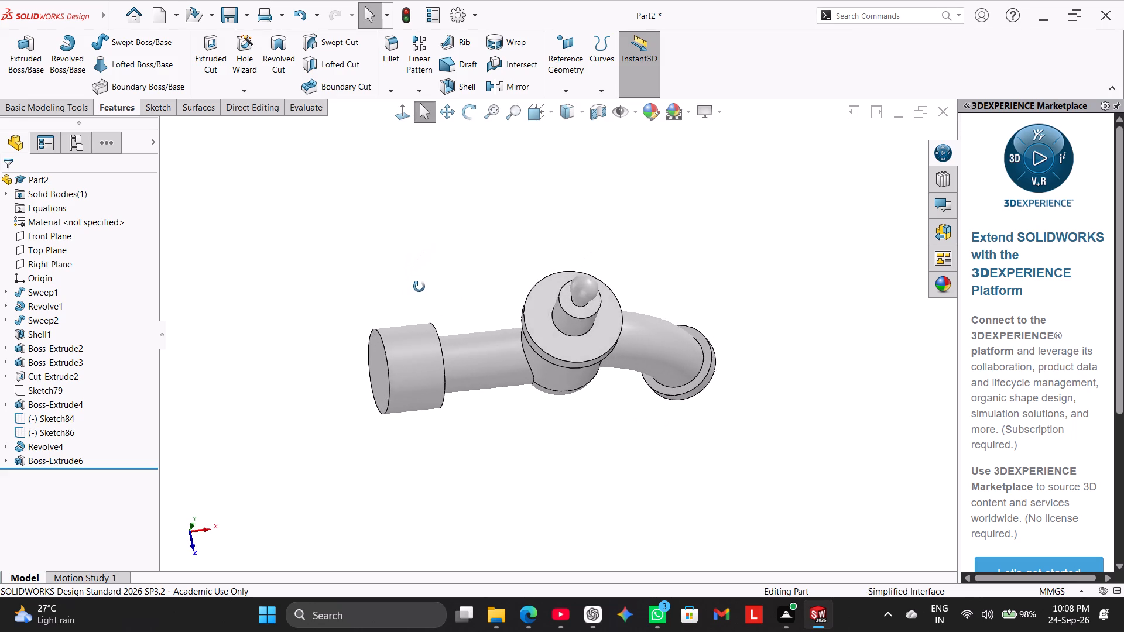
middle_drag(419, 287, 442, 264)
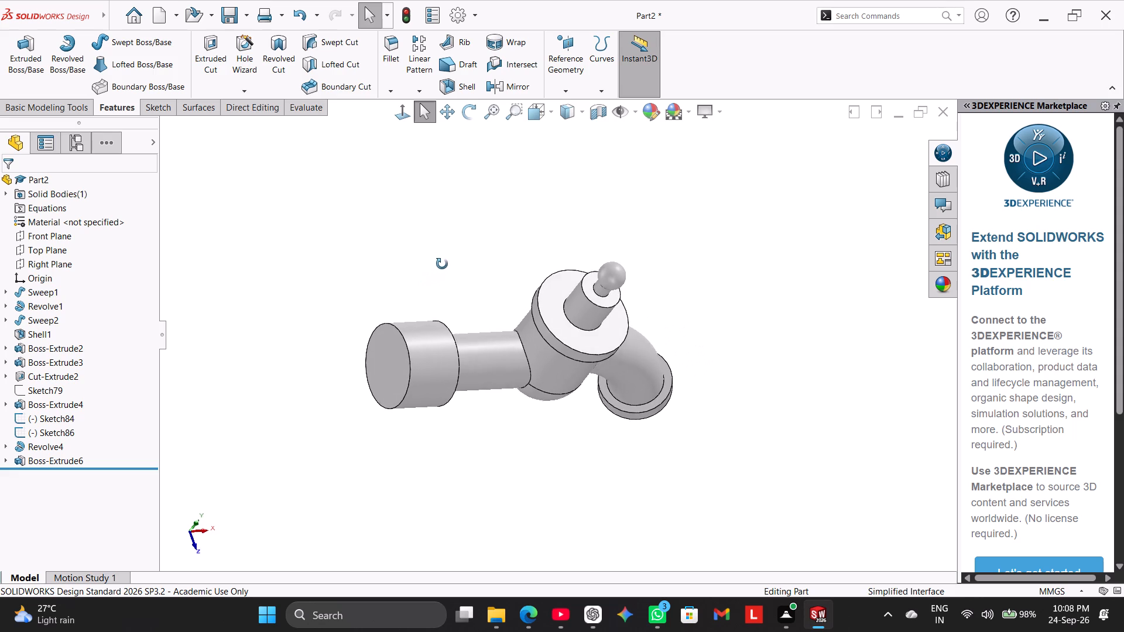
middle_drag(442, 264, 402, 237)
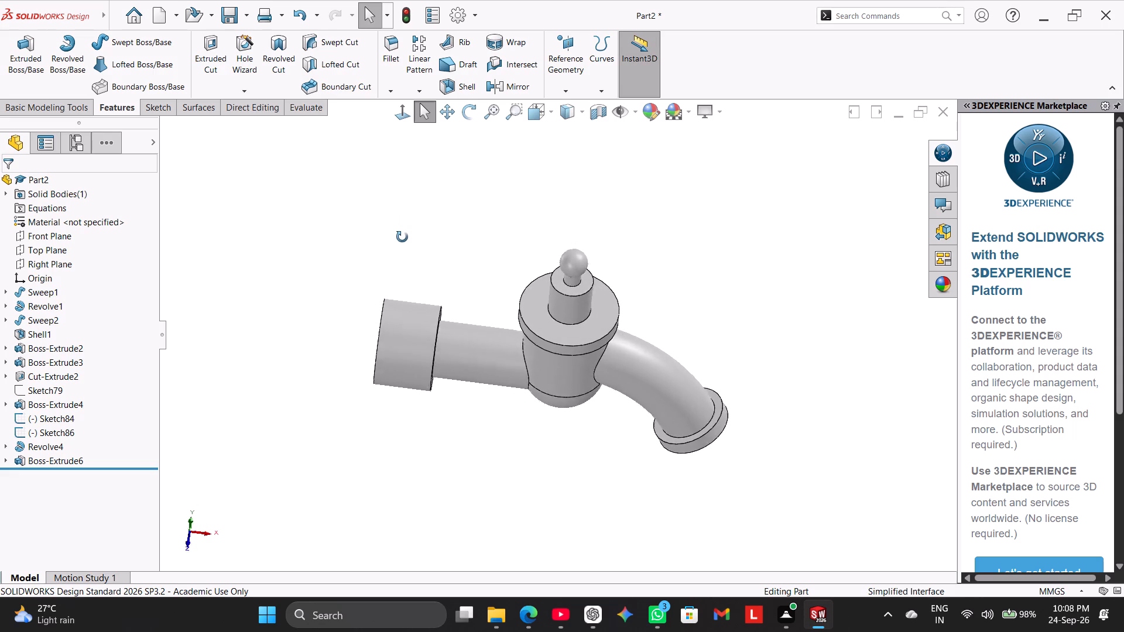
middle_drag(402, 237, 430, 231)
middle_drag(427, 233, 429, 221)
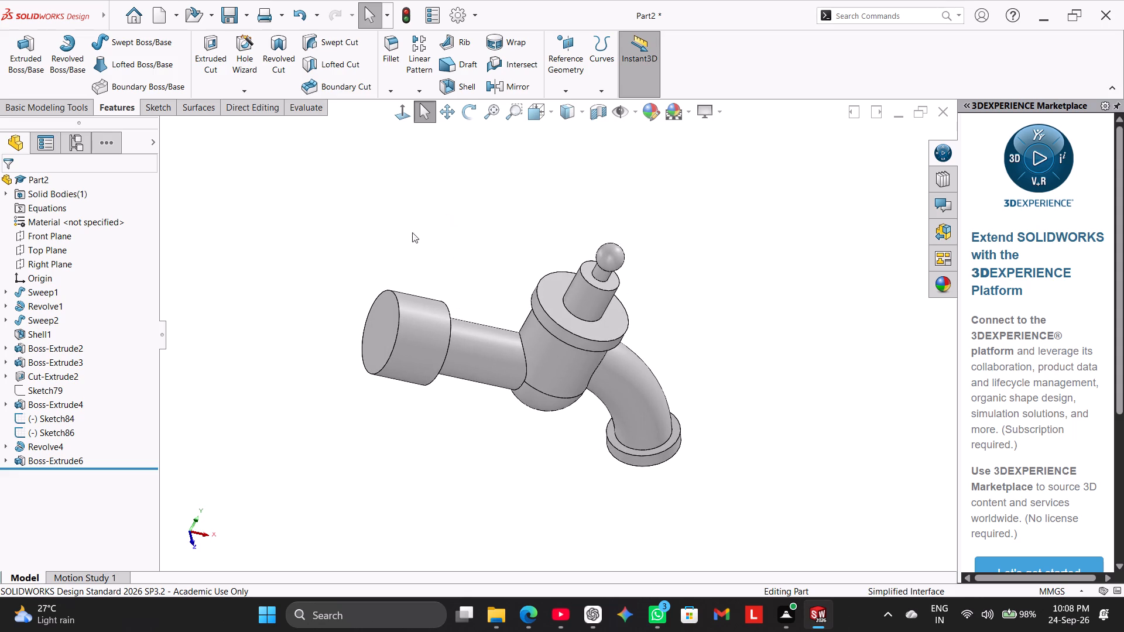
Chamfer the outer end edge of the inlet pipe's collar by 4 mm at 45 degrees.
click(393, 87)
click(407, 116)
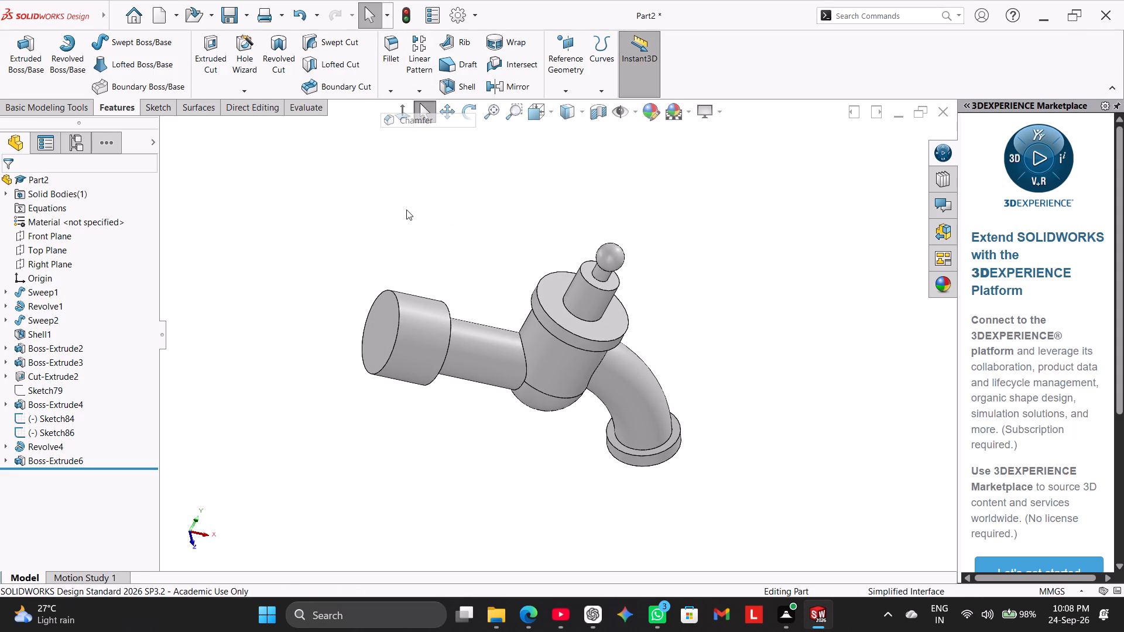
click(395, 299)
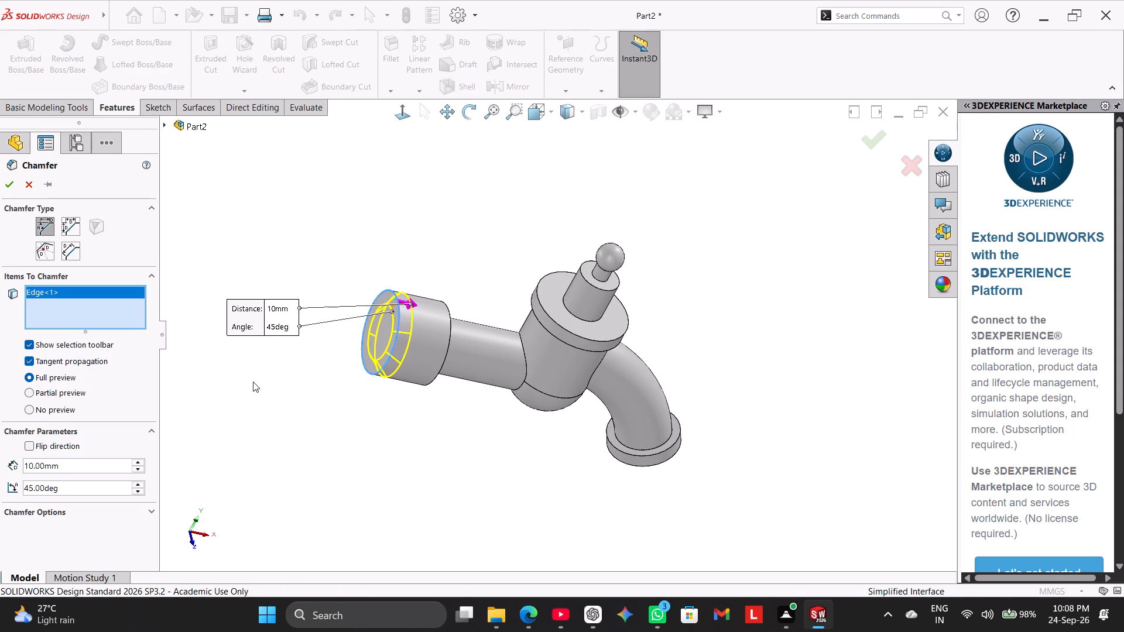
double_click(80, 470)
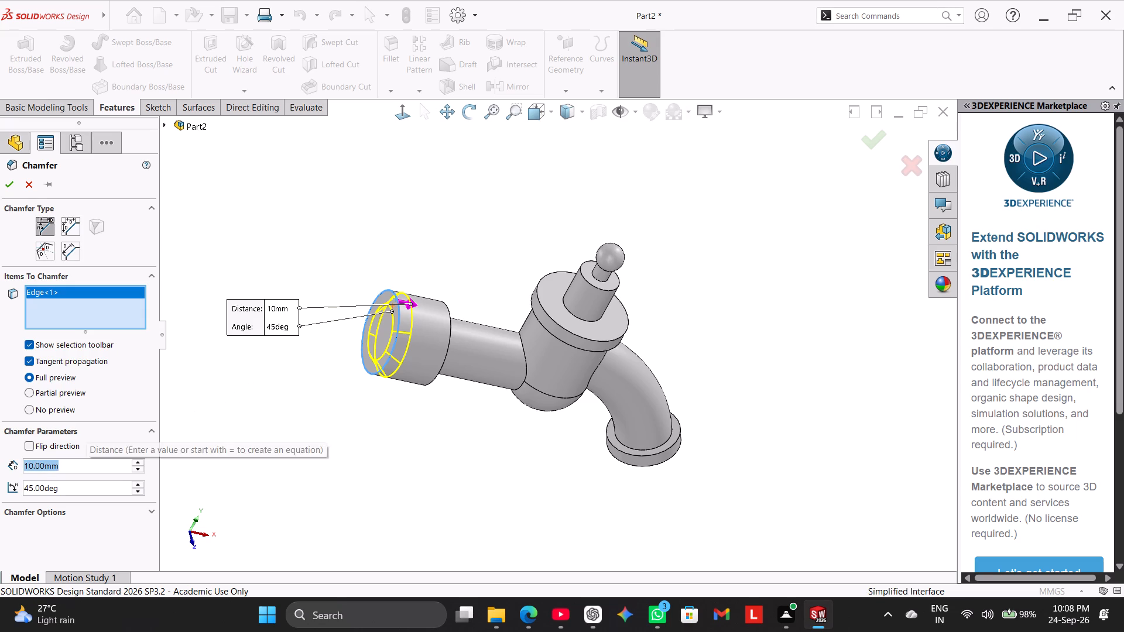
key(4)
key(Return)
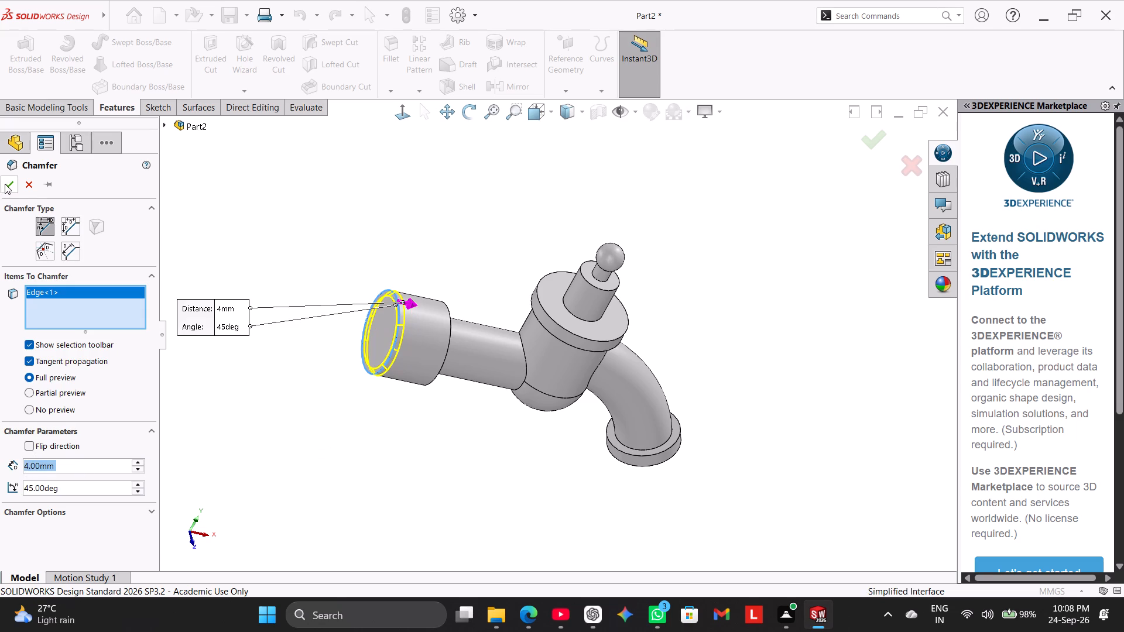
click(5, 184)
Start a Thread on the collar, located on the chamfer's larger circular edge and starting from the collar's flat end face.
middle_drag(324, 276, 308, 264)
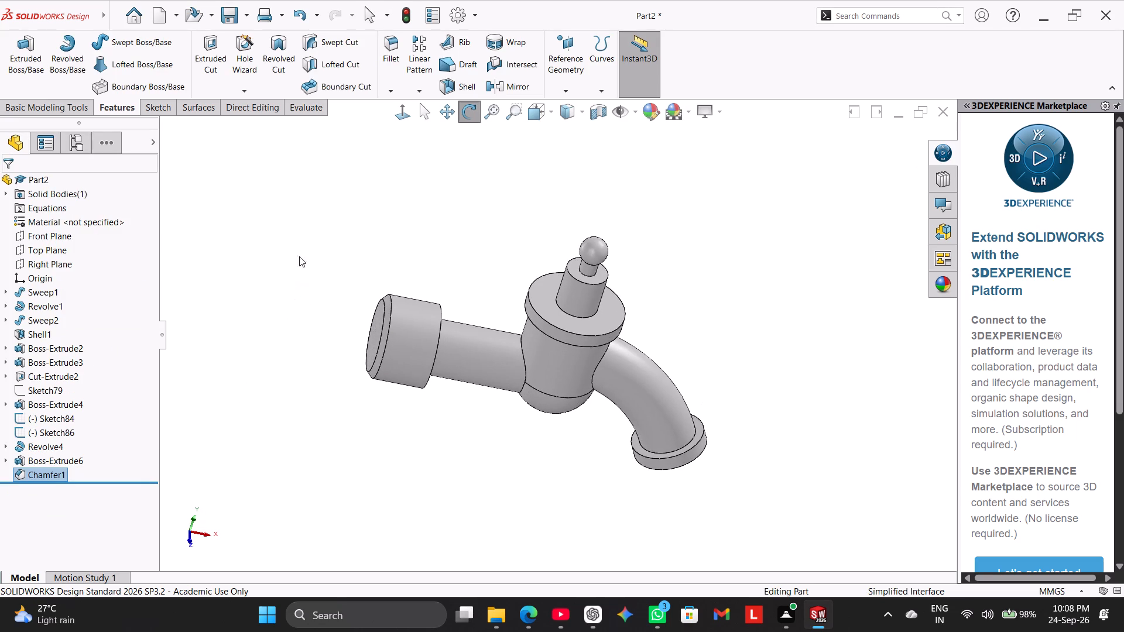
click(245, 90)
click(263, 131)
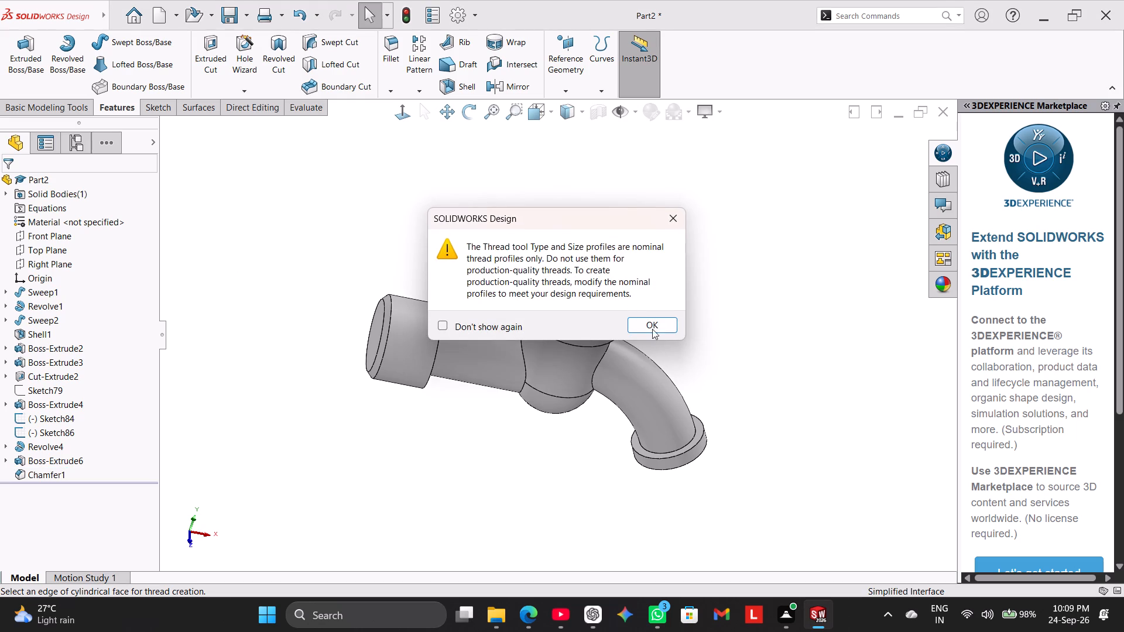
click(658, 335)
click(654, 325)
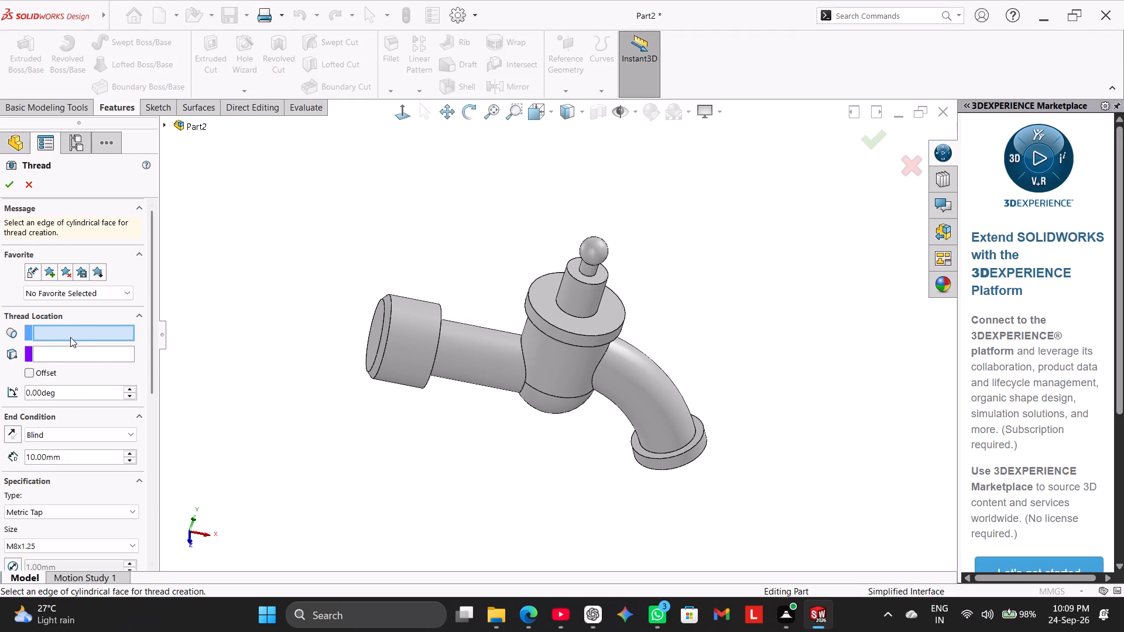
middle_drag(318, 300, 326, 307)
middle_drag(326, 307, 333, 322)
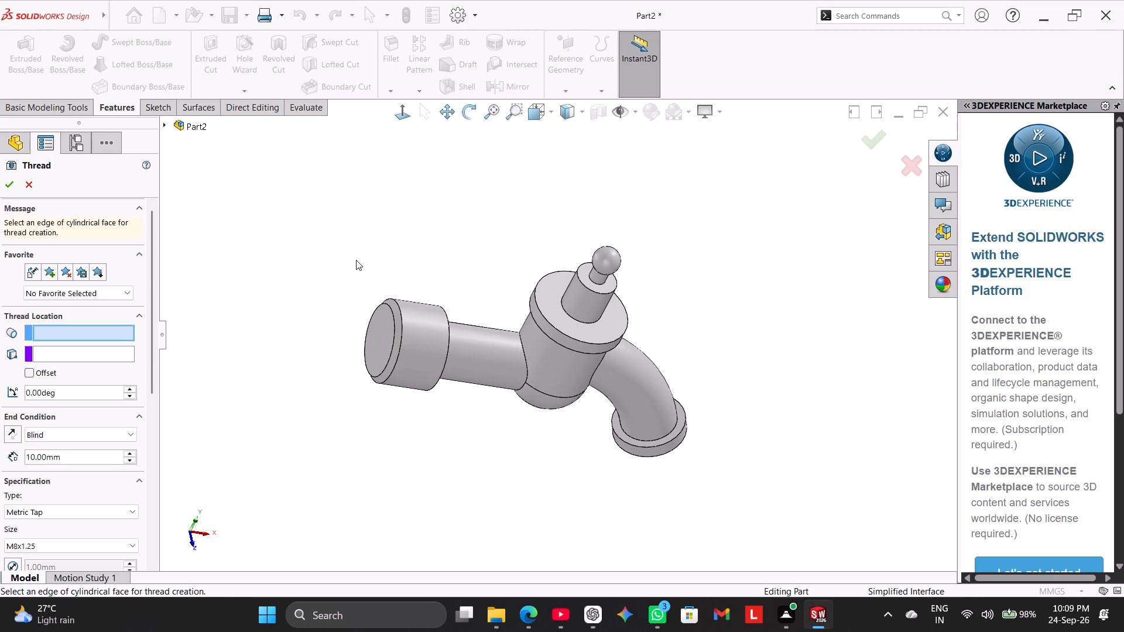
middle_drag(388, 260, 413, 264)
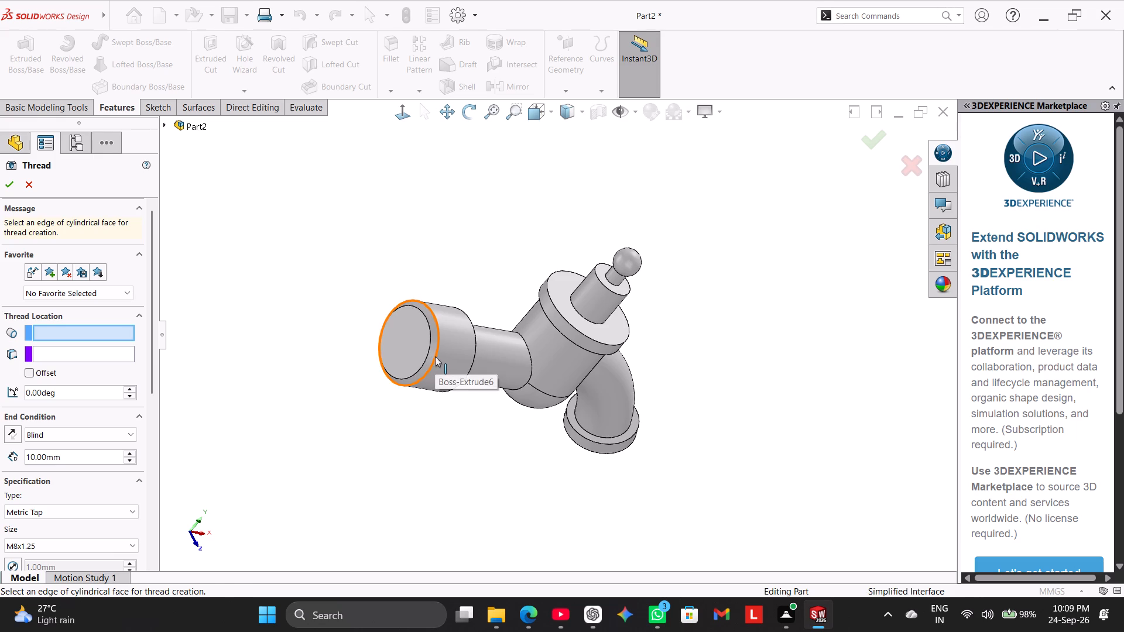
click(435, 356)
middle_drag(349, 282, 299, 294)
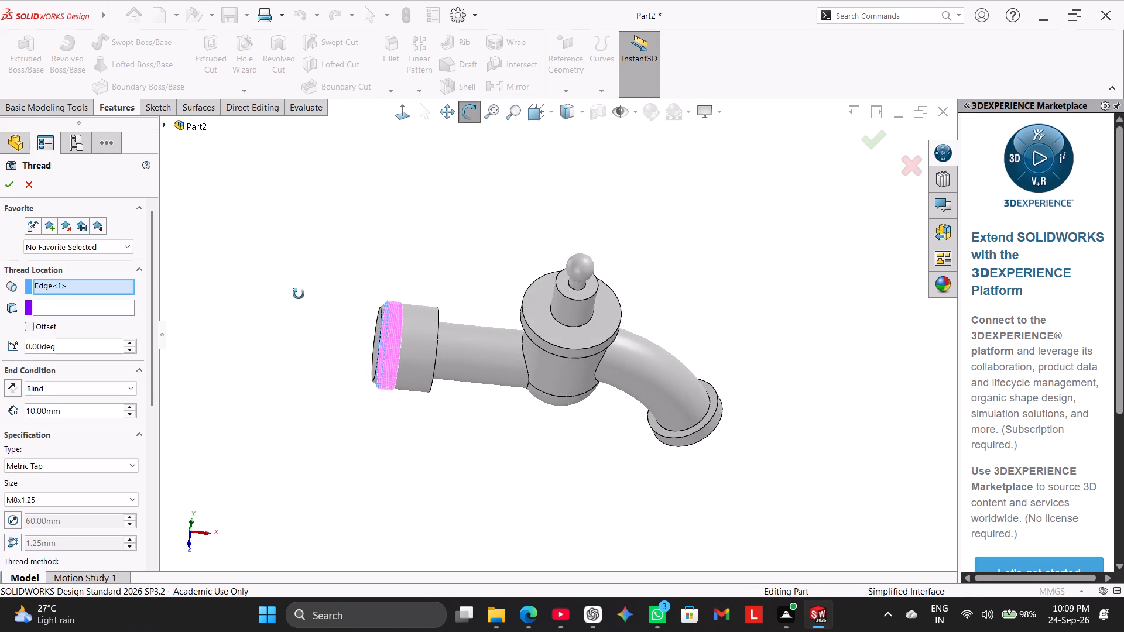
middle_drag(299, 294, 342, 294)
click(82, 312)
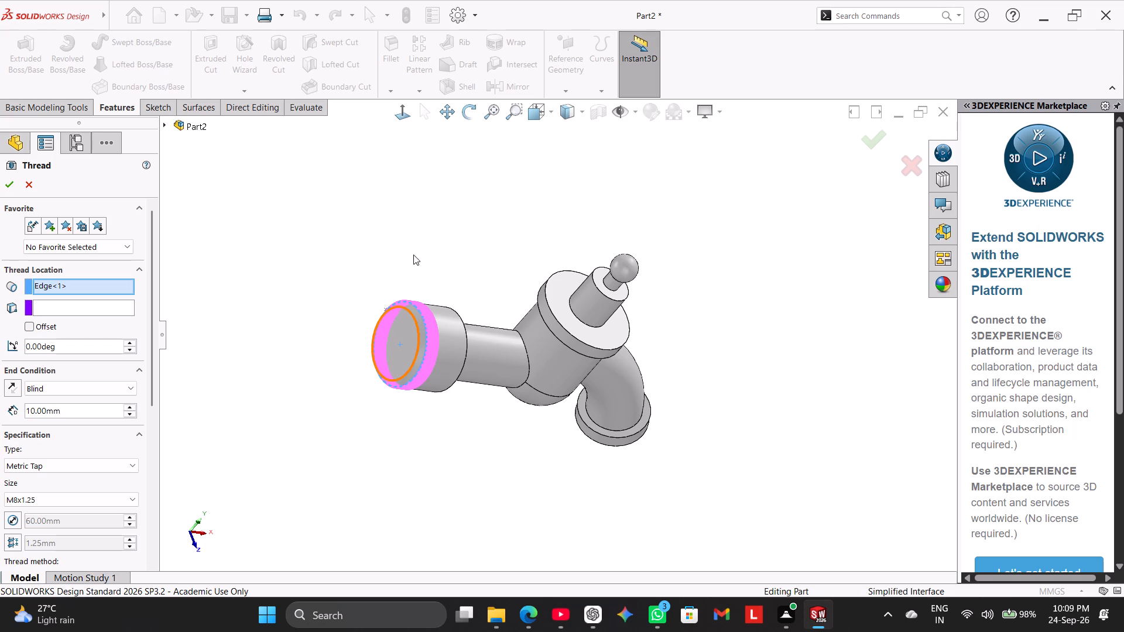
middle_drag(400, 245, 385, 229)
scroll(390, 217, down, 3)
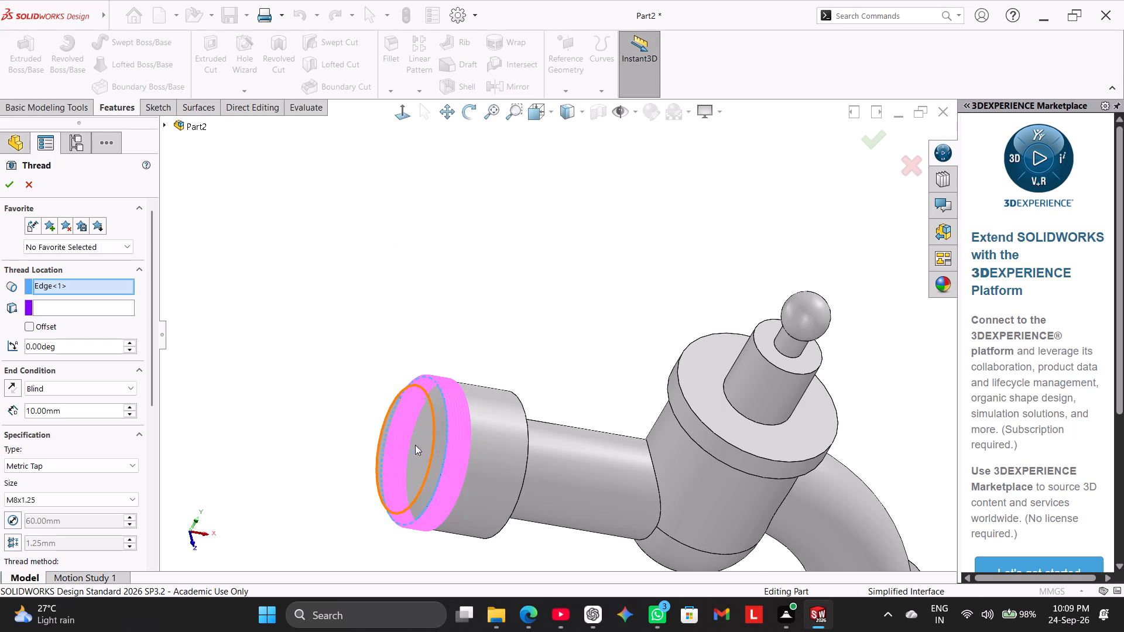
middle_drag(312, 365, 371, 388)
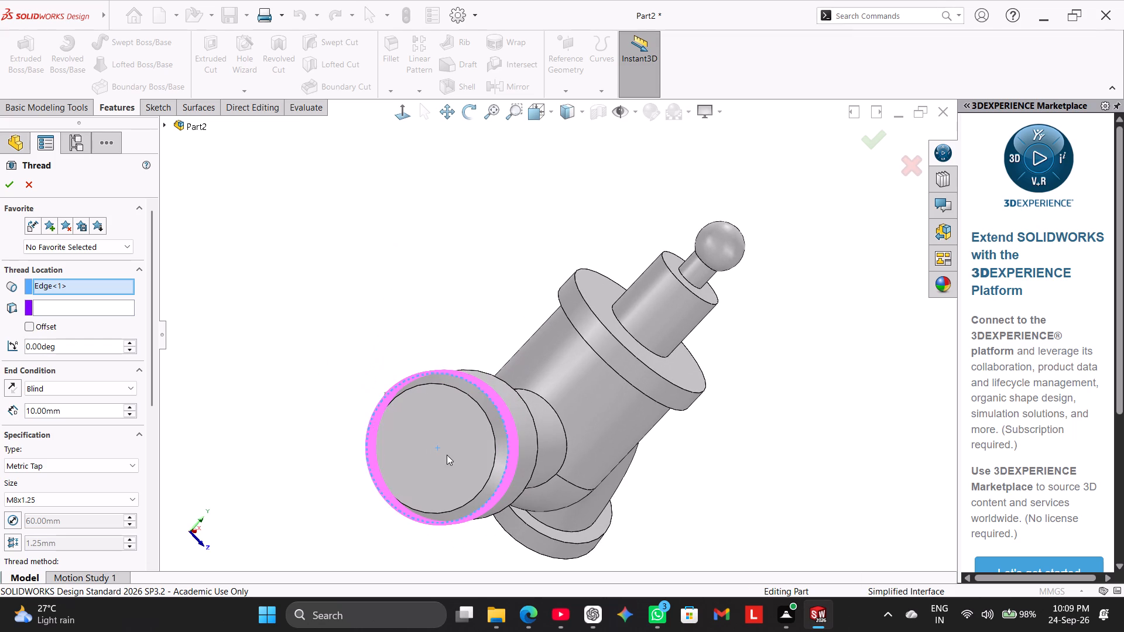
click(117, 303)
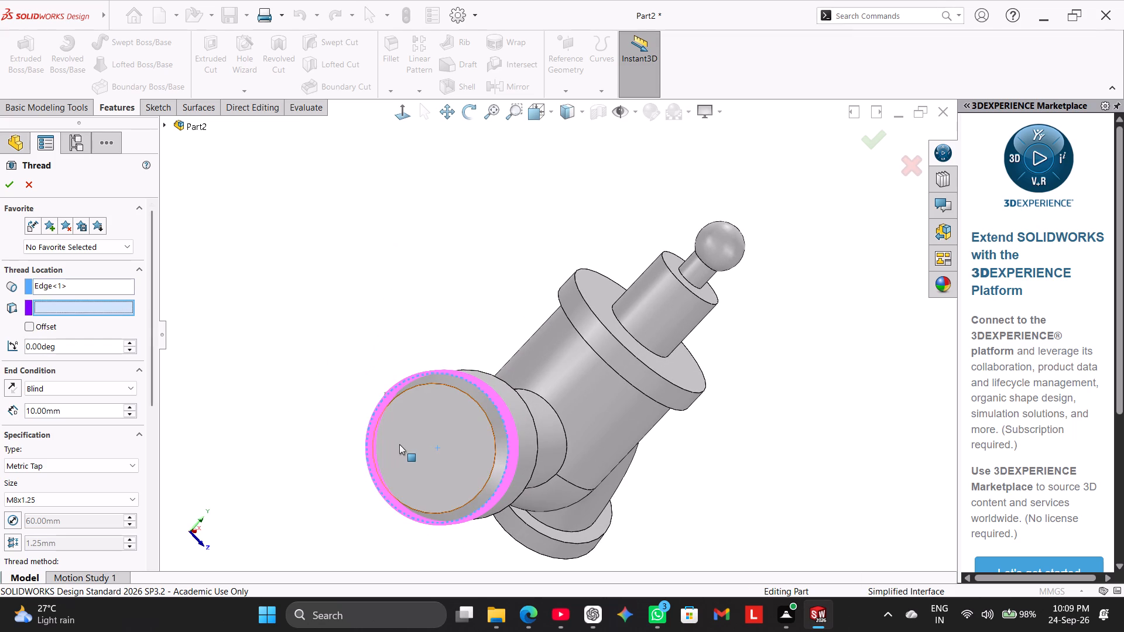
click(402, 443)
Set the collar thread's blind depth to 30 mm.
middle_drag(379, 324, 342, 326)
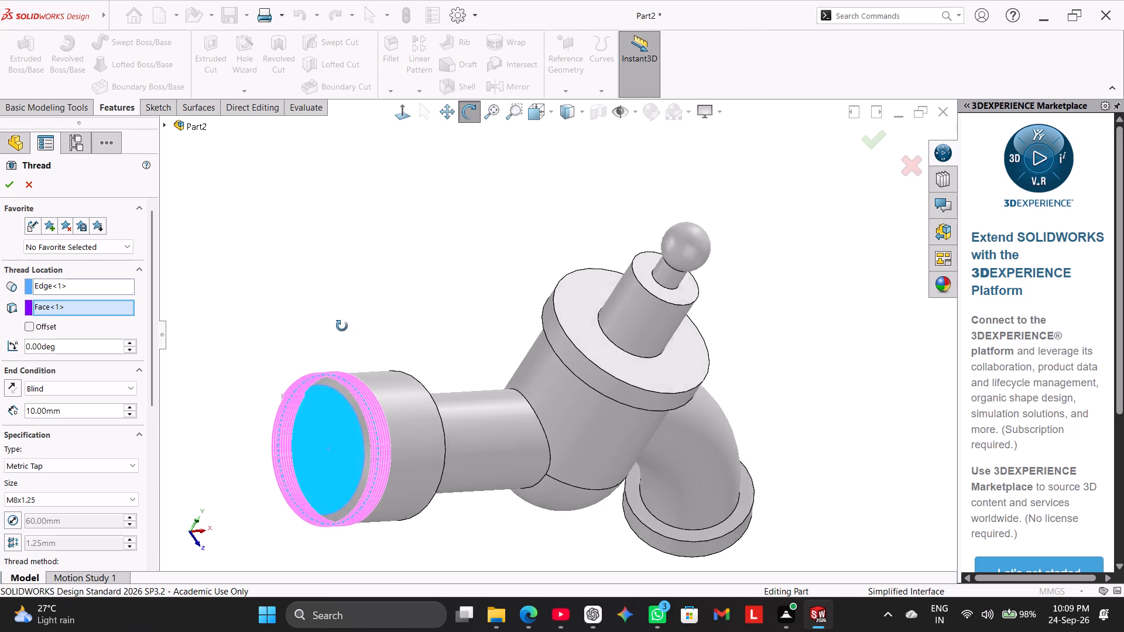
middle_drag(342, 326, 290, 307)
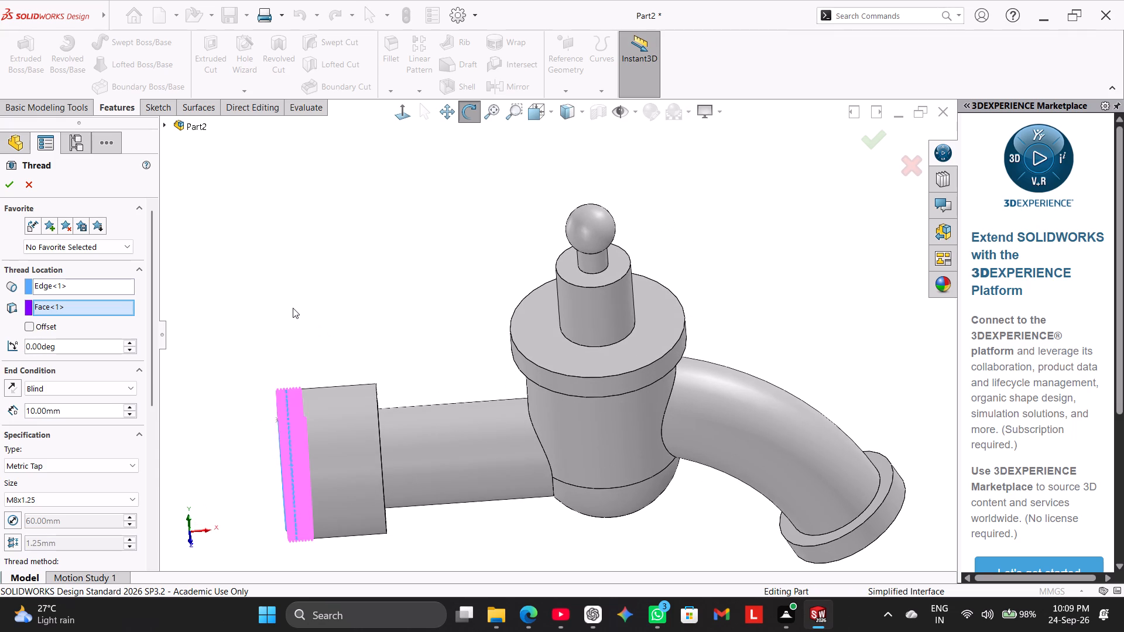
double_click(85, 414)
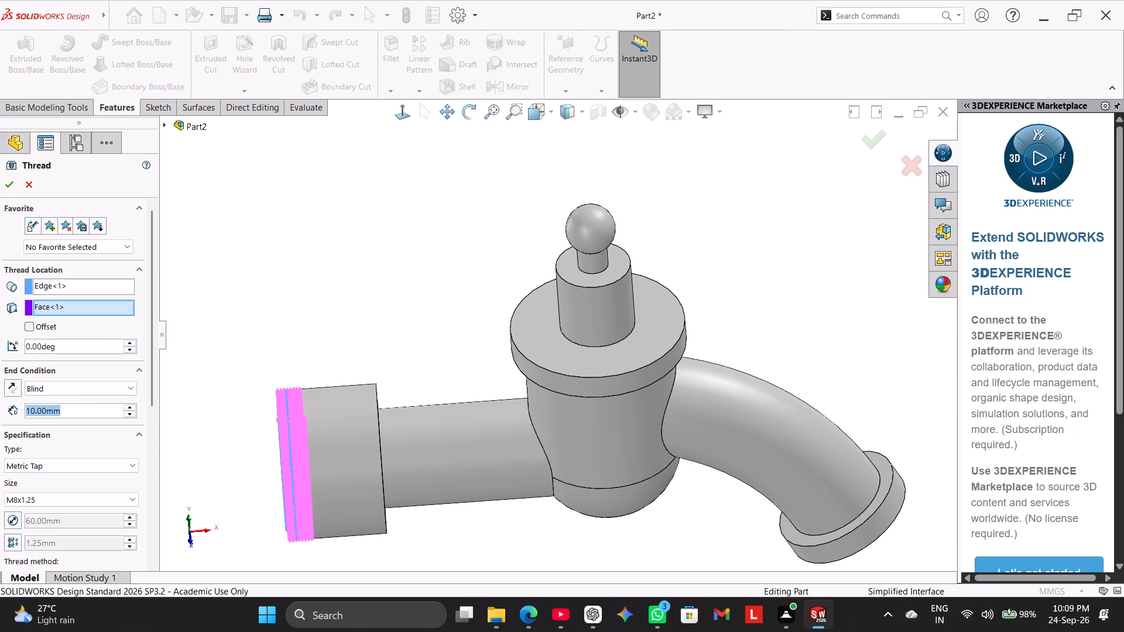
text(30)
key(Return)
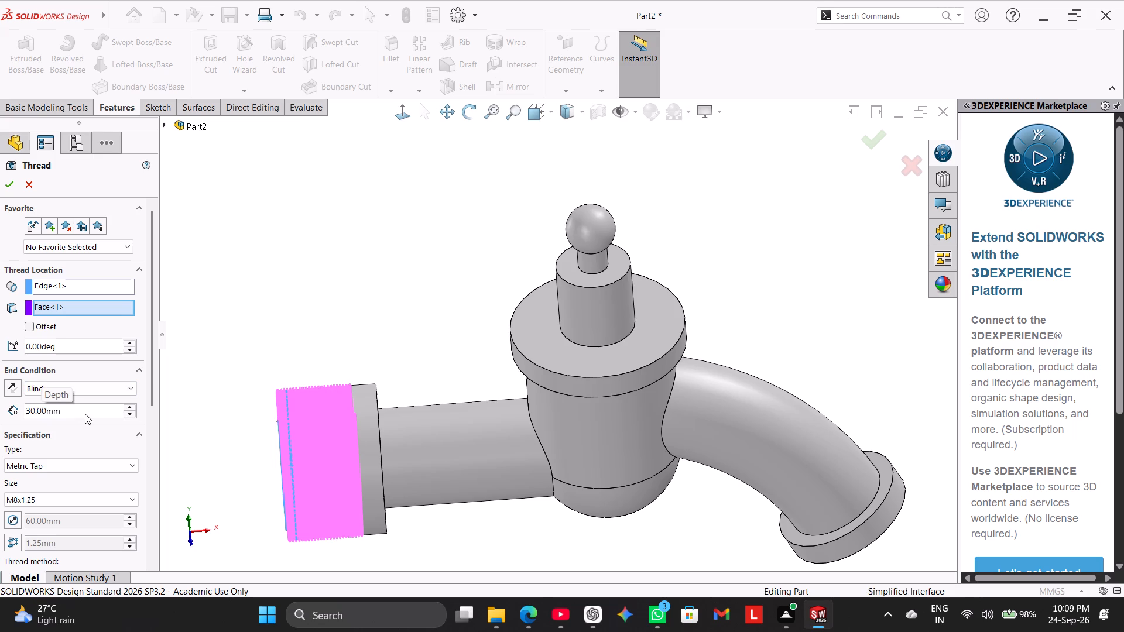
Set the collar thread's size to M52x5.0, keeping the Metric Tap type.
scroll(196, 468, up, 1)
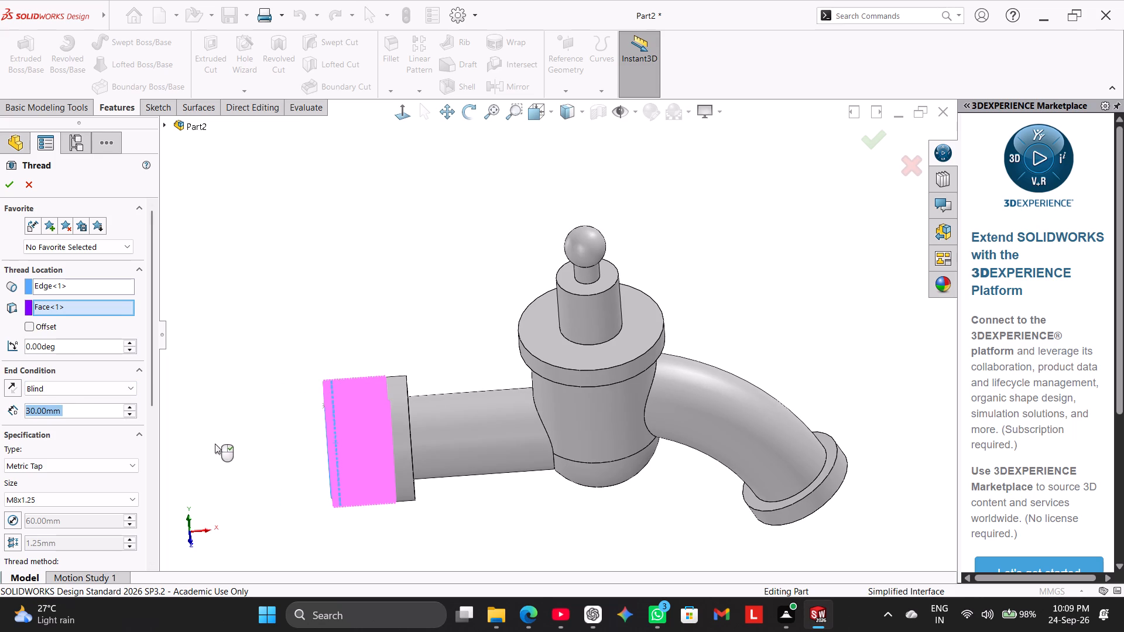
drag(151, 377, 154, 393)
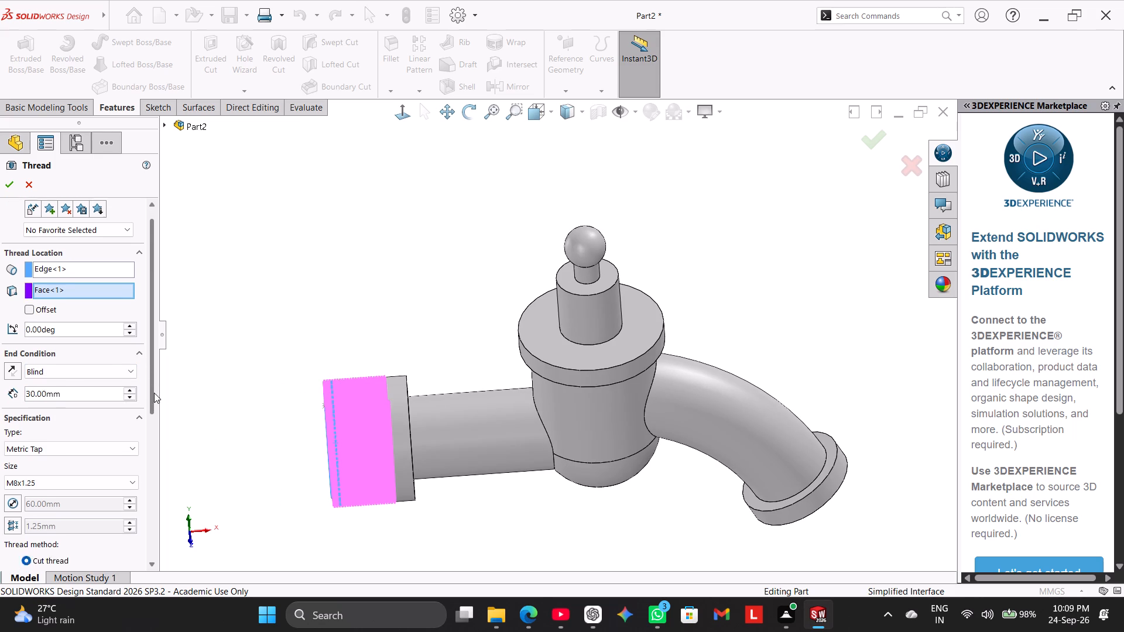
drag(154, 393, 155, 430)
click(121, 401)
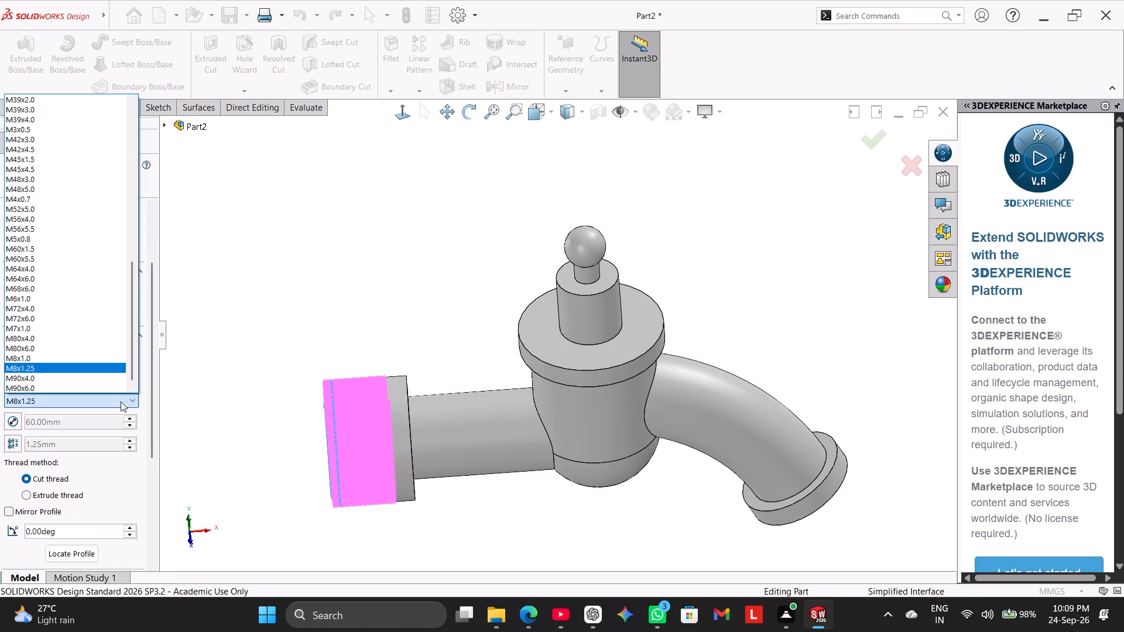
drag(133, 333, 132, 368)
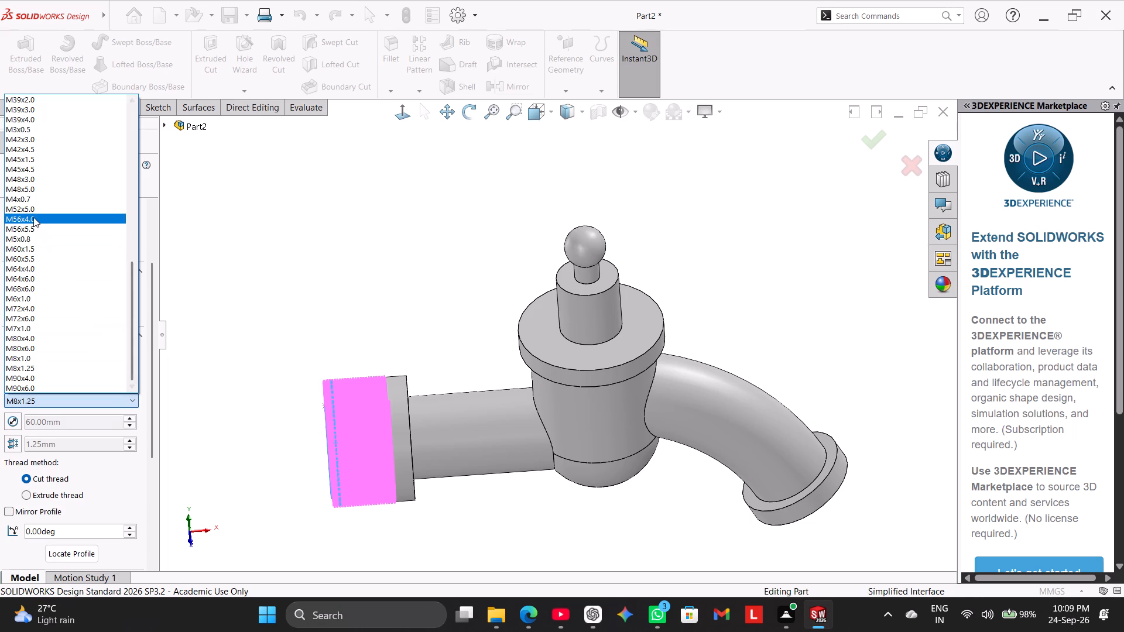
click(33, 206)
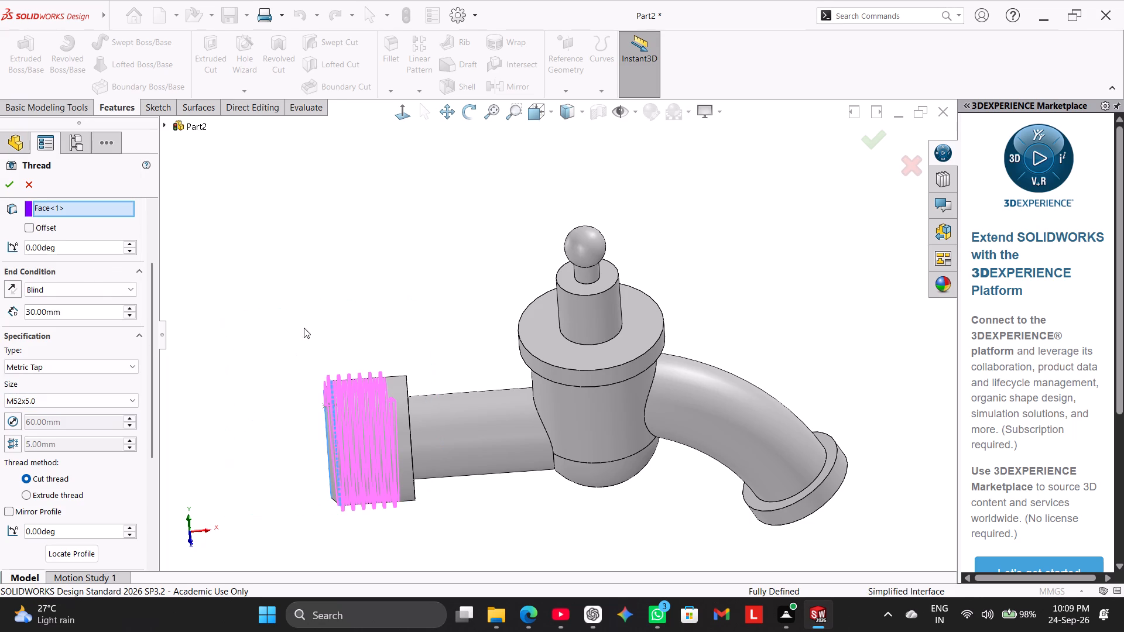
Have the collar thread trimmed with both its start face and its end face.
middle_click(328, 322)
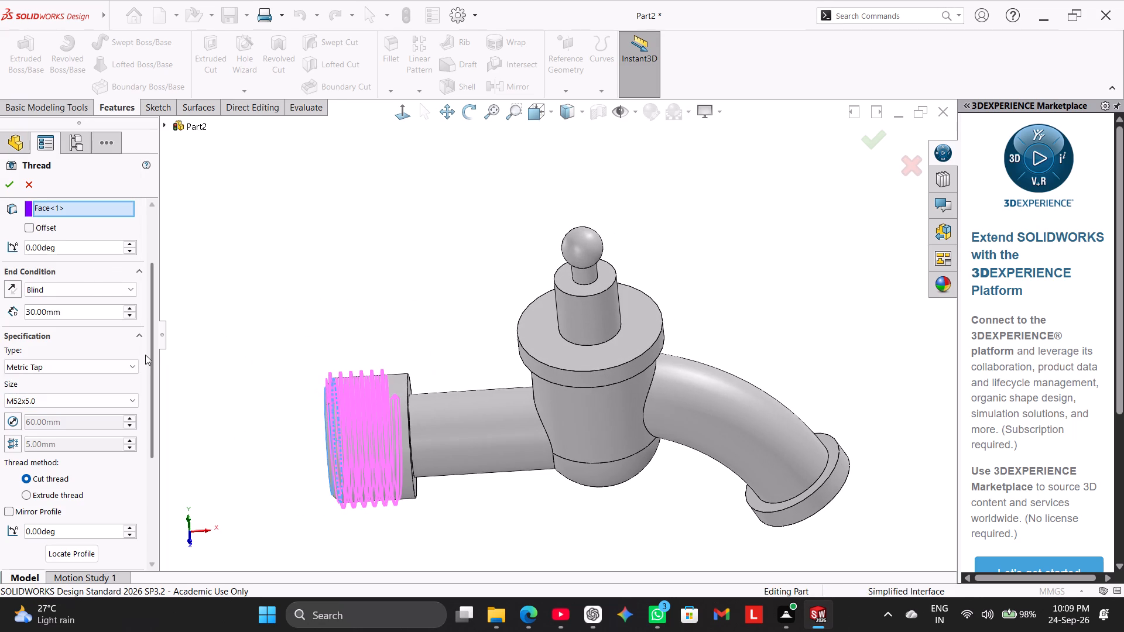
drag(150, 342, 152, 366)
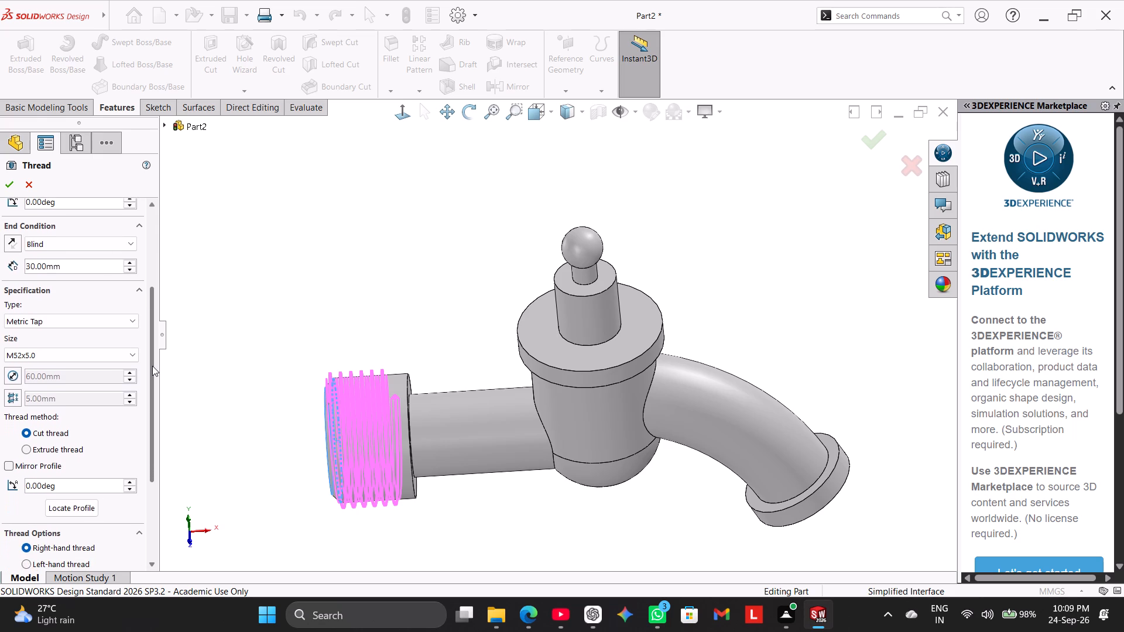
drag(152, 366, 155, 384)
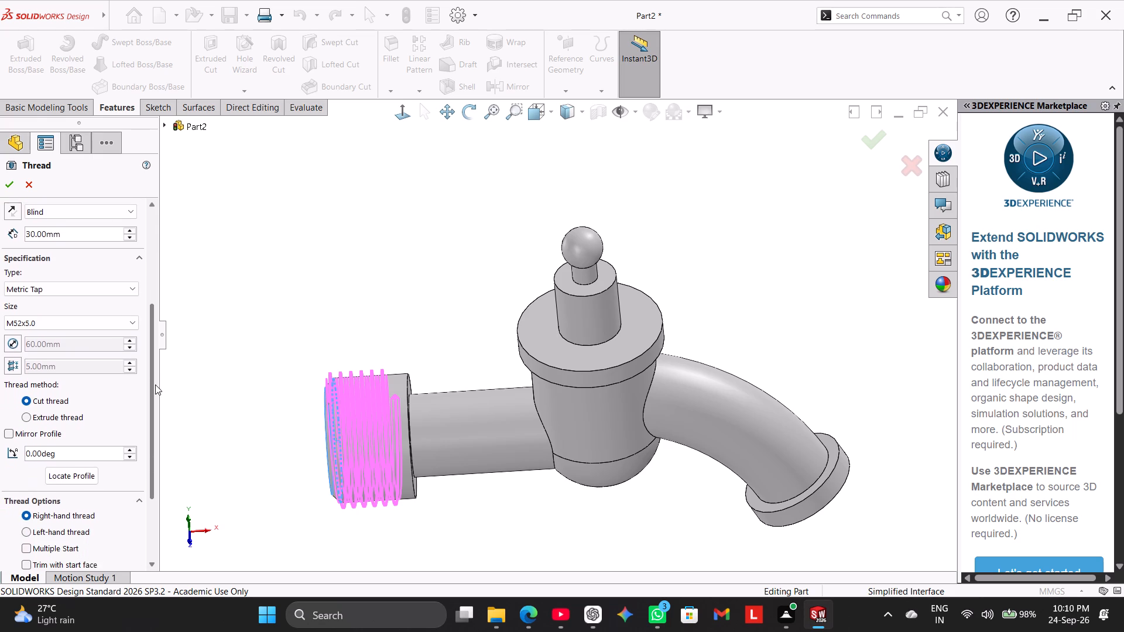
drag(155, 384, 156, 432)
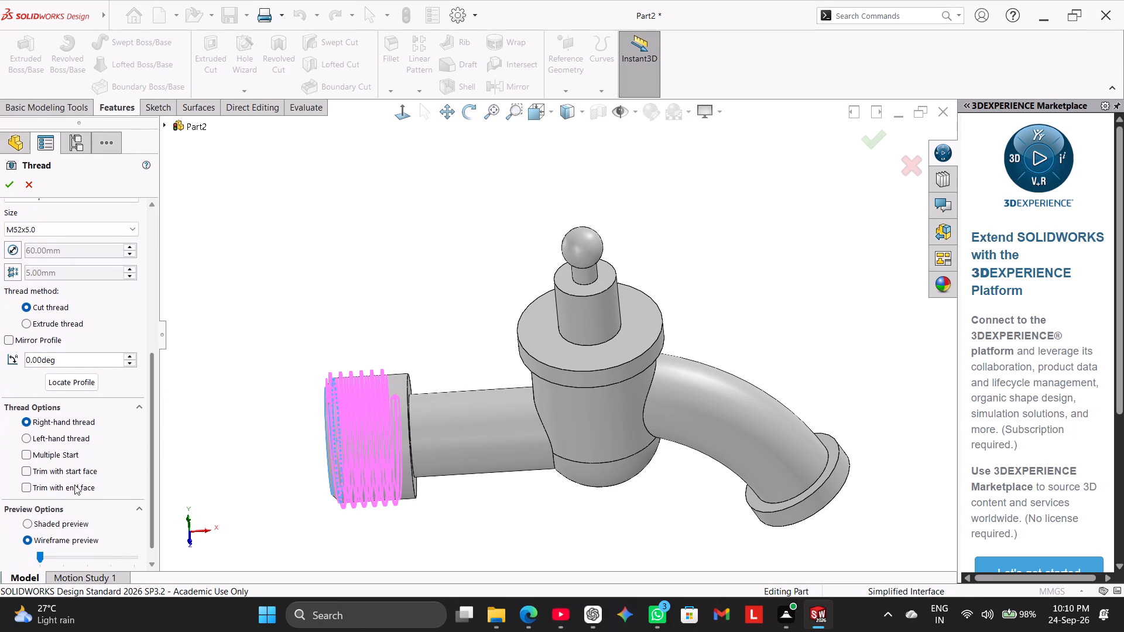
click(28, 470)
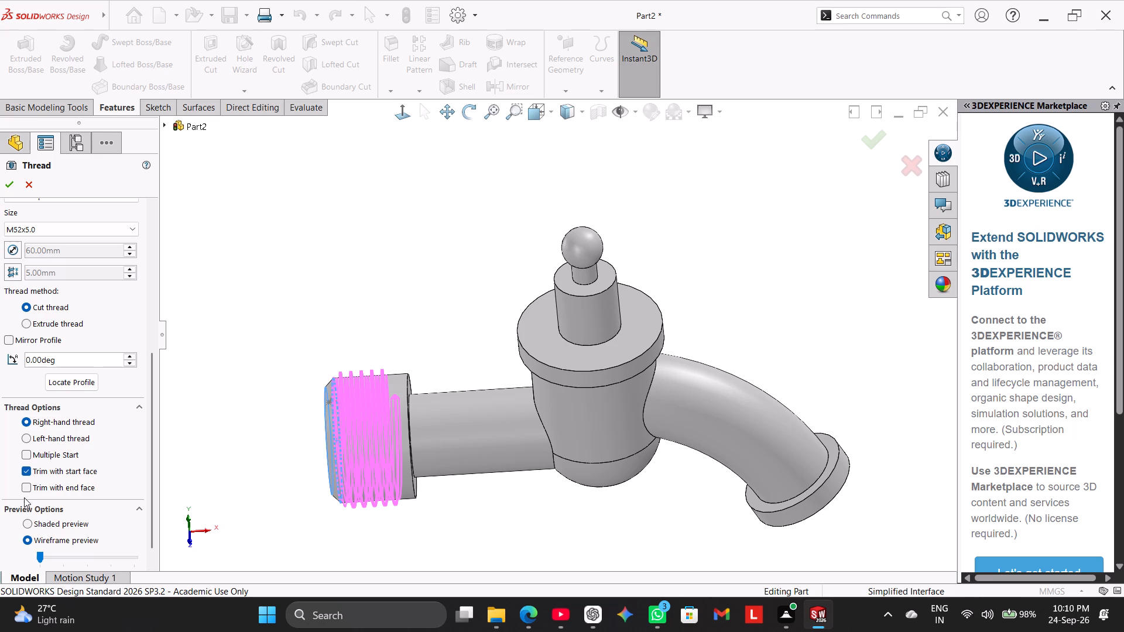
click(24, 492)
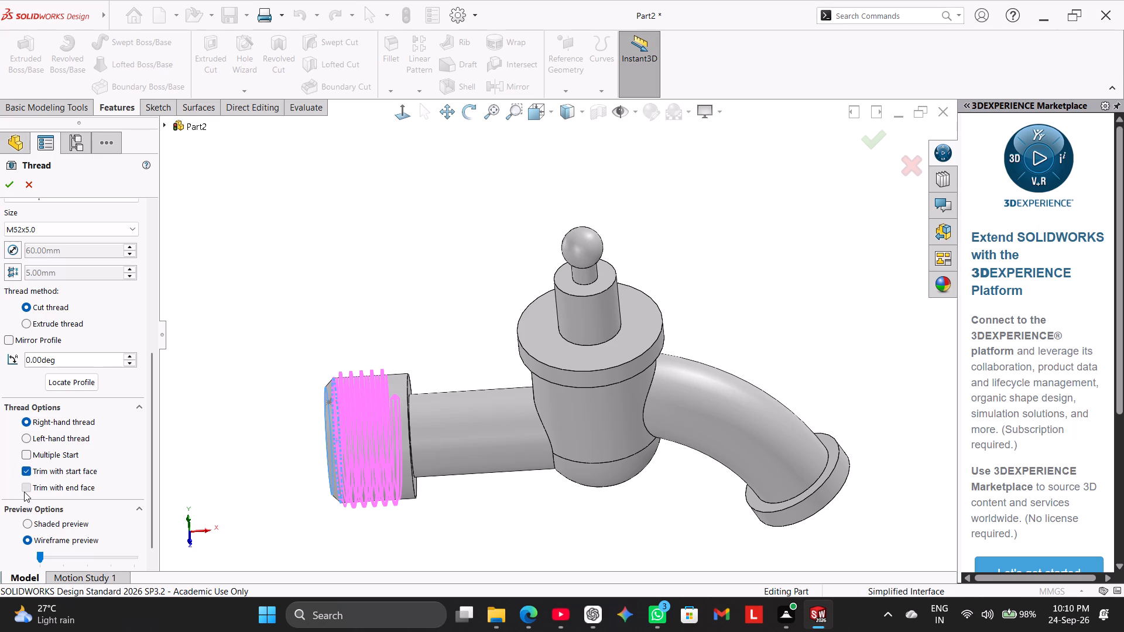
click(24, 490)
click(24, 490)
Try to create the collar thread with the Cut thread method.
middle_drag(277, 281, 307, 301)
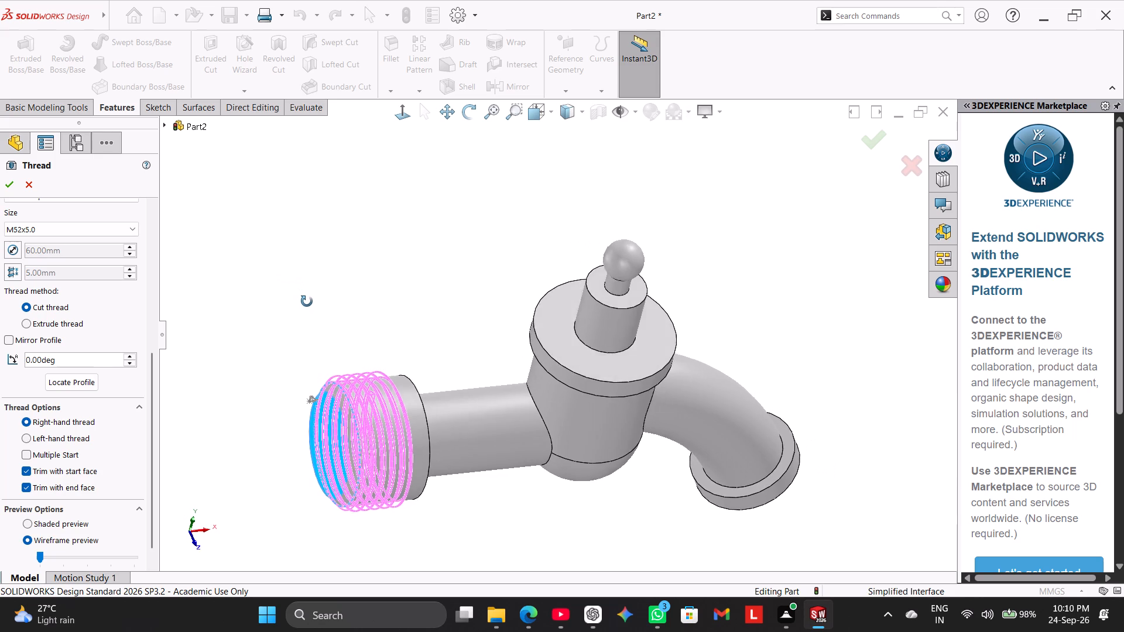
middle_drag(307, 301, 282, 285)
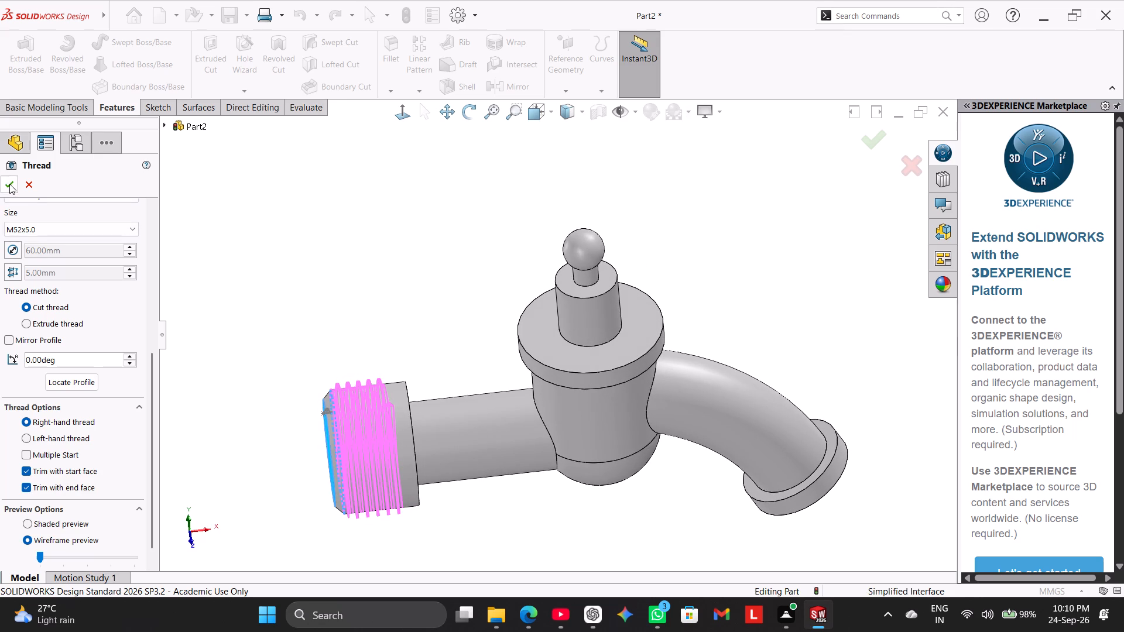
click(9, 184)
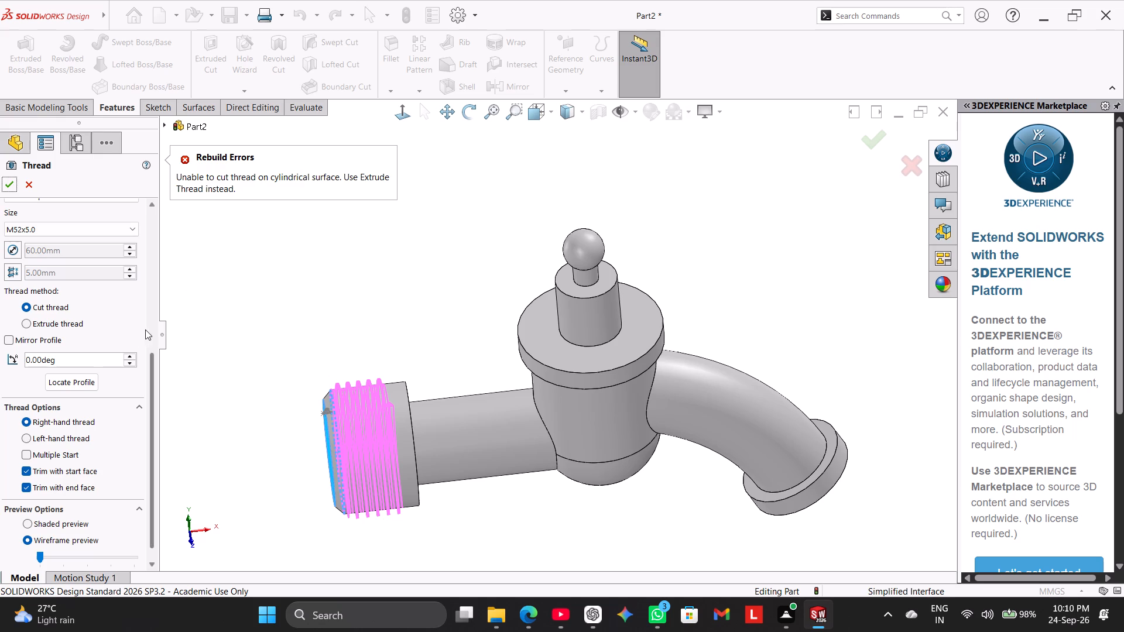
Change the thread method to Extrude thread and create the thread on the collar.
click(69, 326)
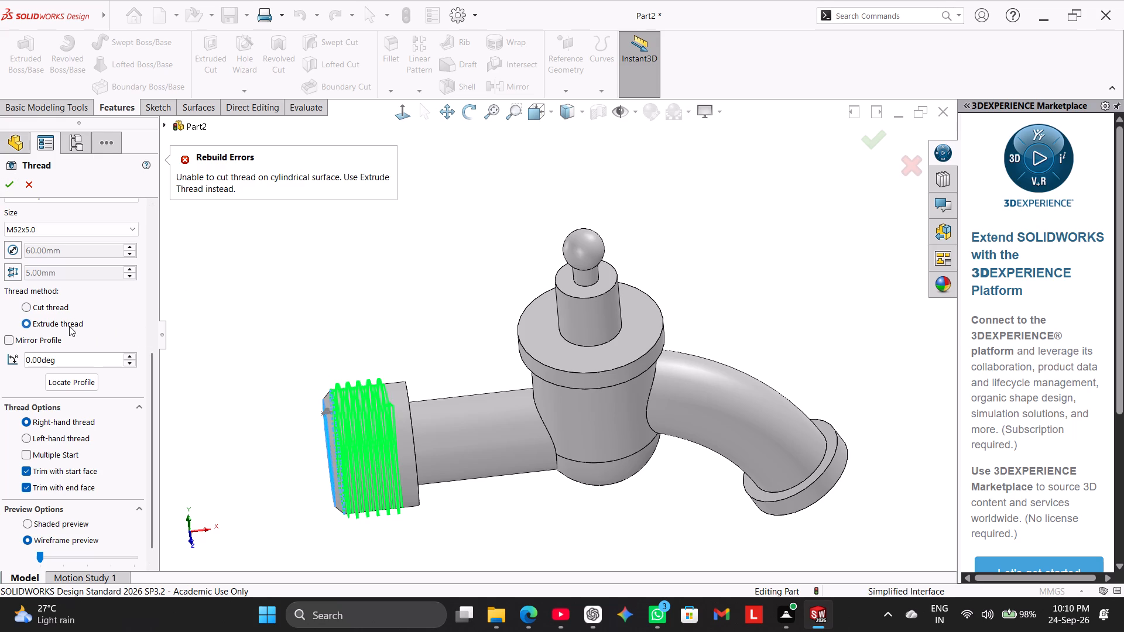
middle_drag(237, 308, 251, 292)
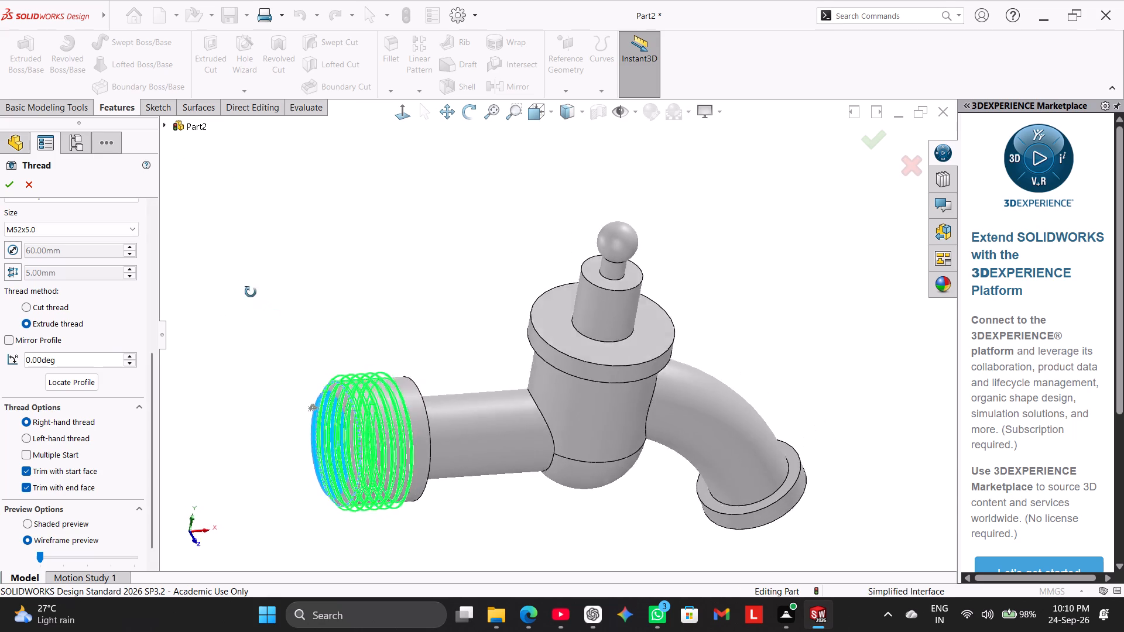
middle_drag(251, 292, 239, 290)
click(11, 182)
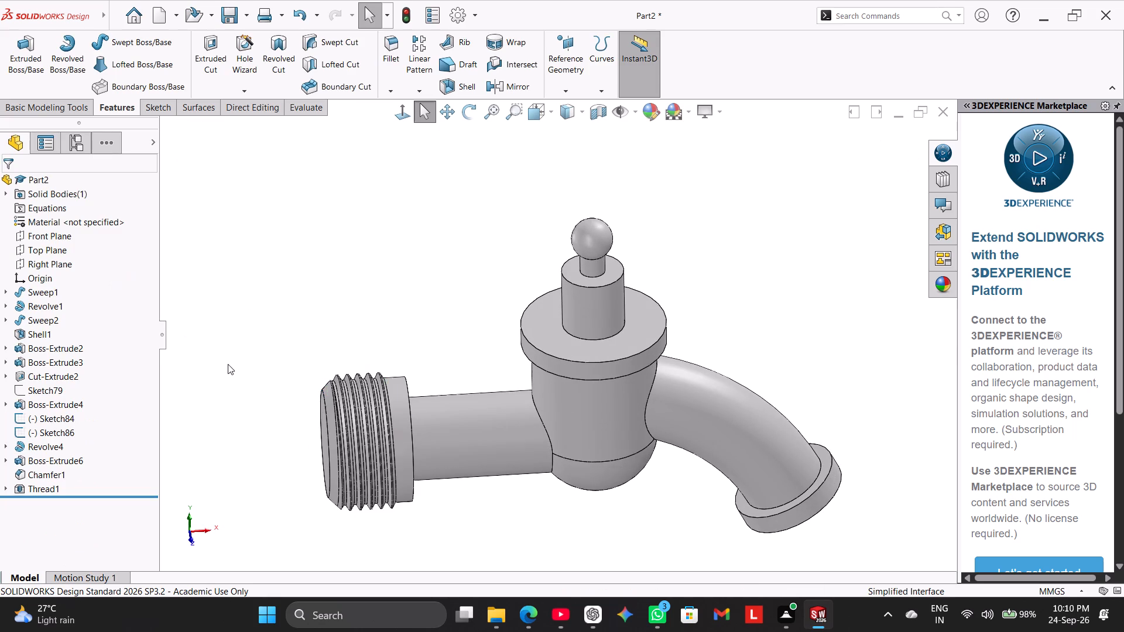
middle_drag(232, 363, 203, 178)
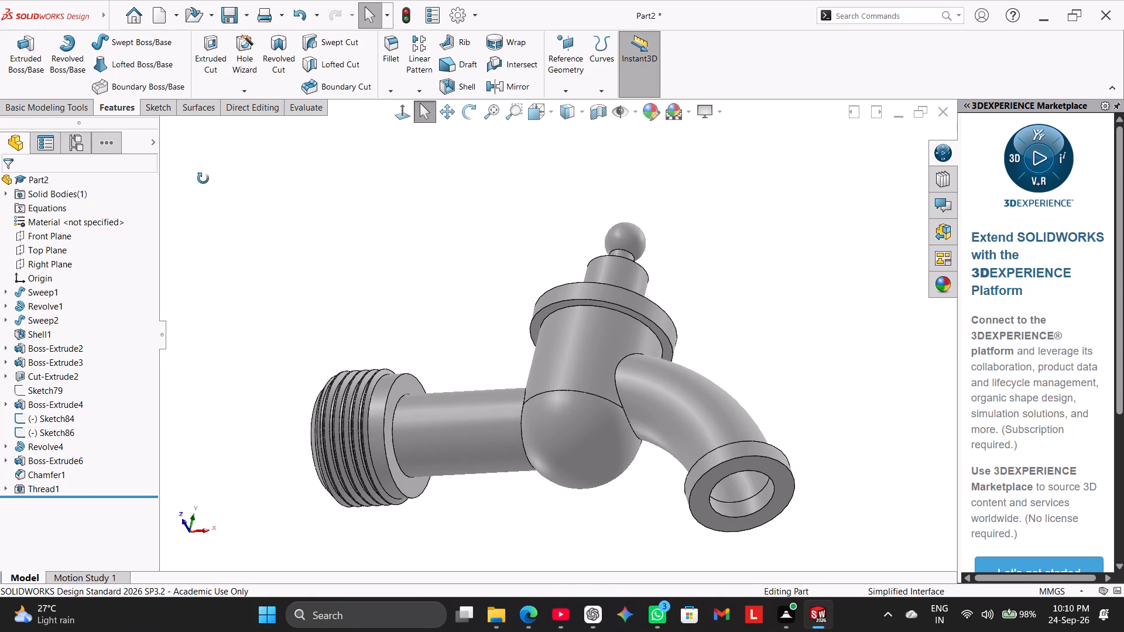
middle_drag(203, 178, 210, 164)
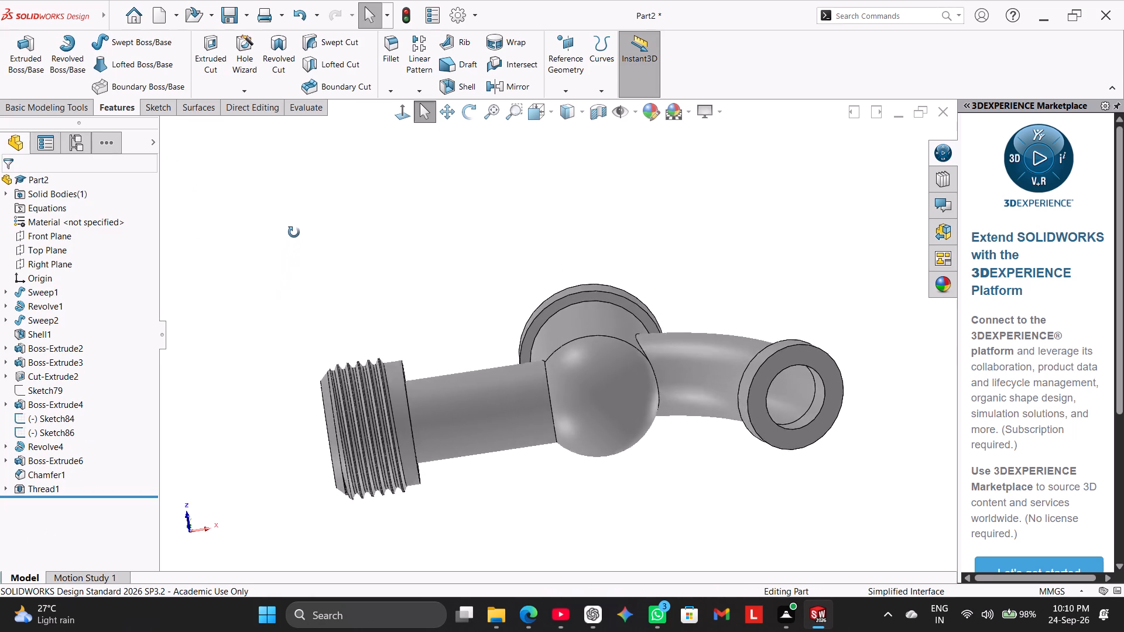
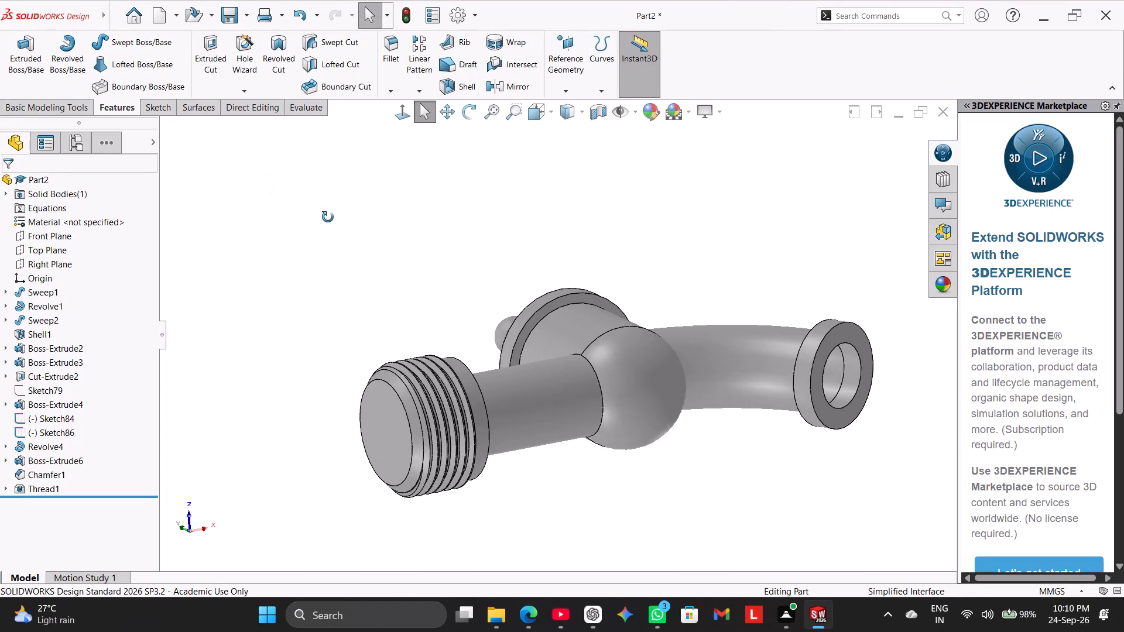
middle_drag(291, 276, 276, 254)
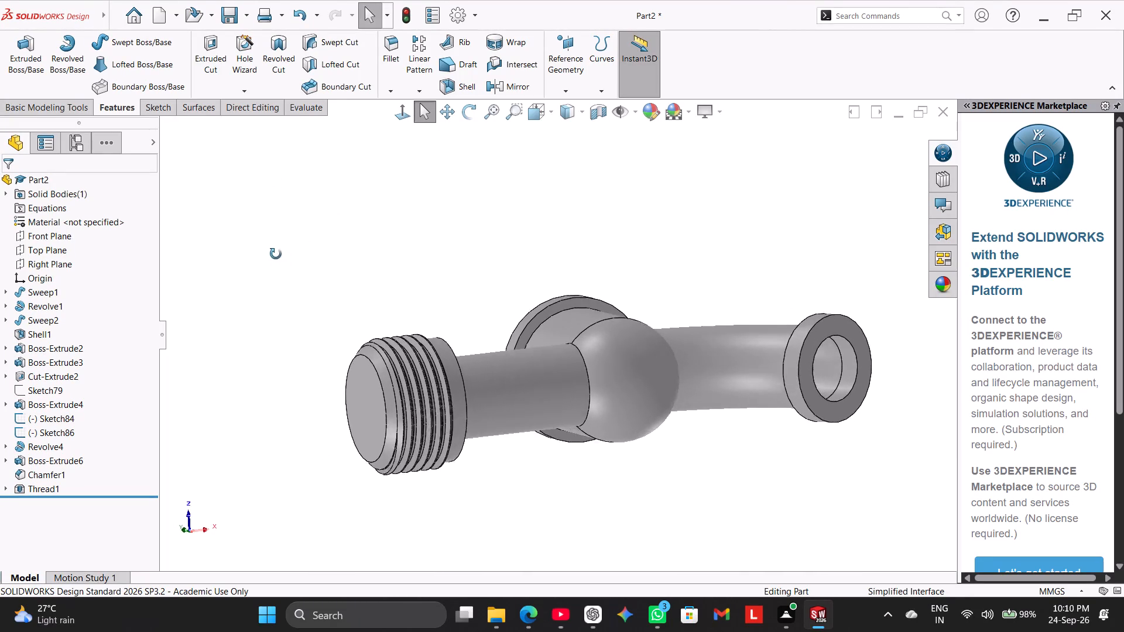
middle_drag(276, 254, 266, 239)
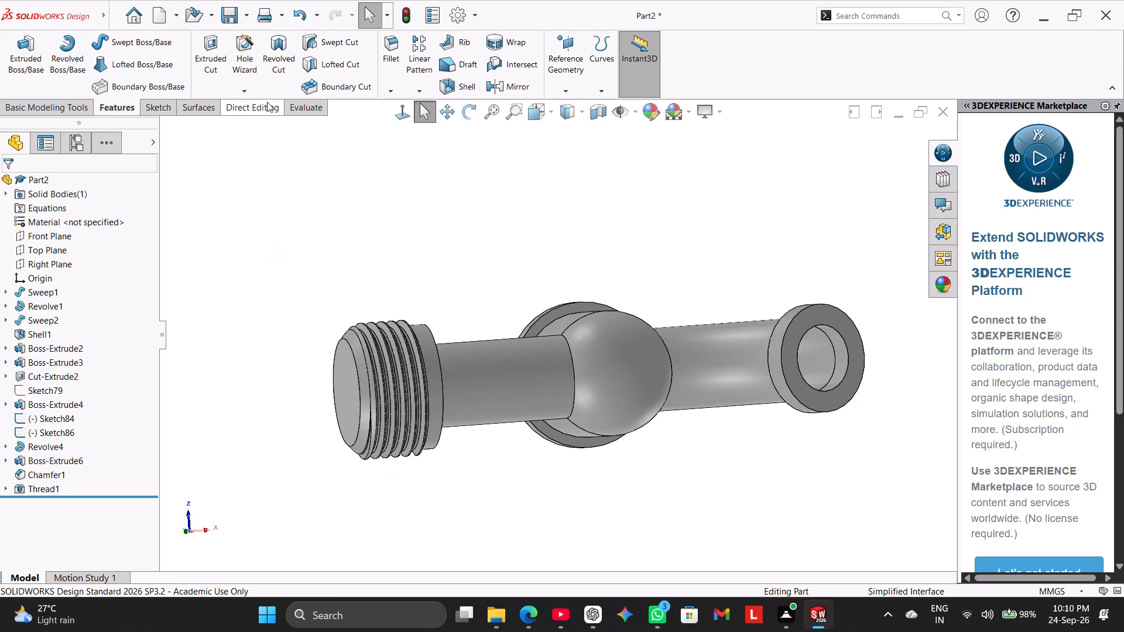
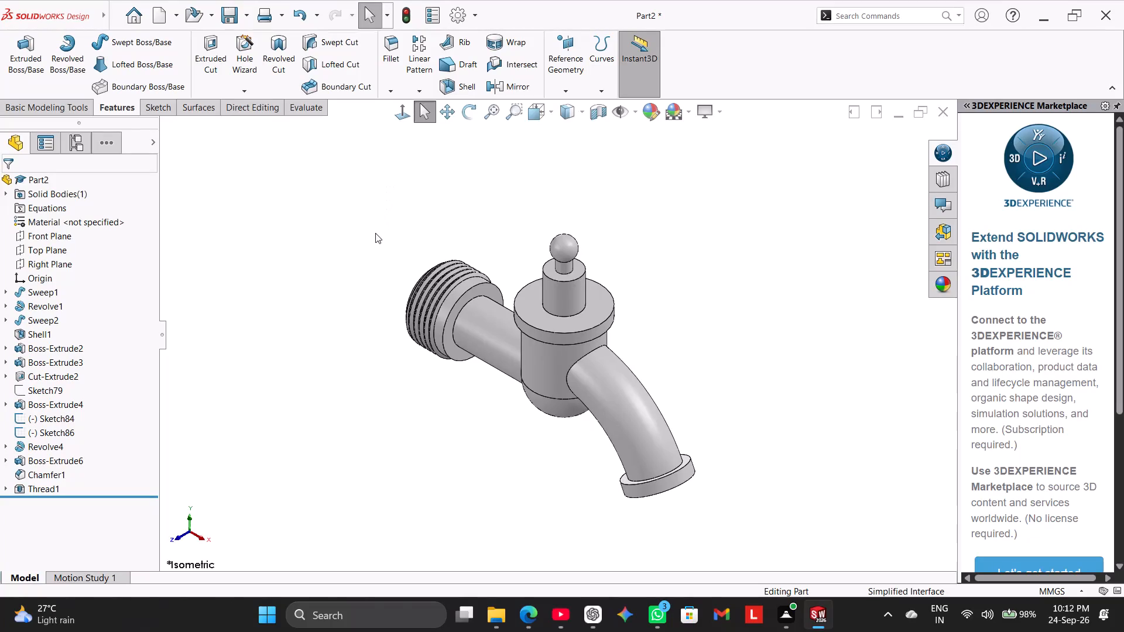
Edit the inlet collar's extrusion sketch, set the circle diameter to 52 mm, and exit the sketch.
click(6, 459)
right_click(42, 475)
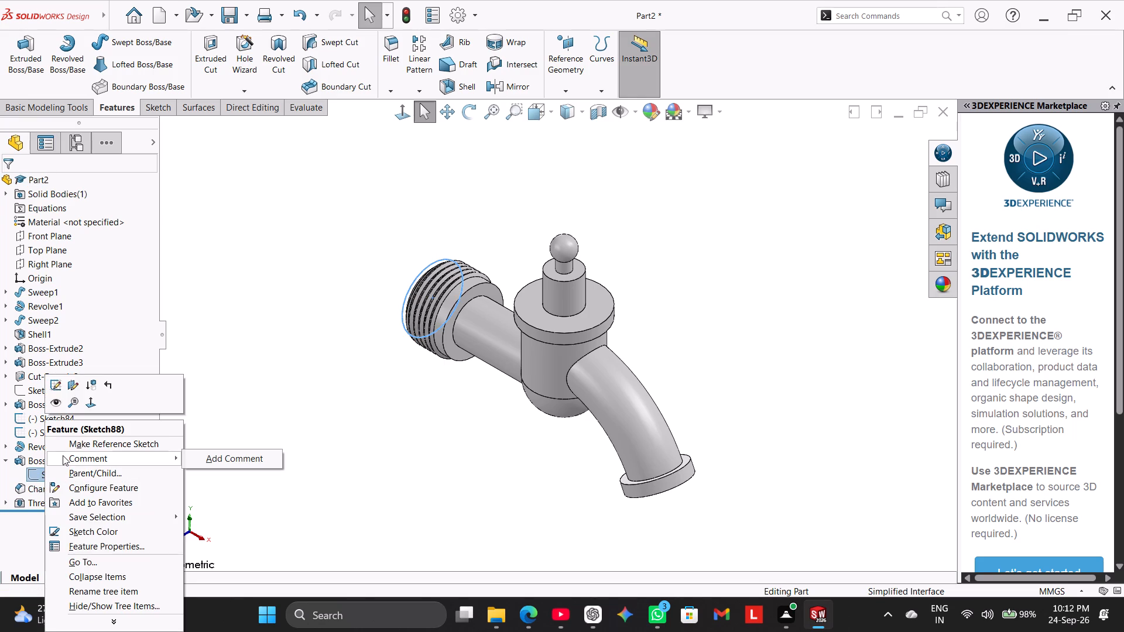
click(59, 384)
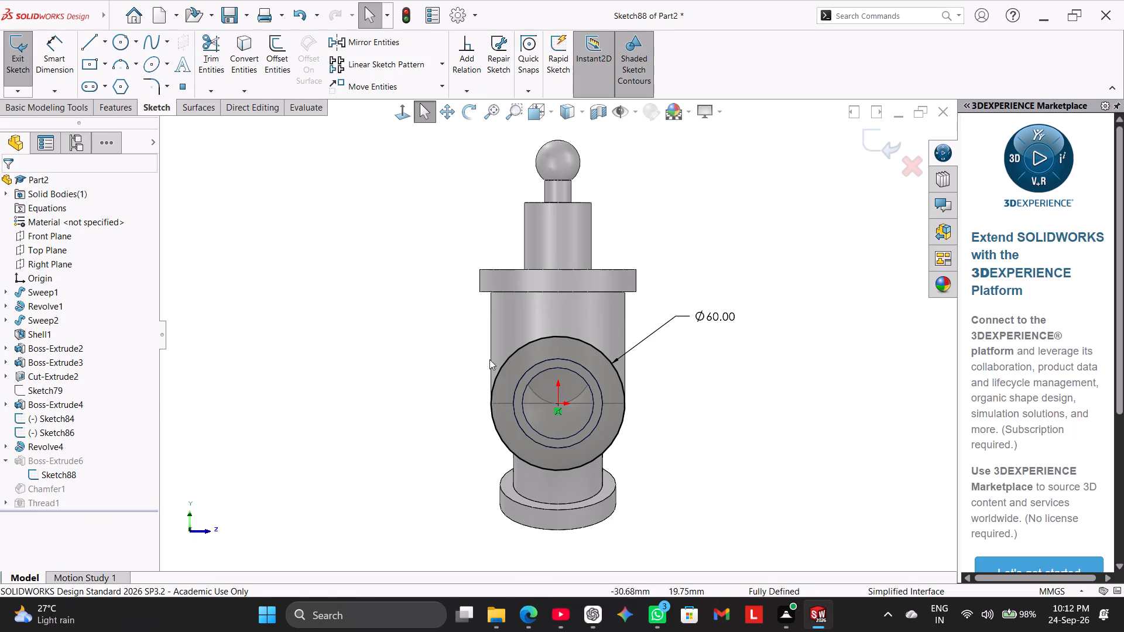
double_click(721, 311)
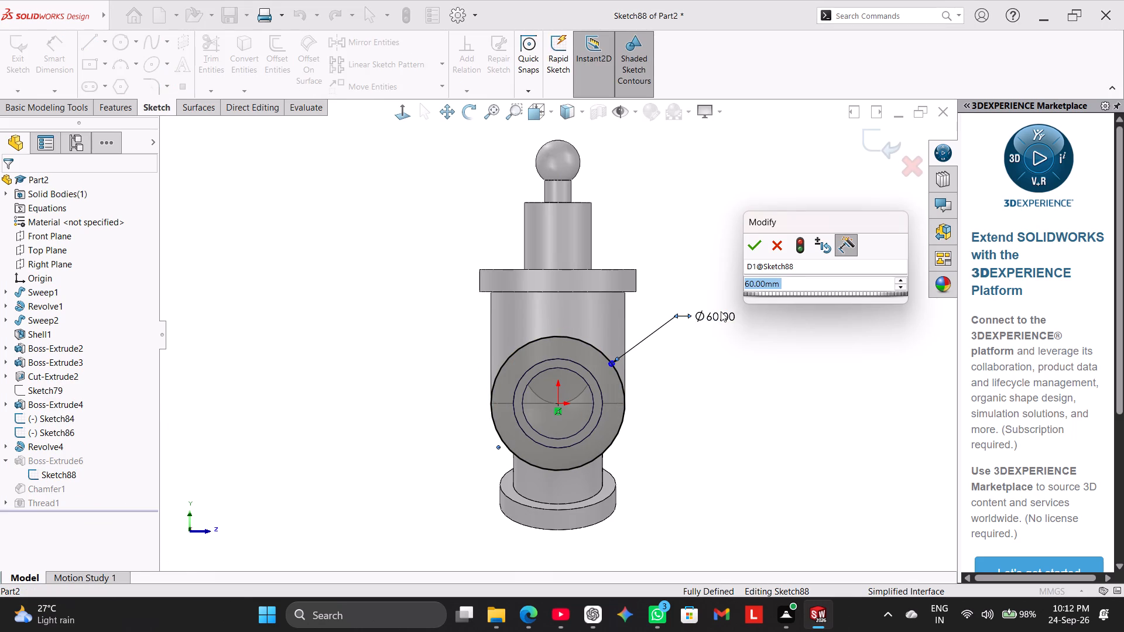
text(52)
key(Return)
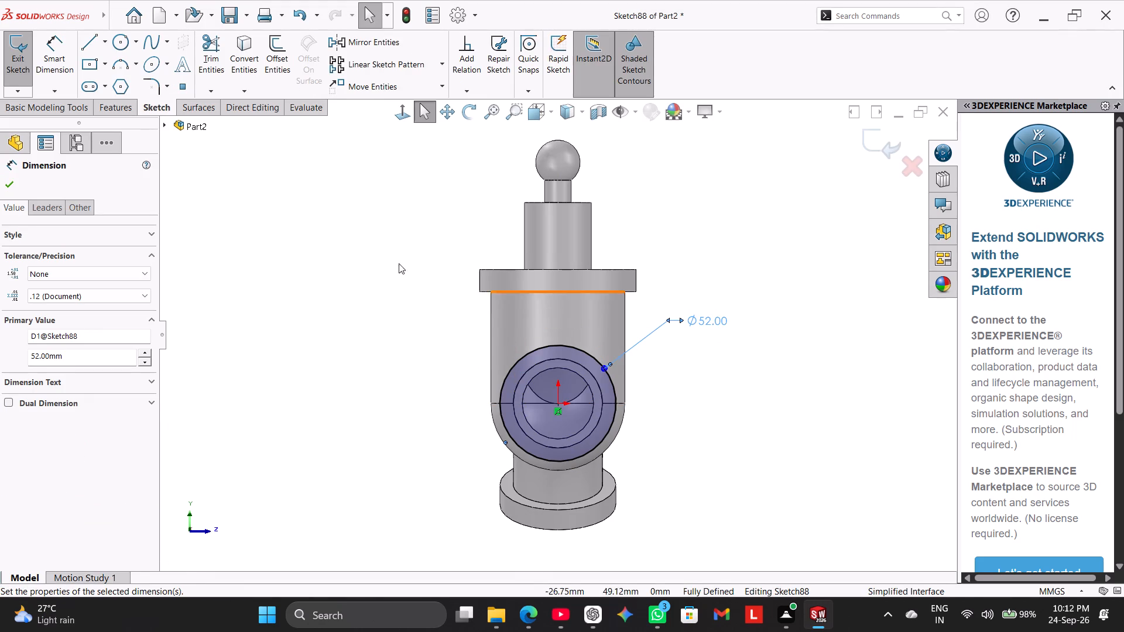
click(1, 186)
middle_drag(353, 264, 337, 265)
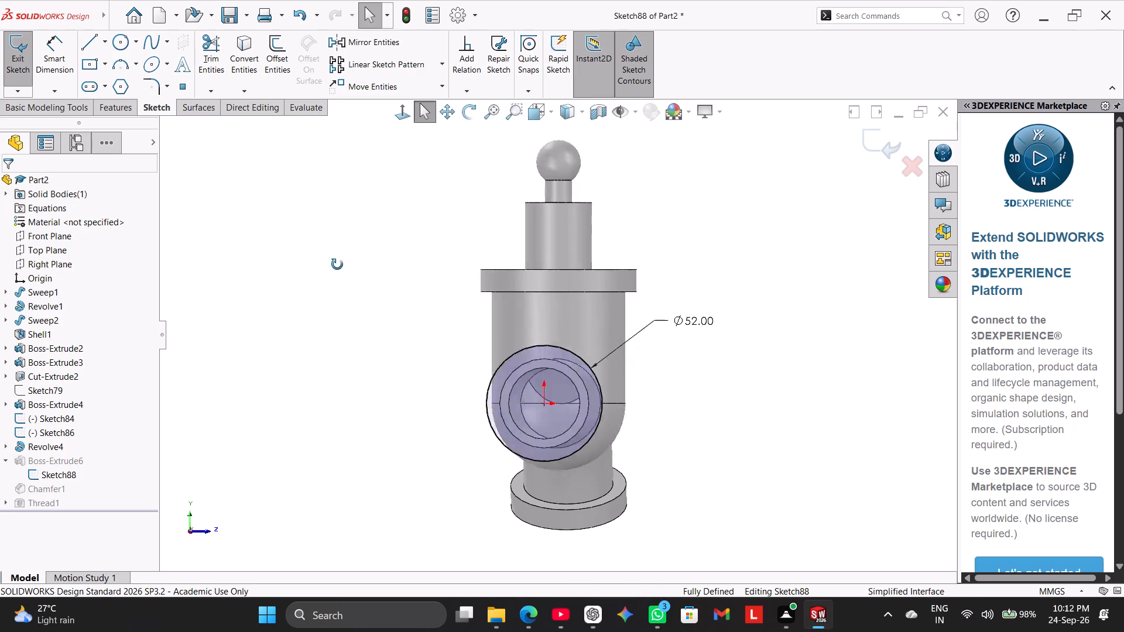
middle_drag(337, 265, 268, 295)
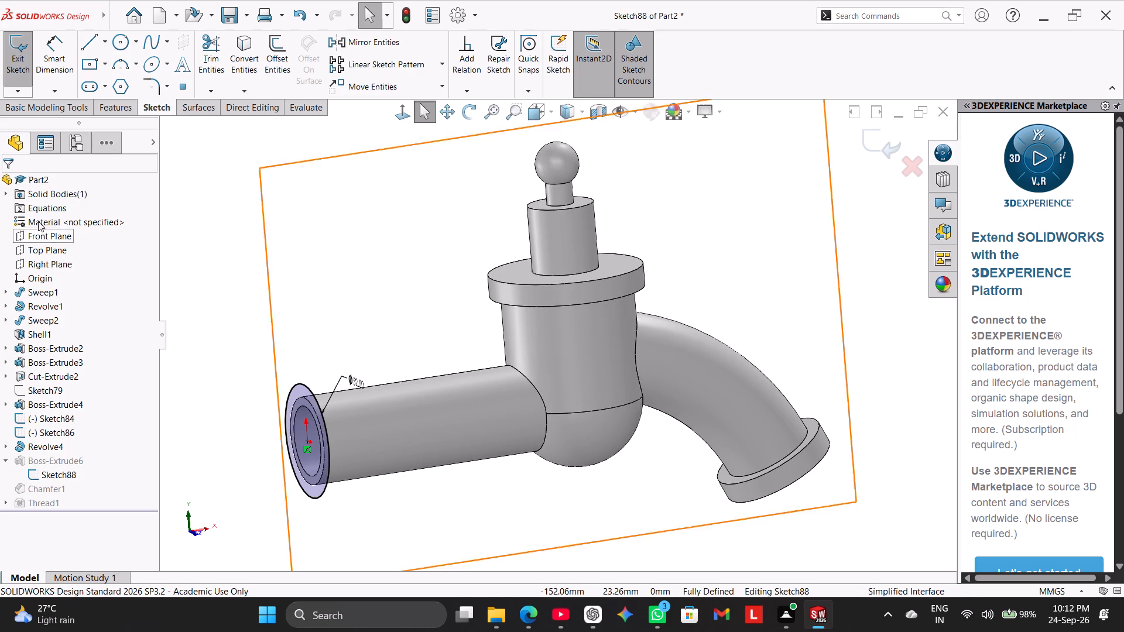
click(16, 77)
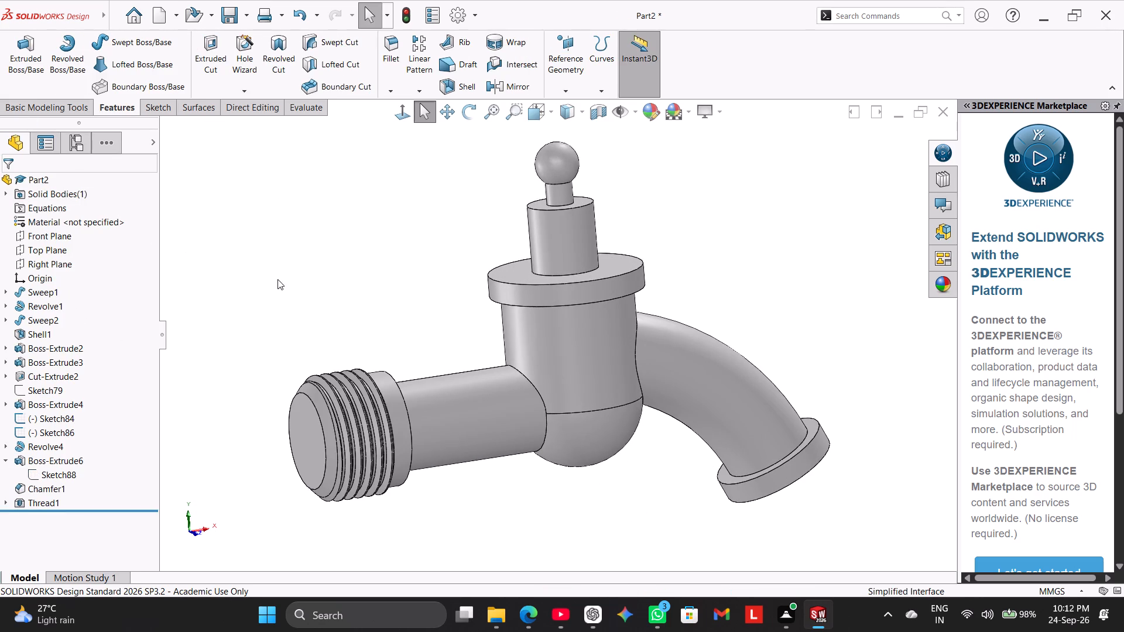
Delete the existing thread feature from the inlet collar, including its dependent thread profile.
click(277, 279)
middle_drag(282, 296, 242, 257)
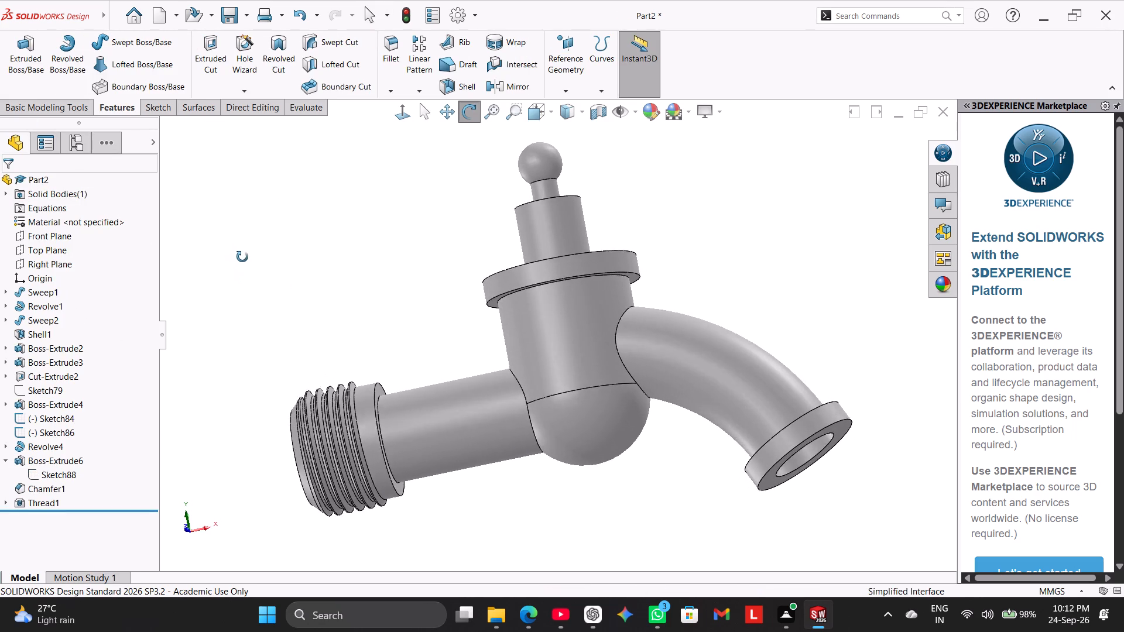
middle_drag(242, 257, 259, 290)
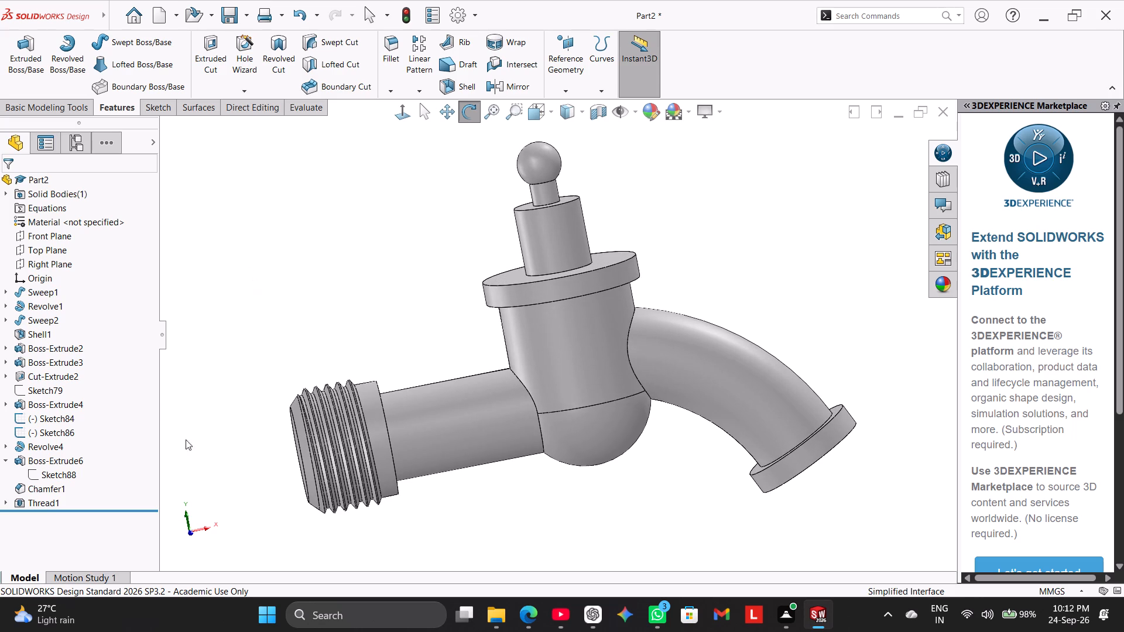
middle_drag(228, 450, 247, 421)
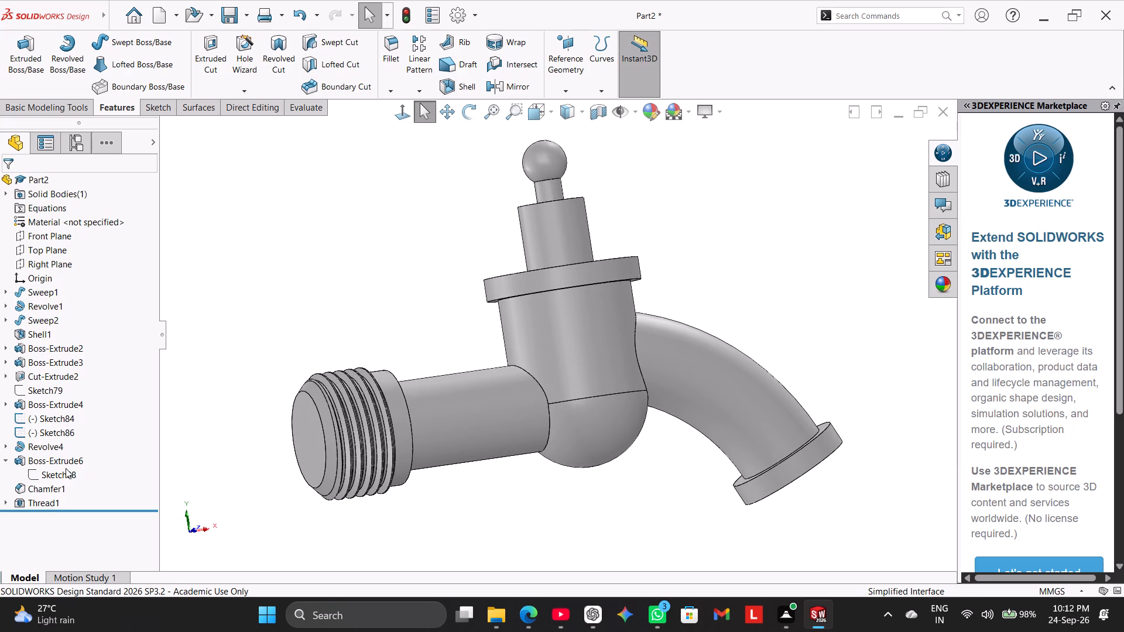
right_click(43, 502)
click(84, 444)
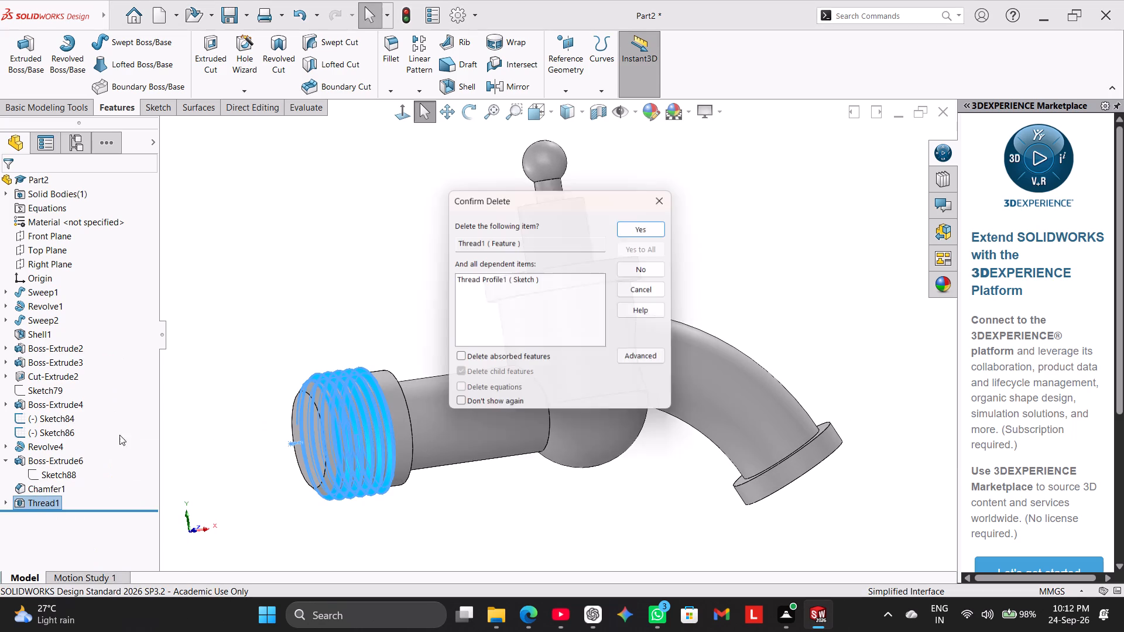
click(638, 215)
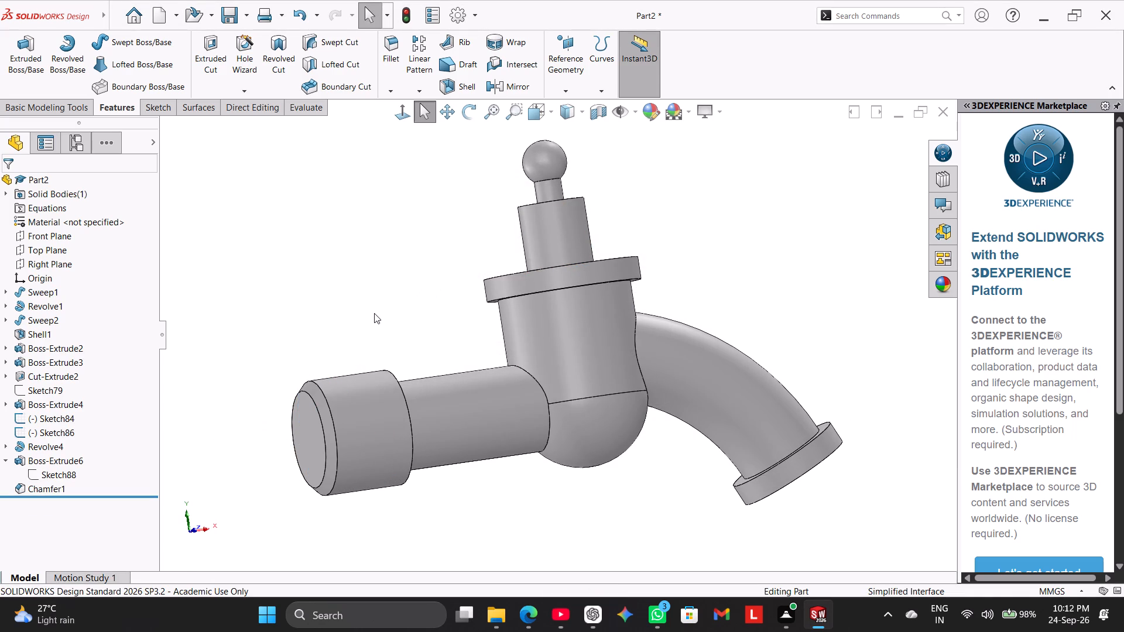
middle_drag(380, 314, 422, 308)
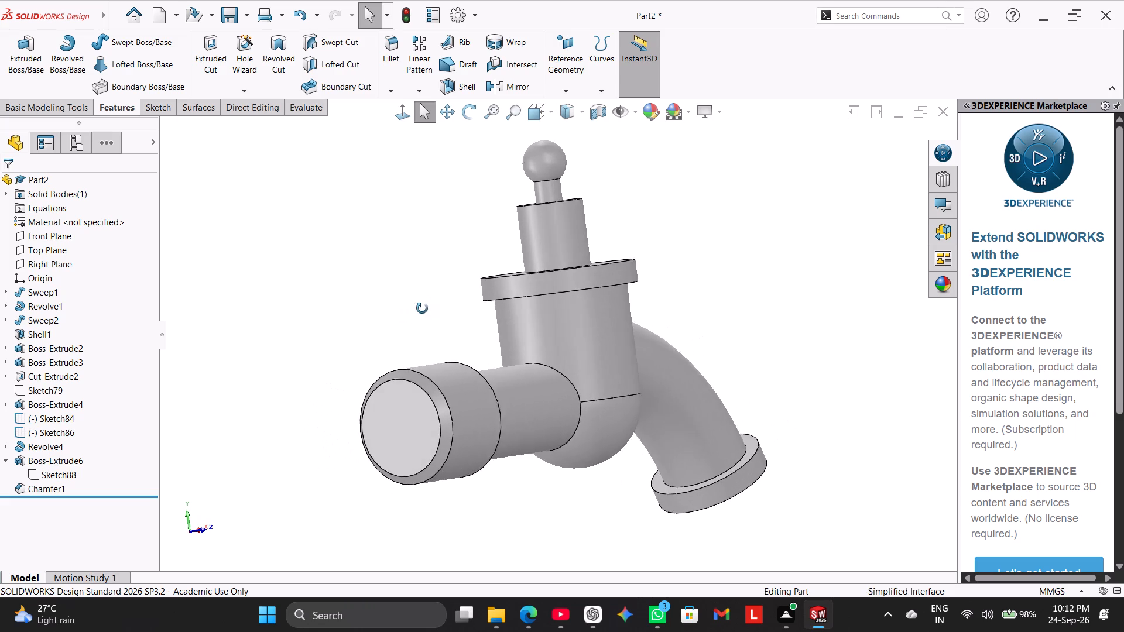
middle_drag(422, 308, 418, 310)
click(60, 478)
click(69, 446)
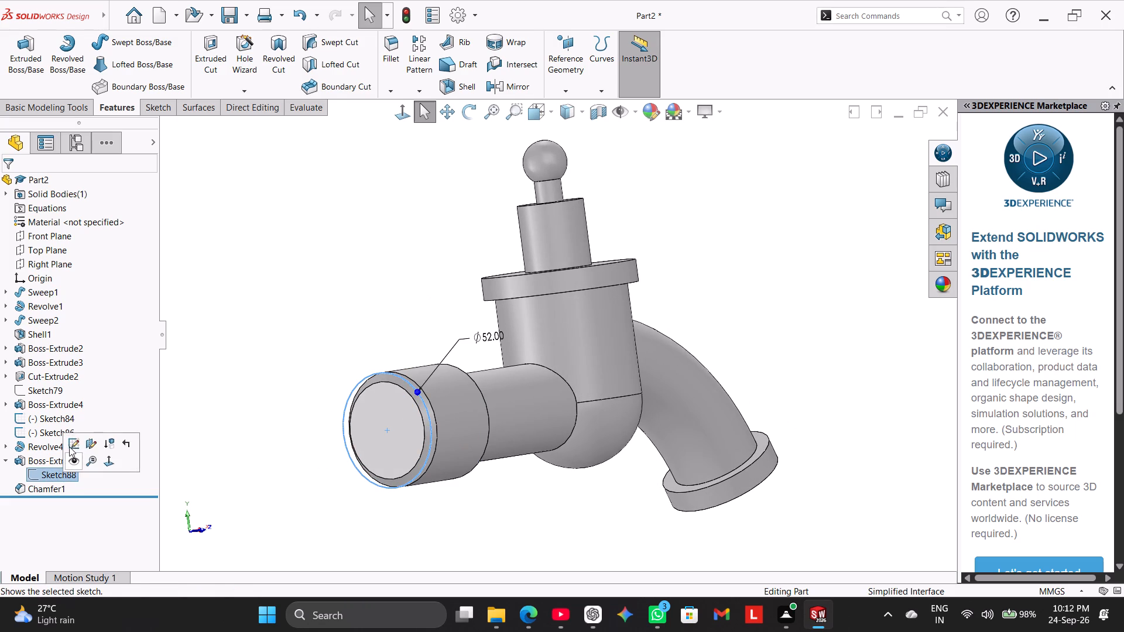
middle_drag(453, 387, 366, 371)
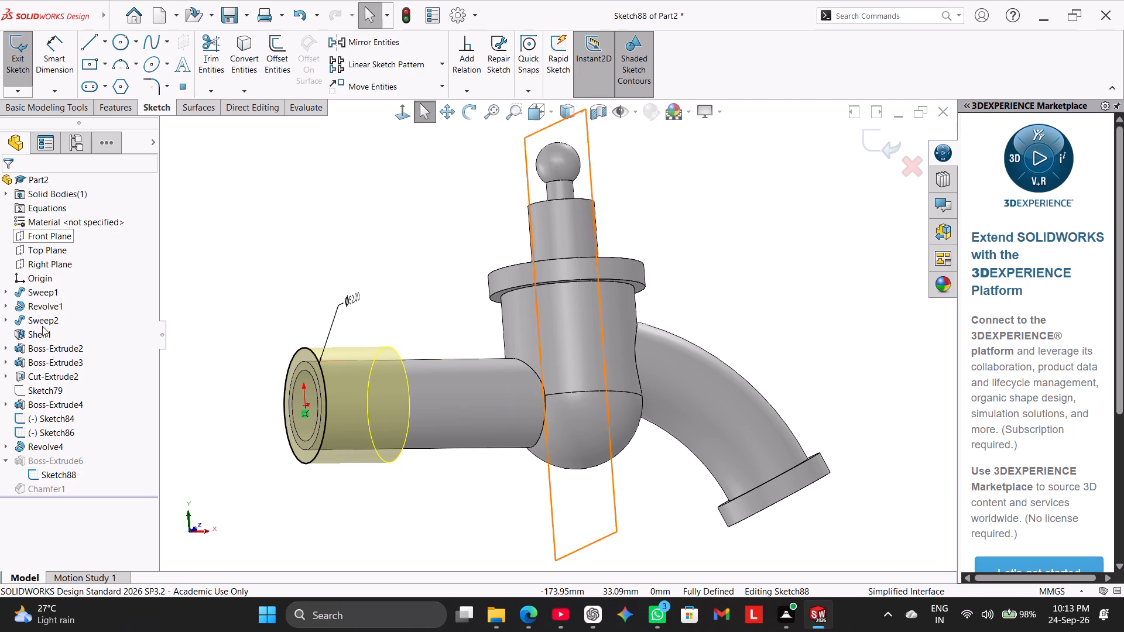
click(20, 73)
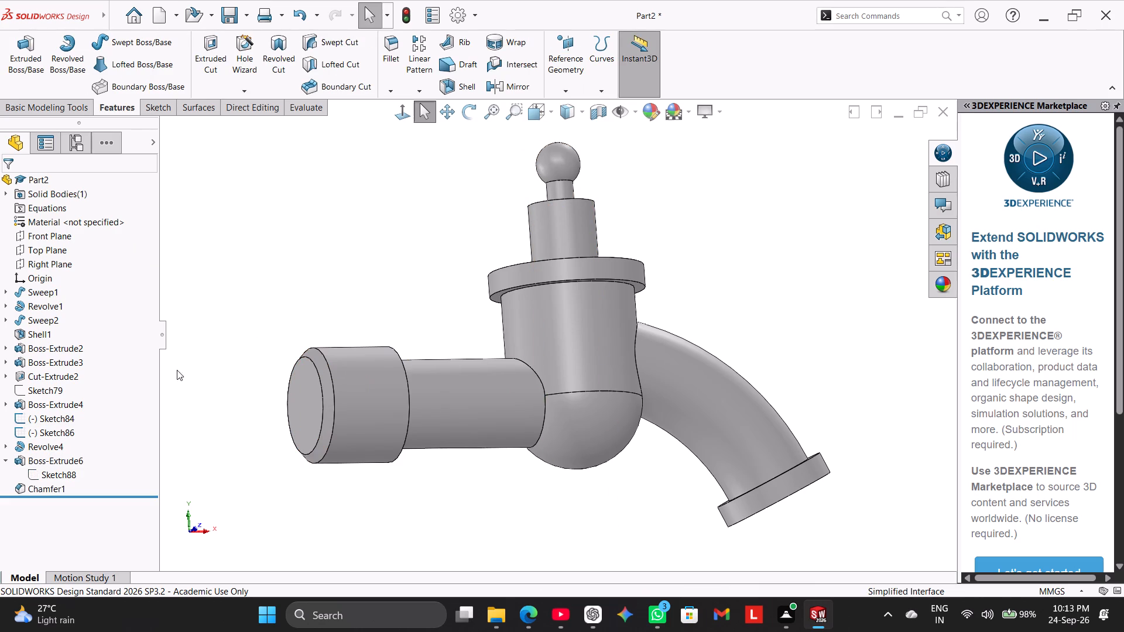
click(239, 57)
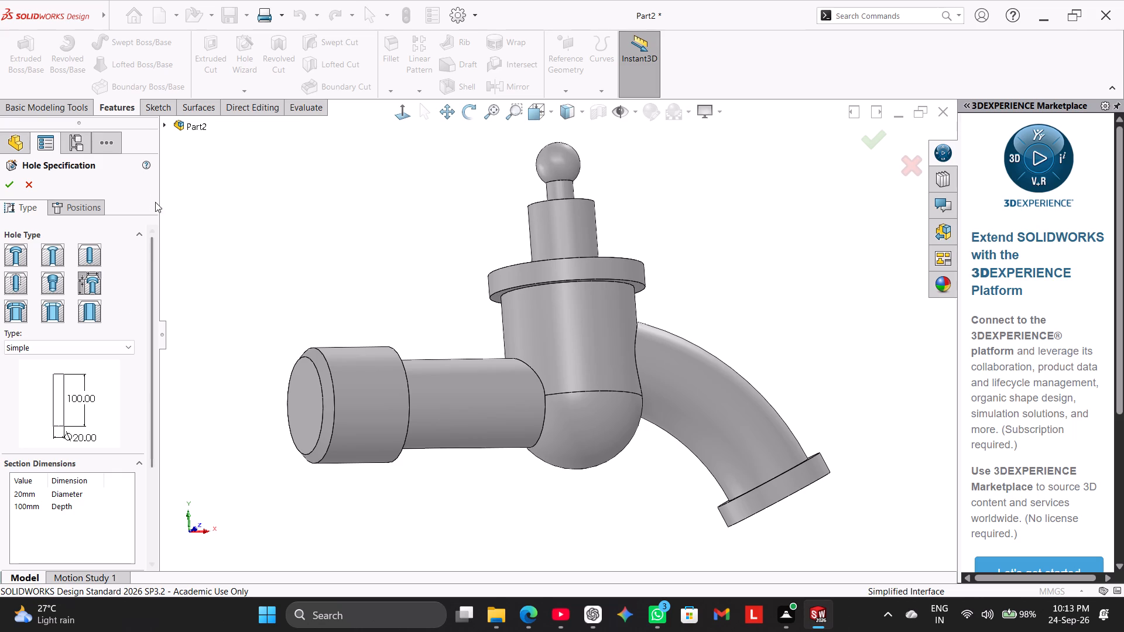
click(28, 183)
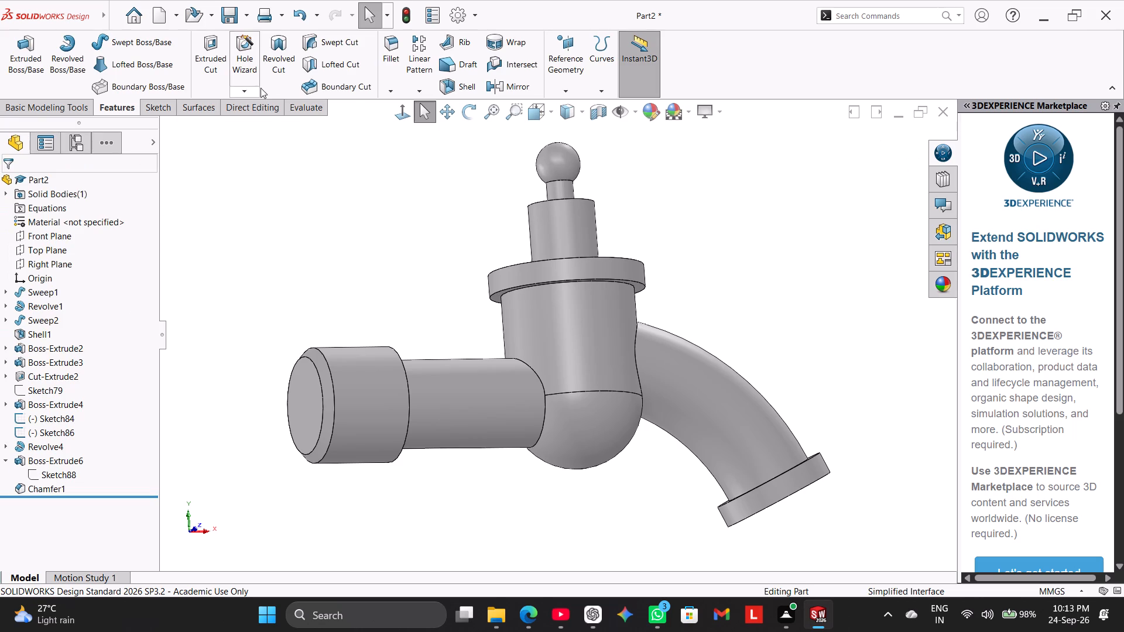
Start a thread on the chamfer's outer edge at the inlet collar, starting from the collar's end face, with a blind depth of 40 mm.
click(253, 90)
click(258, 133)
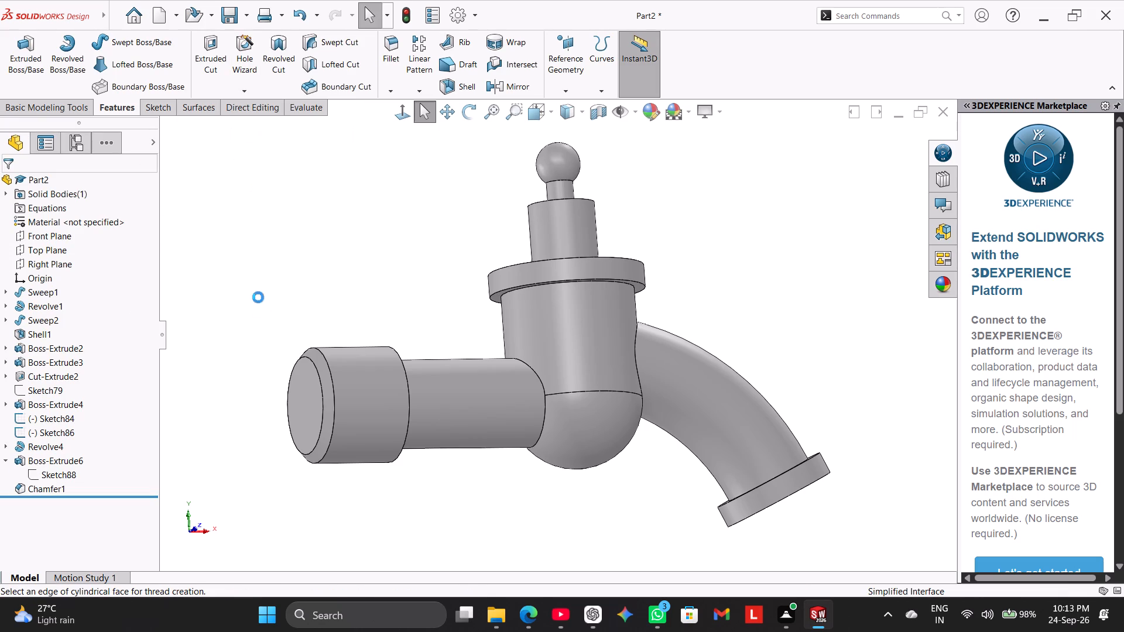
click(657, 319)
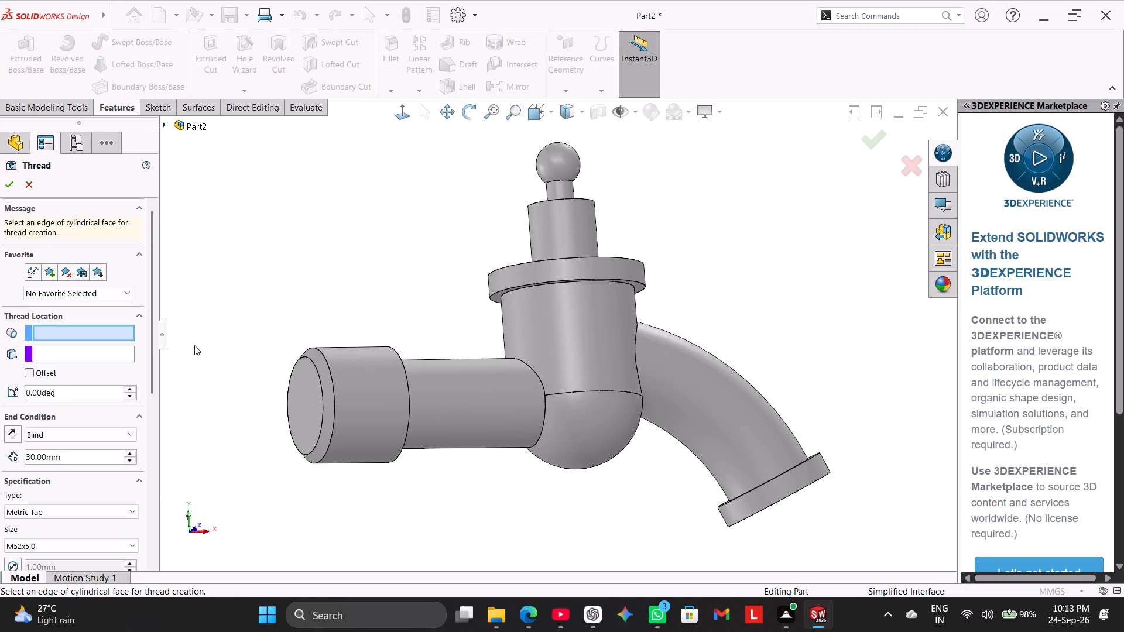
click(334, 389)
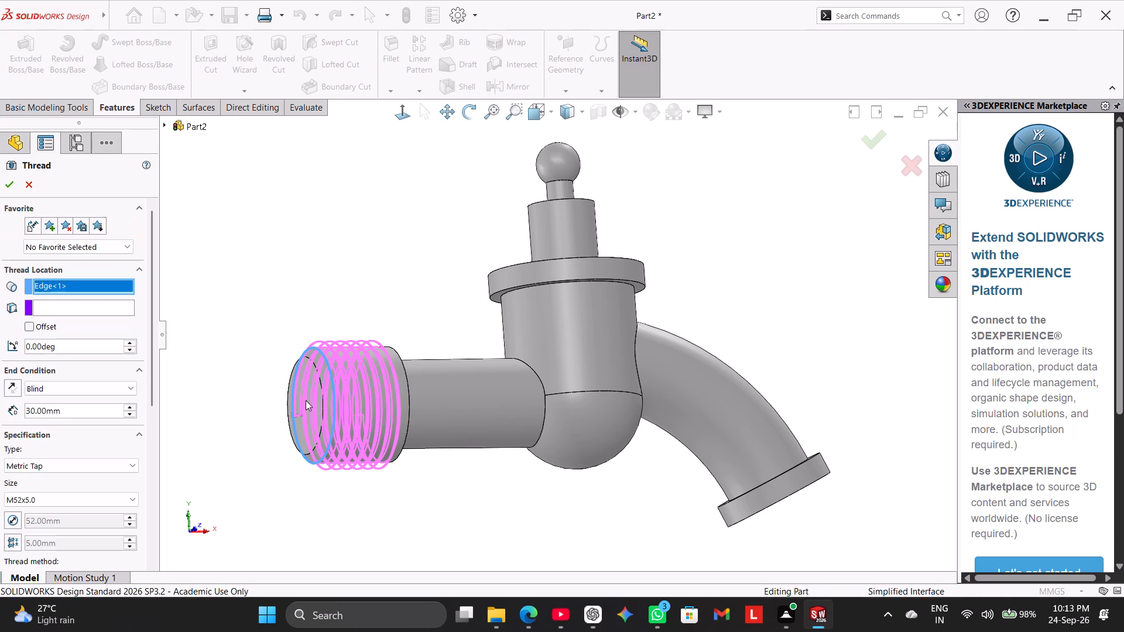
click(95, 308)
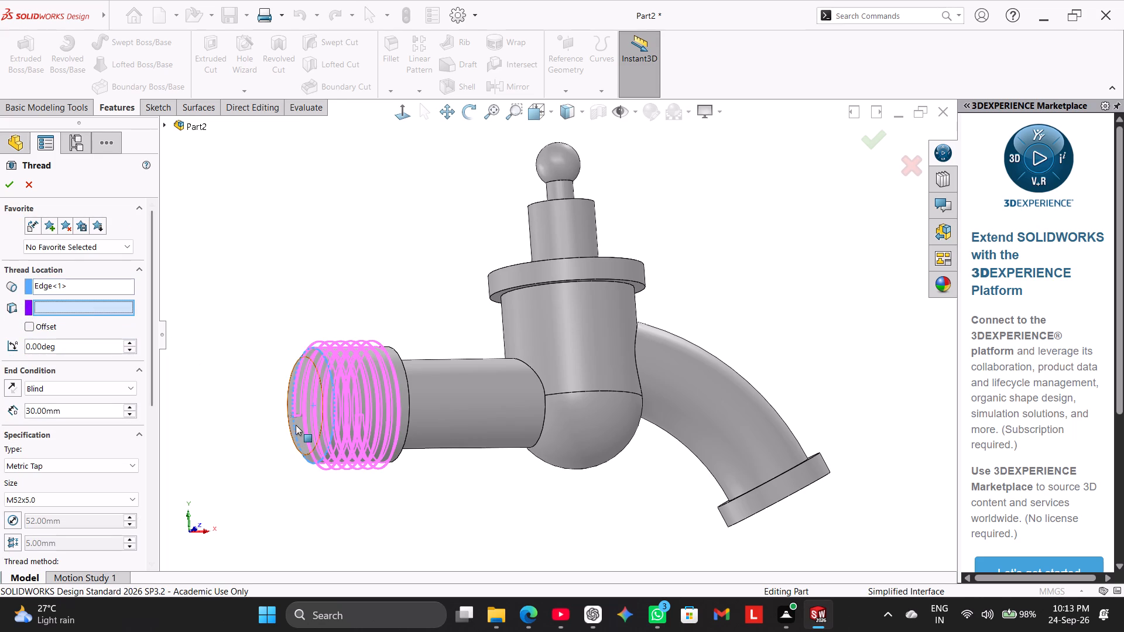
click(297, 425)
middle_drag(204, 370, 184, 344)
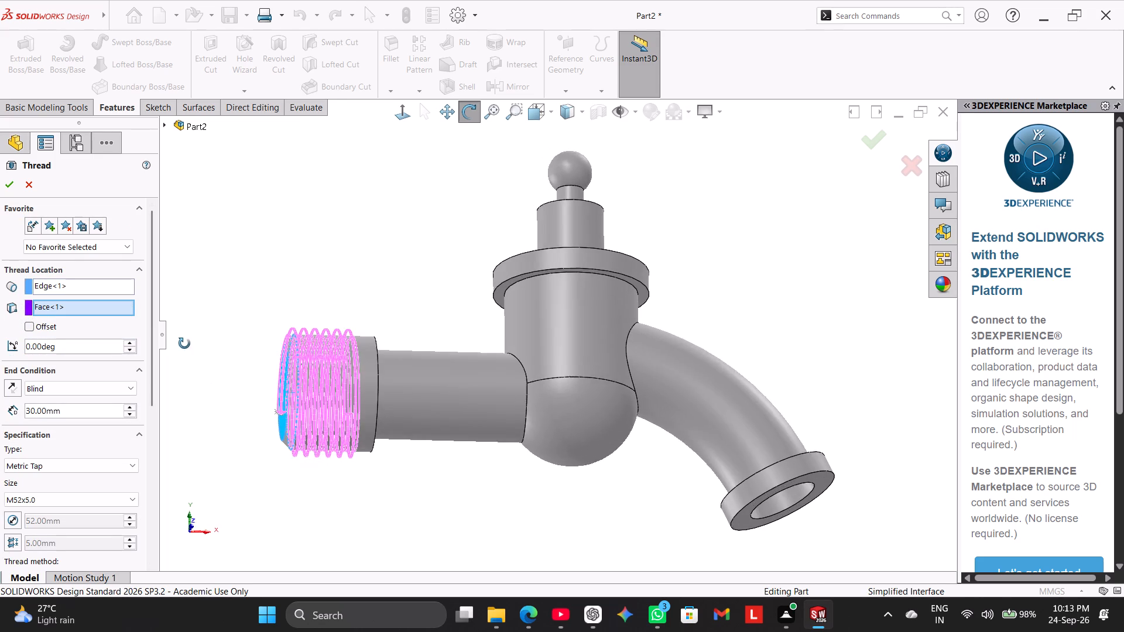
middle_drag(184, 344, 181, 335)
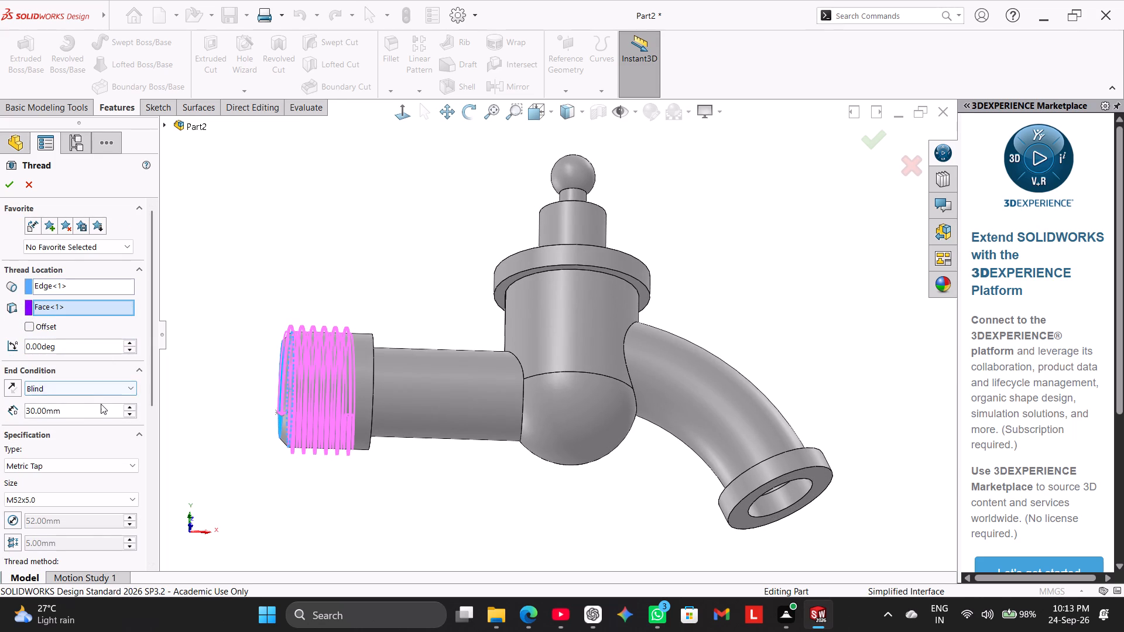
double_click(102, 404)
double_click(99, 408)
text(40)
key(Return)
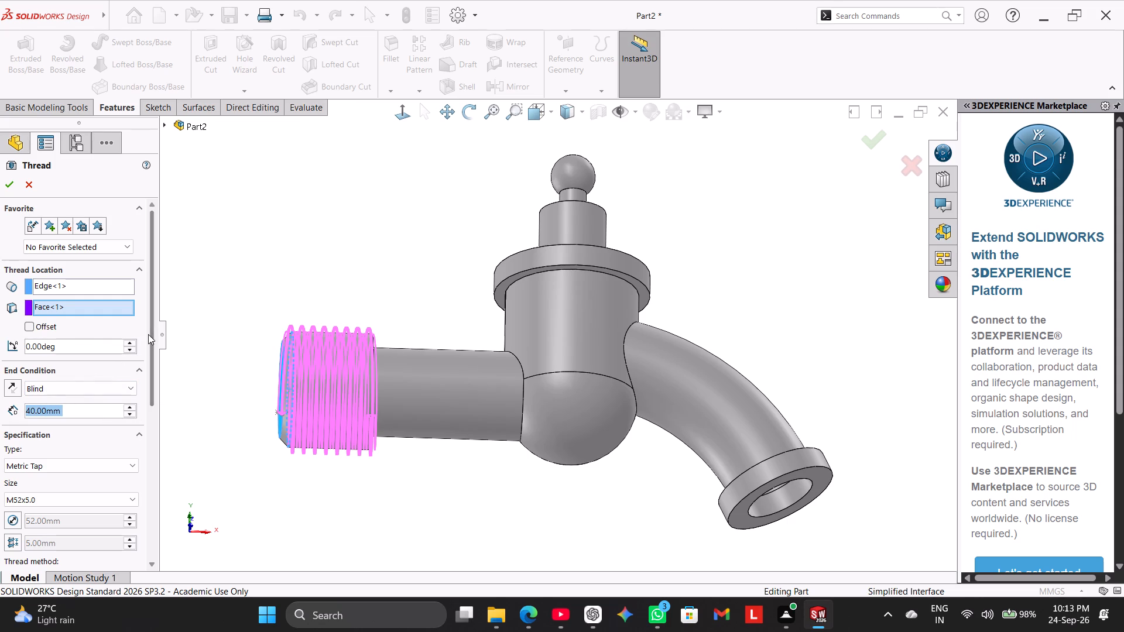
Trim the thread with both the start face and end face, and try to create it as a cut thread.
drag(150, 328, 159, 372)
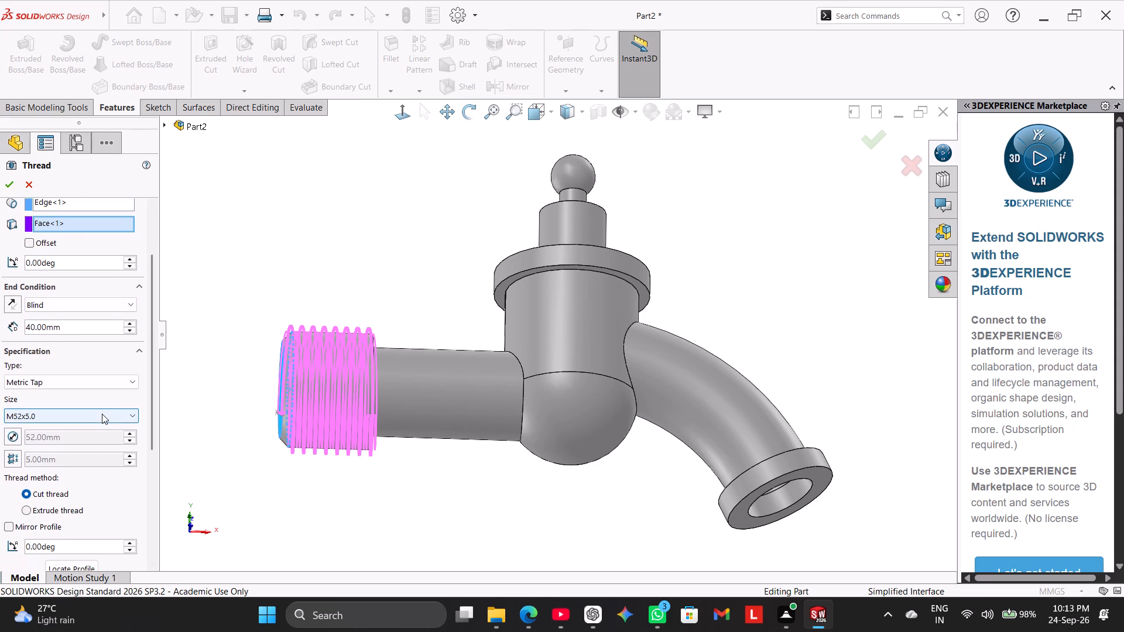
drag(150, 371, 158, 422)
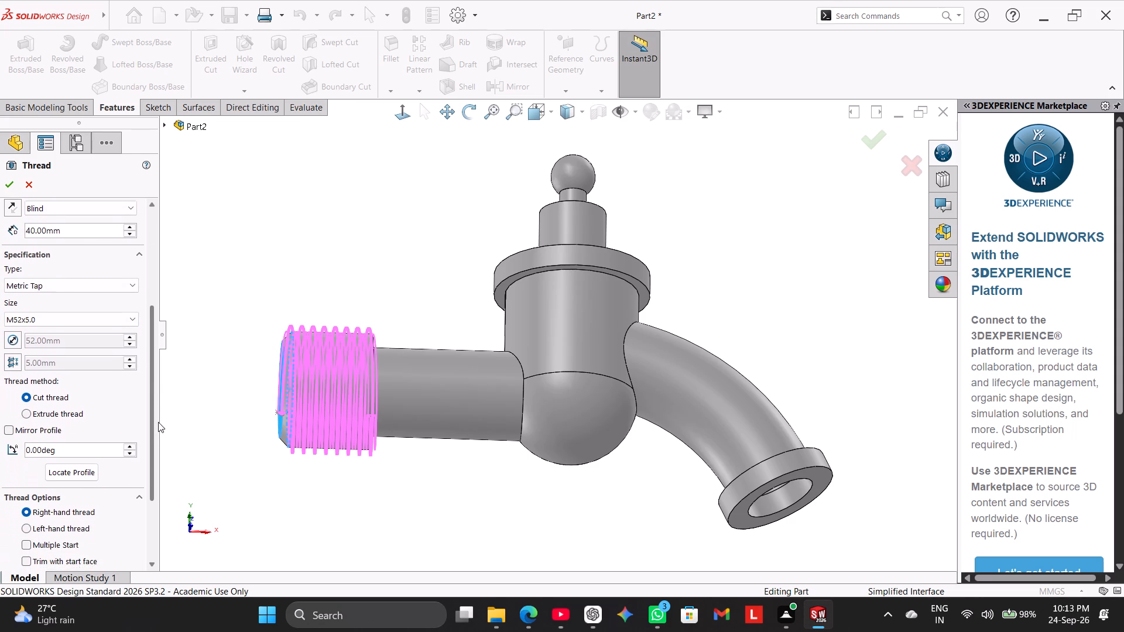
drag(158, 422, 160, 459)
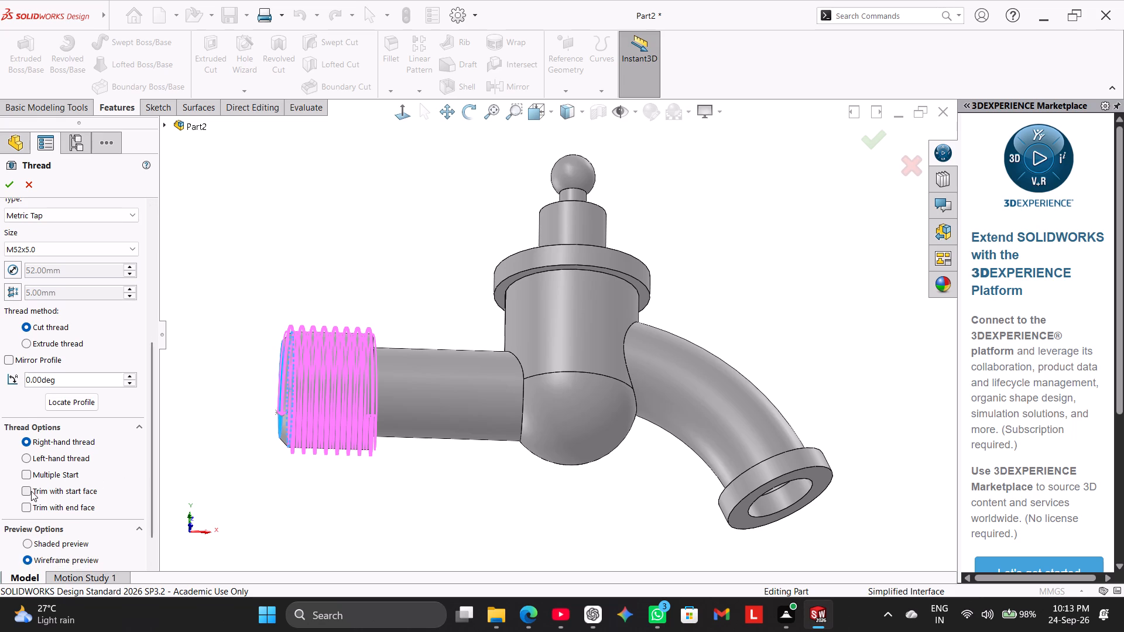
click(29, 490)
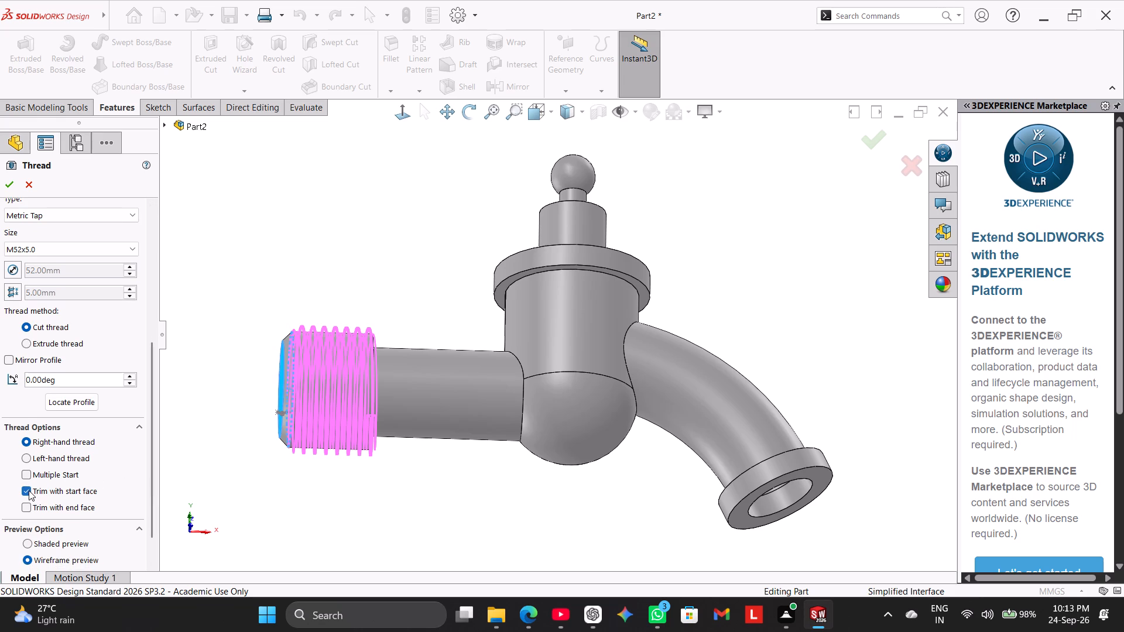
click(28, 503)
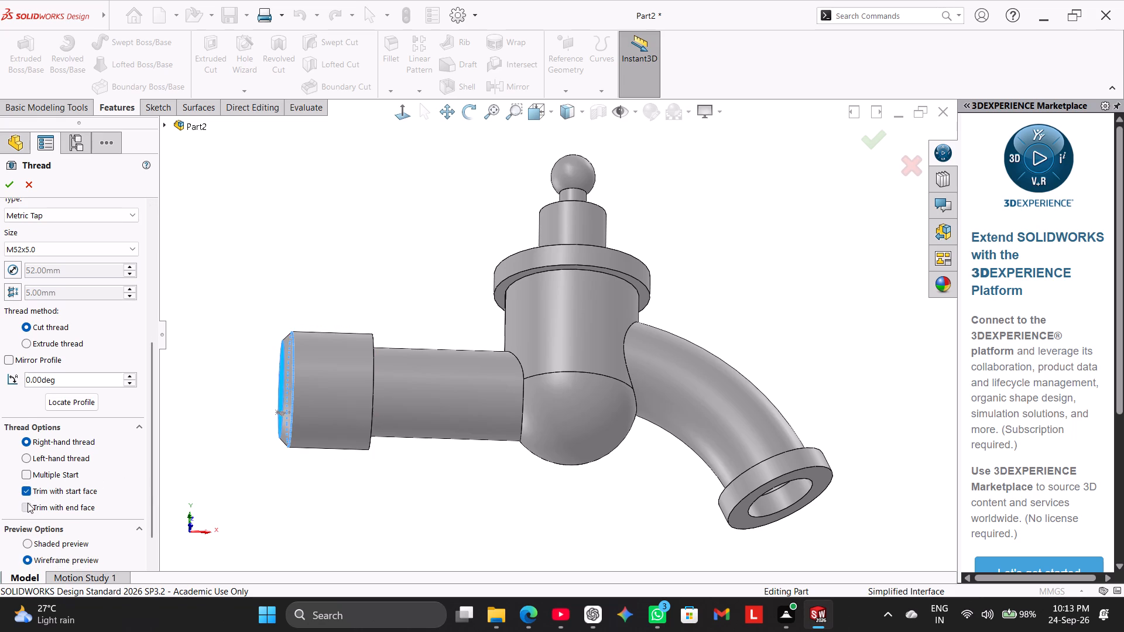
click(6, 171)
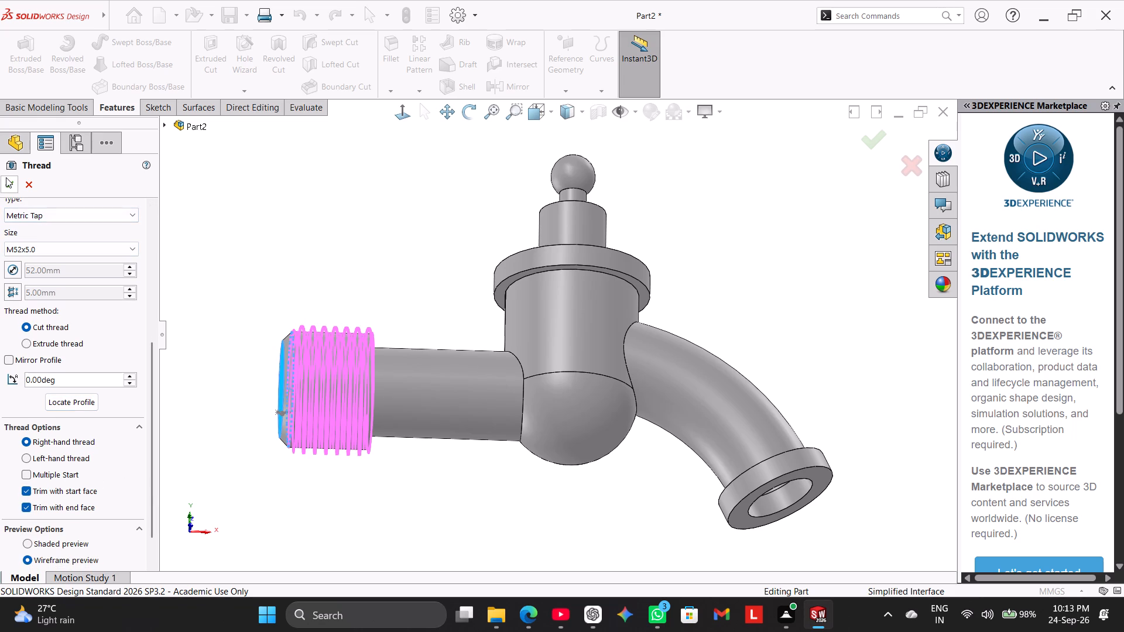
click(6, 178)
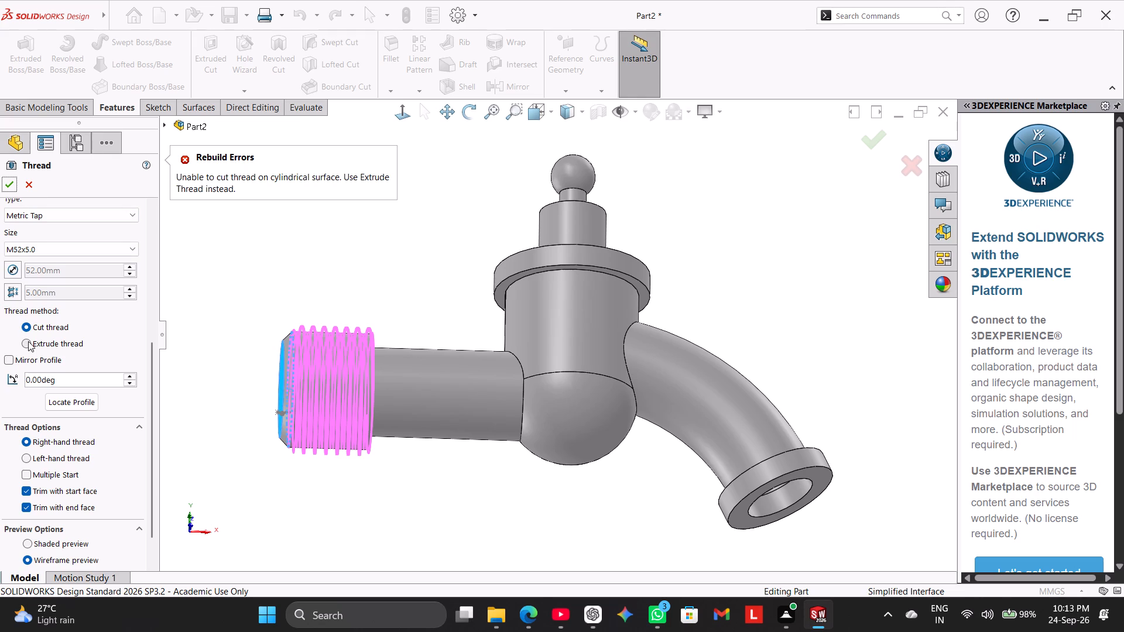
Switch the thread method to Extrude thread and create the M52x5.0 thread on the inlet collar.
click(28, 341)
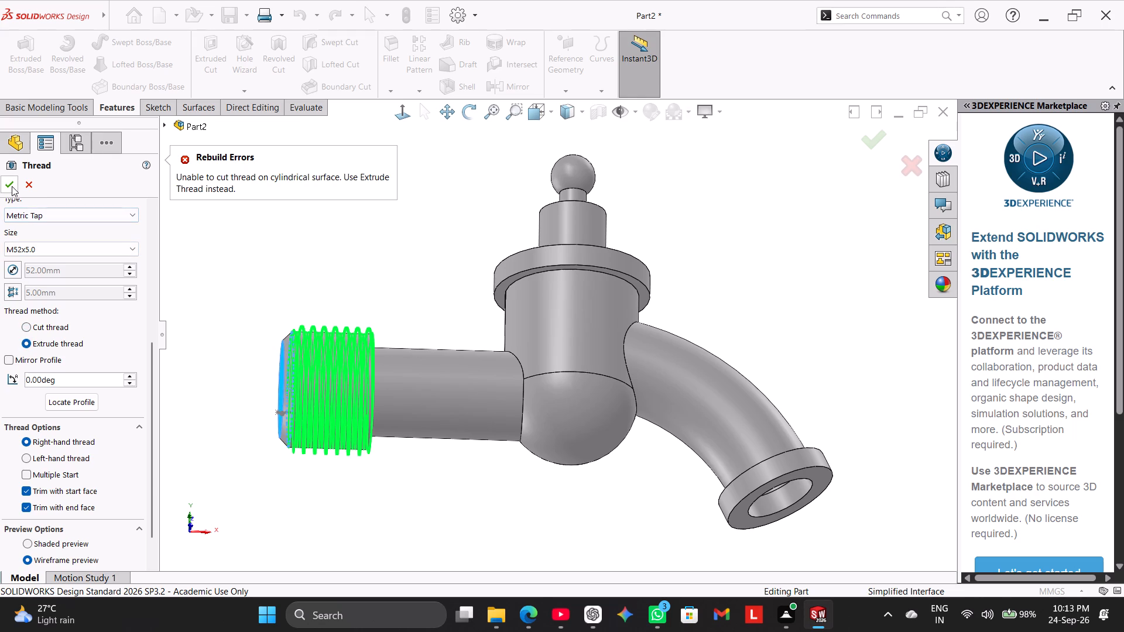
click(12, 186)
middle_drag(246, 314, 261, 314)
right_drag(249, 332, 343, 247)
middle_drag(315, 274, 364, 322)
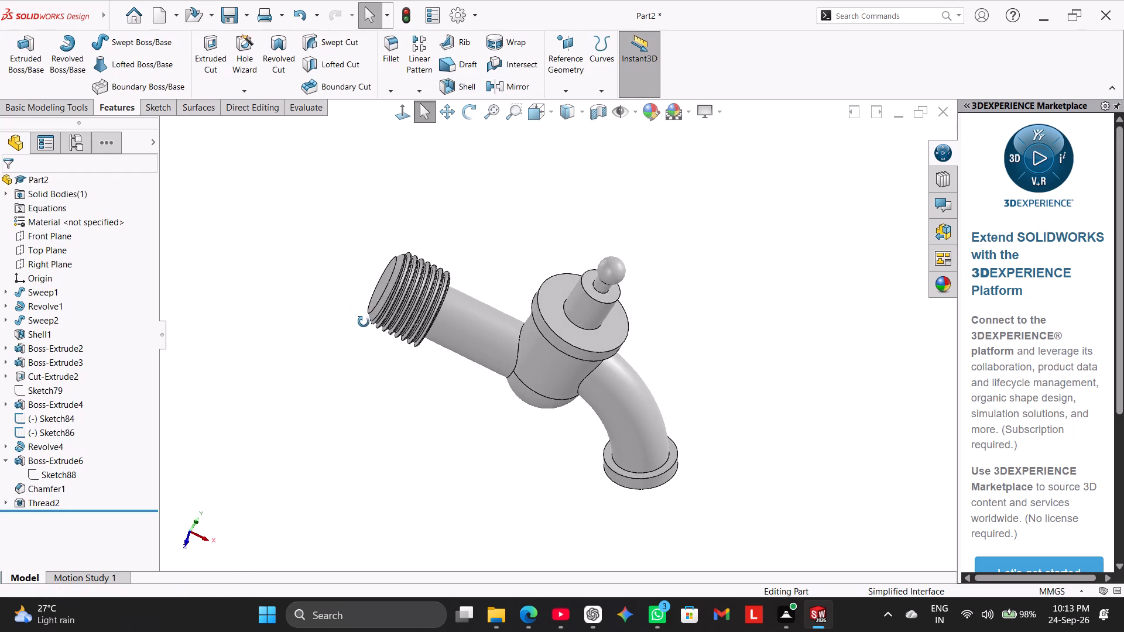
middle_drag(364, 322, 316, 299)
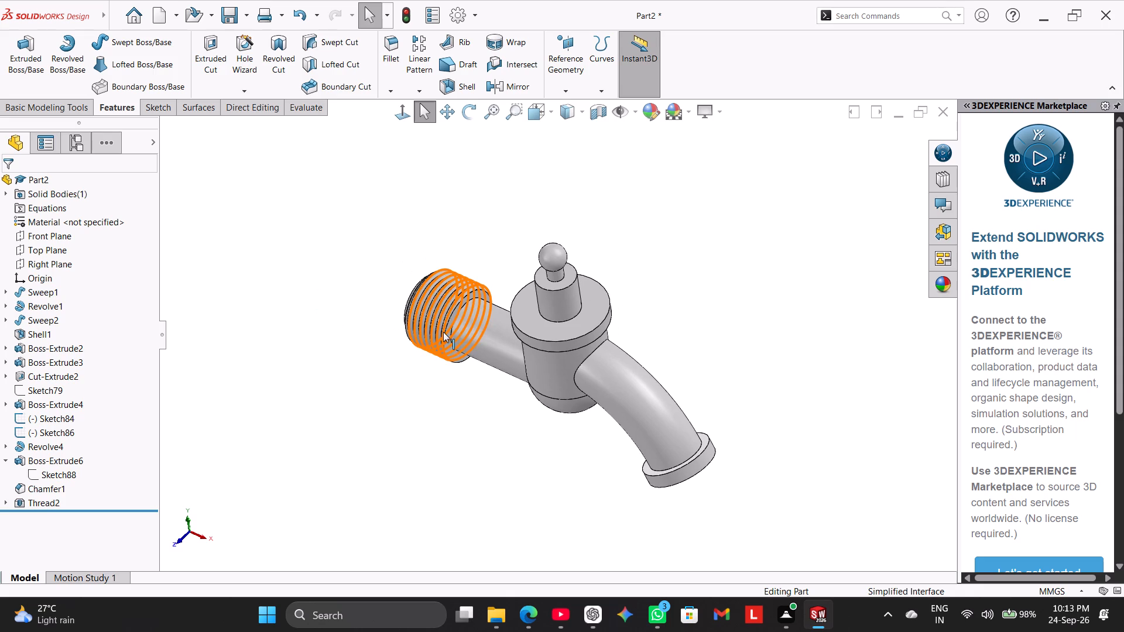
Sketch a circle about 83 mm in diameter, centred on the origin, on the inlet collar's pipe-side face.
right_click(460, 306)
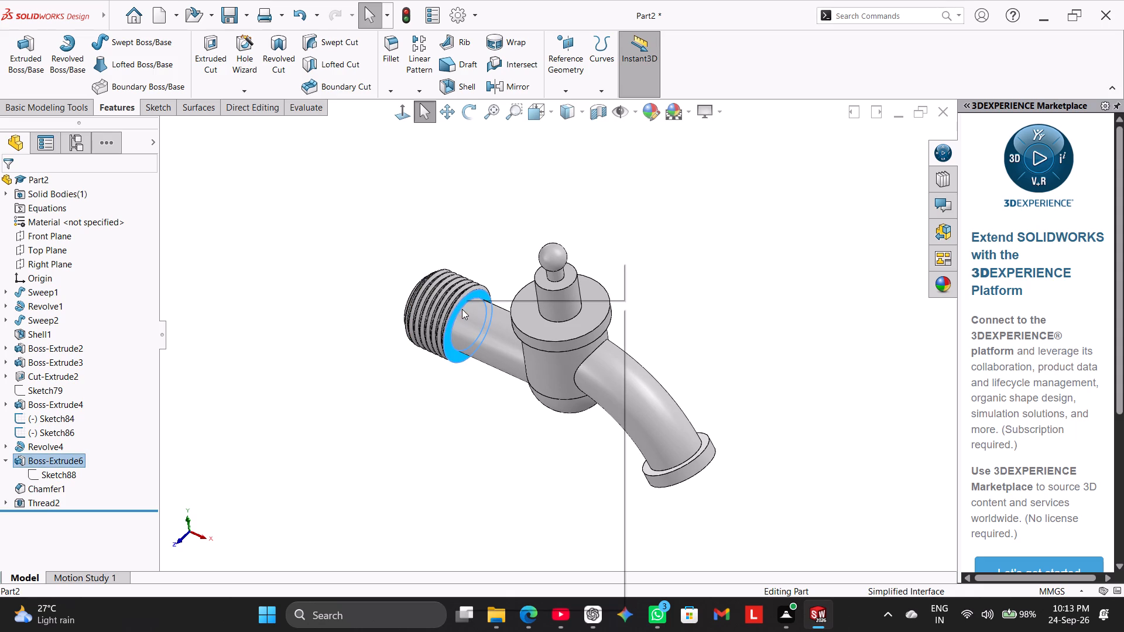
click(491, 287)
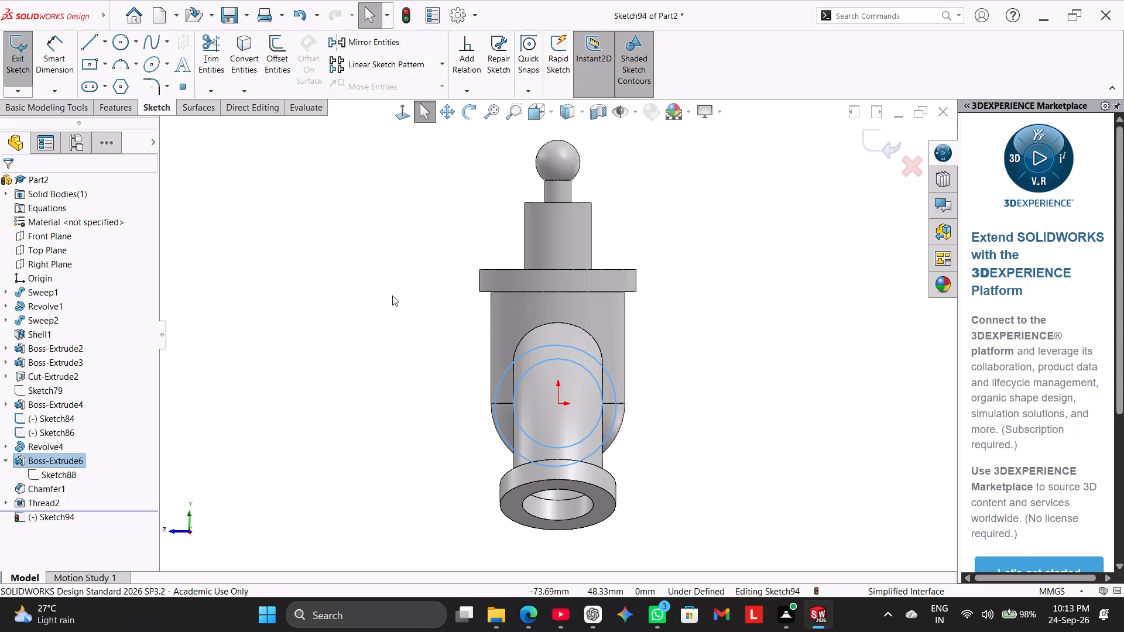
click(121, 39)
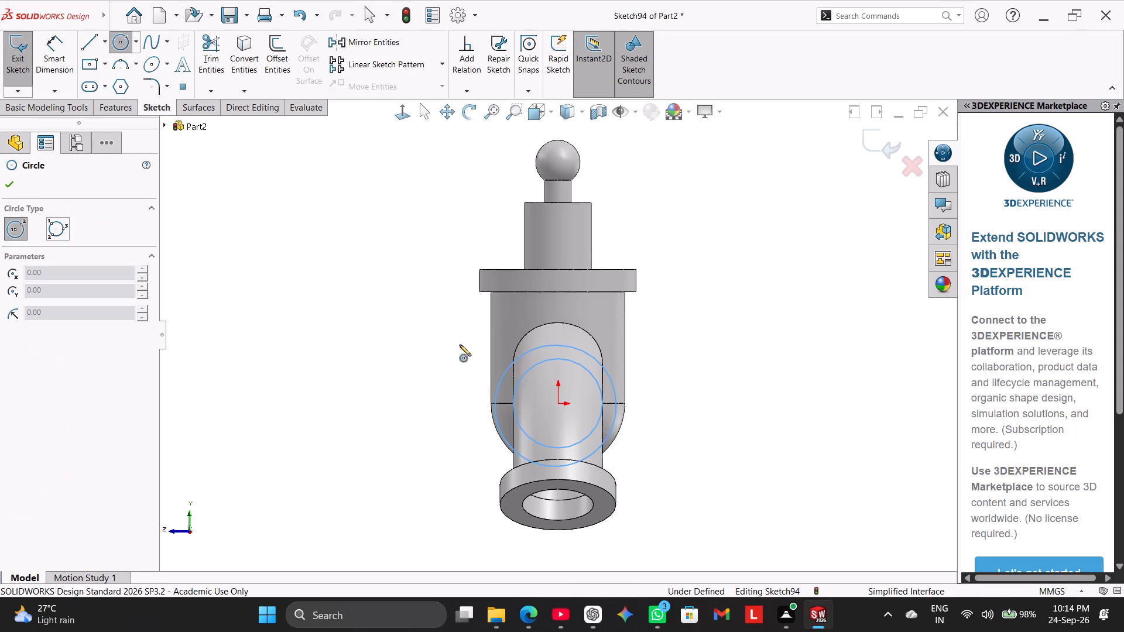
click(559, 401)
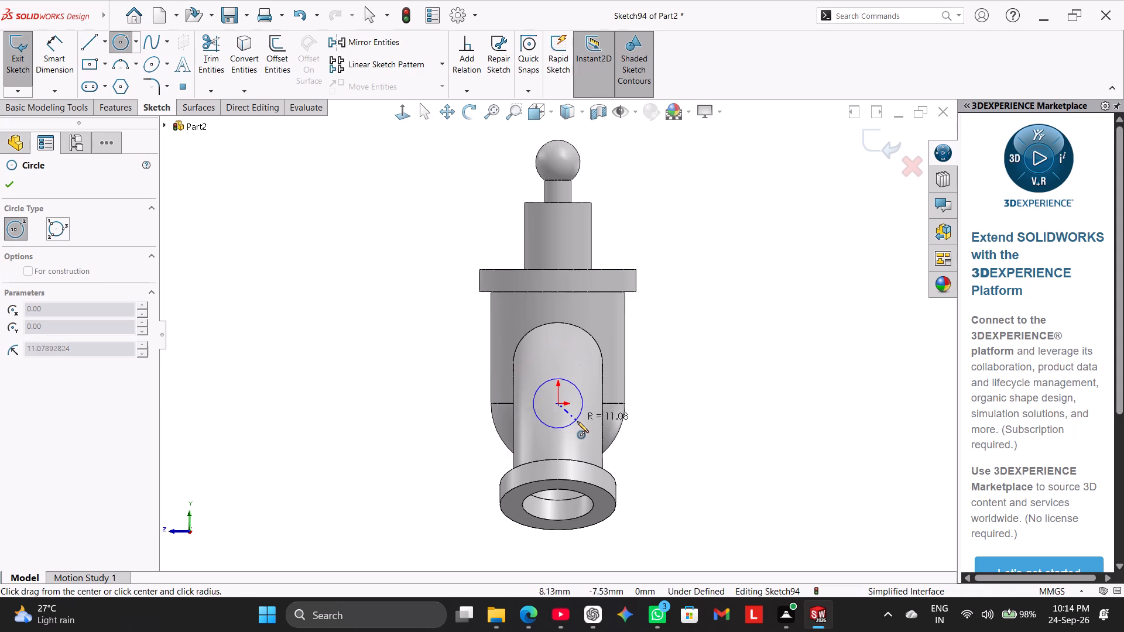
click(638, 451)
right_click(694, 351)
click(706, 363)
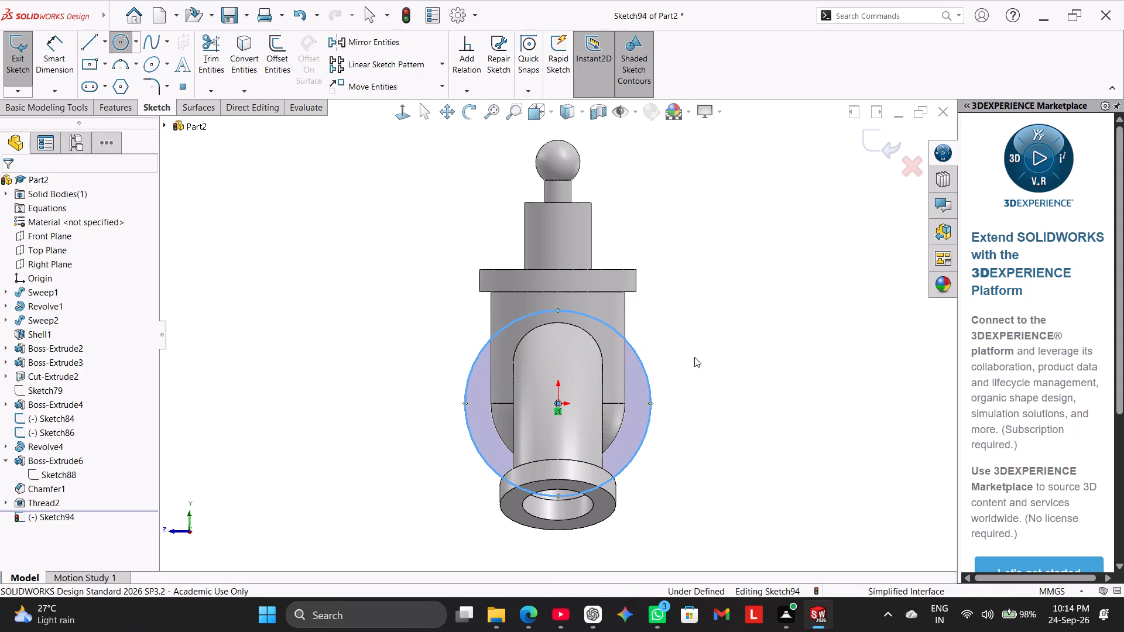
Dimension the new circle on the collar's pipe-side face with a diameter of 60 mm.
click(57, 52)
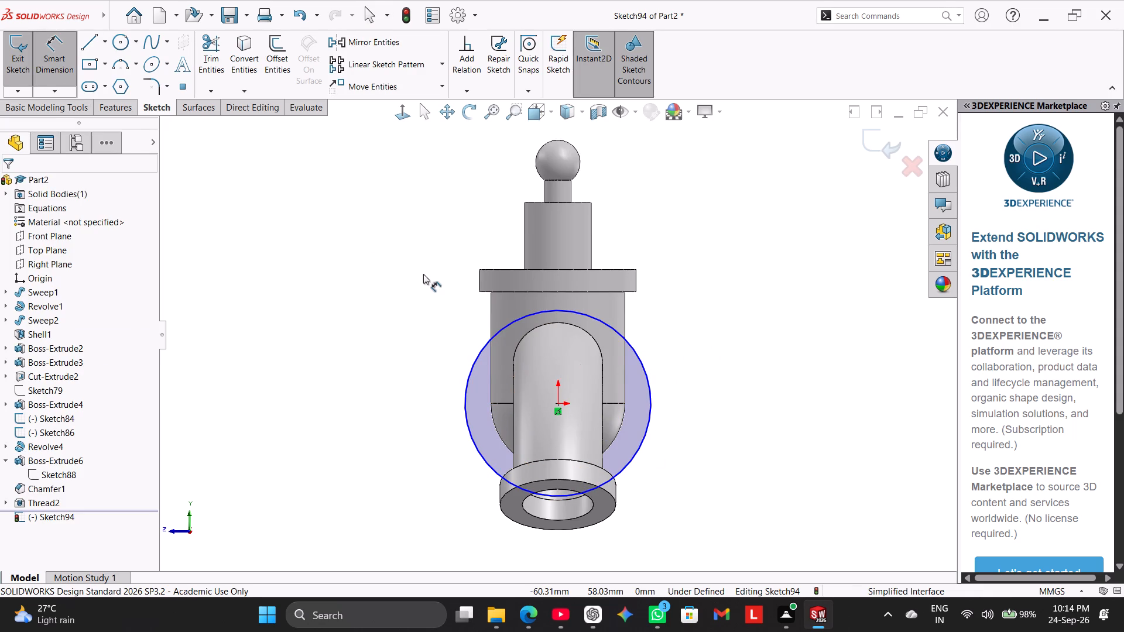
click(616, 328)
click(704, 282)
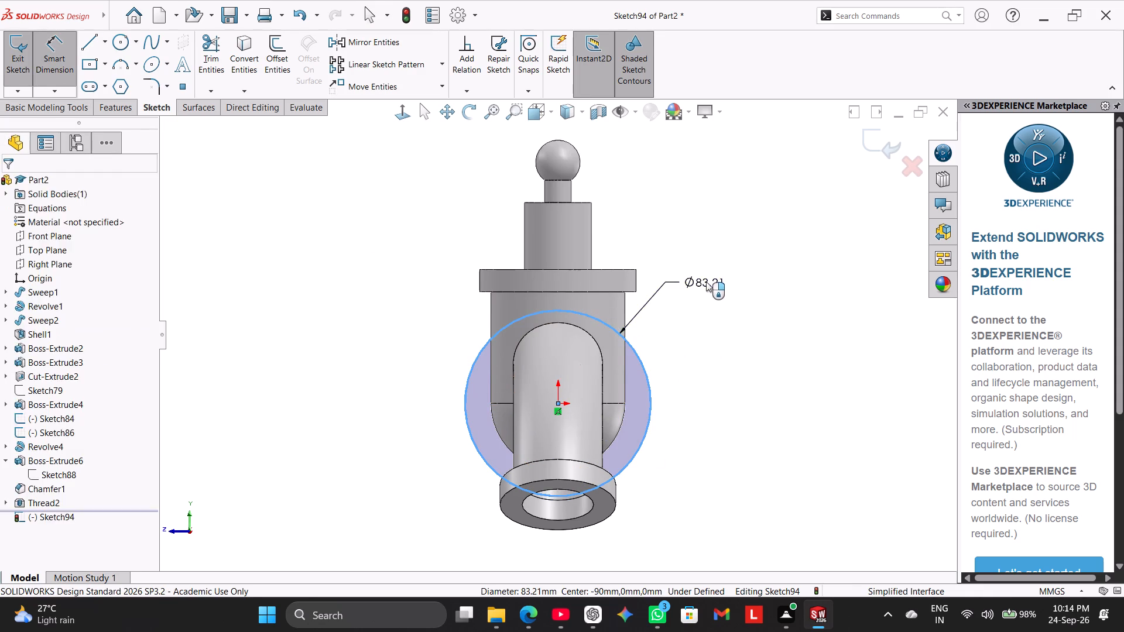
key(6)
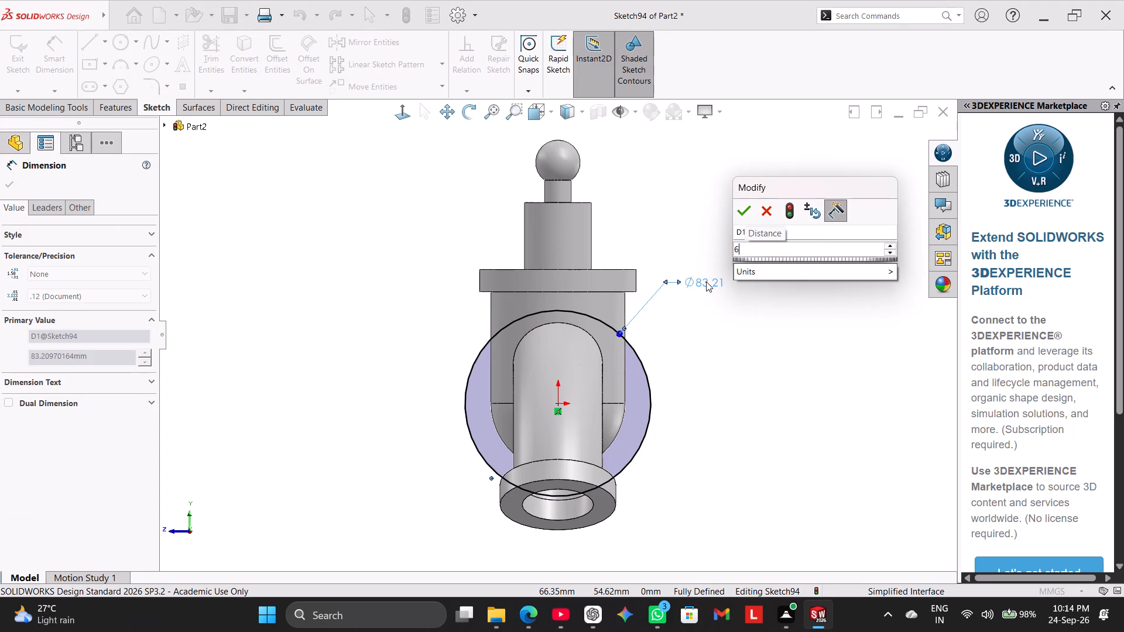
key(0)
key(Return)
right_click(260, 271)
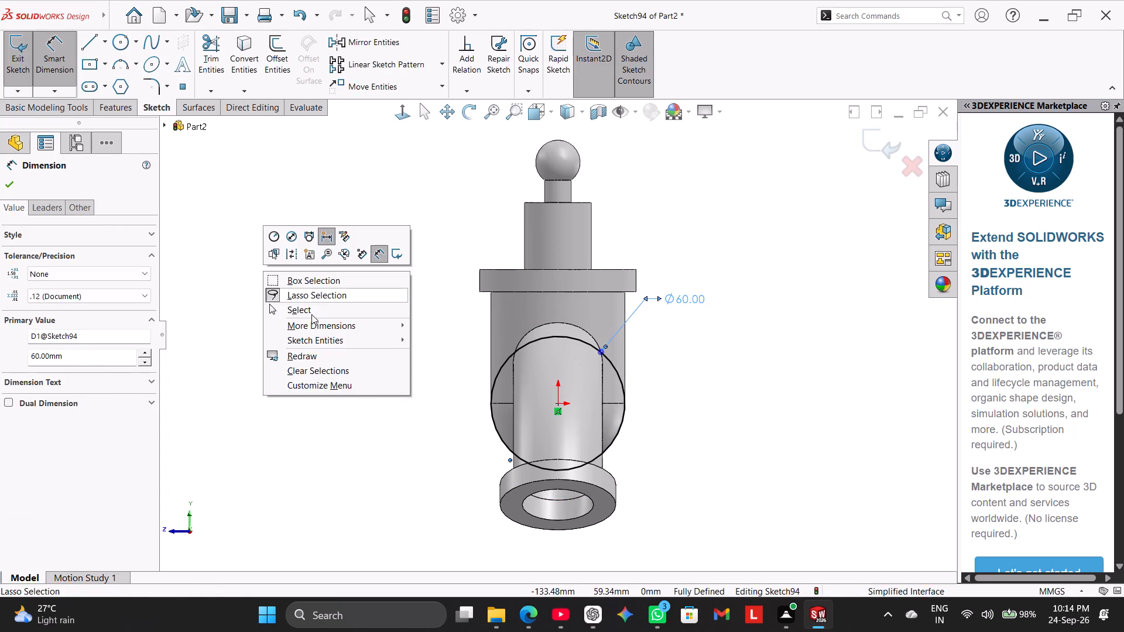
click(311, 314)
Extrude the 60 mm circle 10 mm blind toward the tap body, merged with the part, as a flange behind the thread.
middle_drag(321, 294, 413, 341)
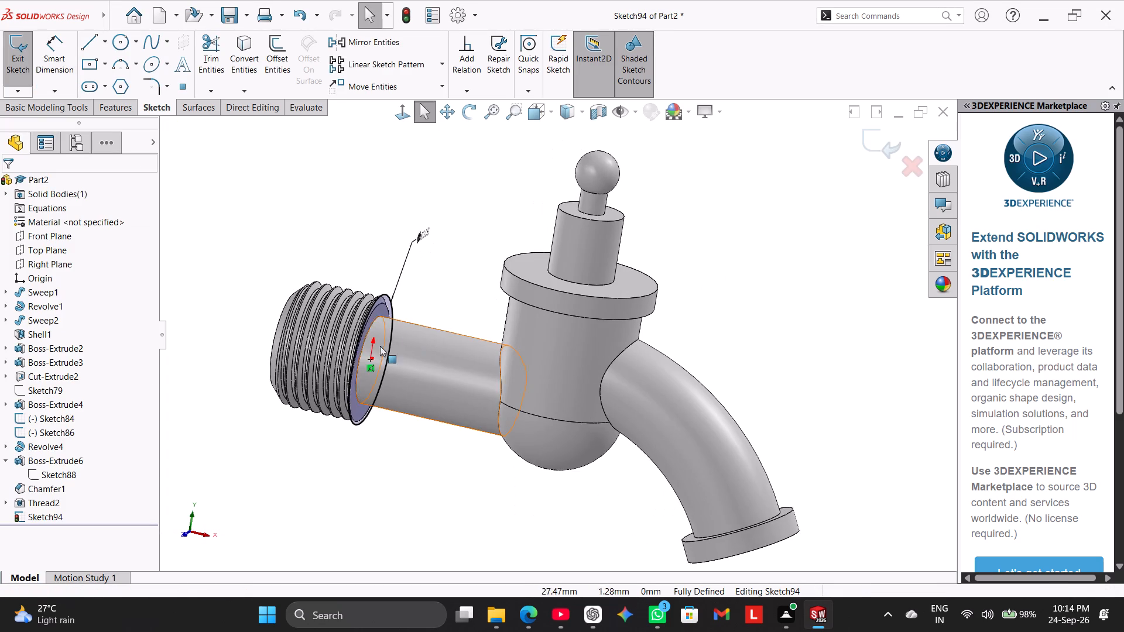
click(107, 104)
click(22, 55)
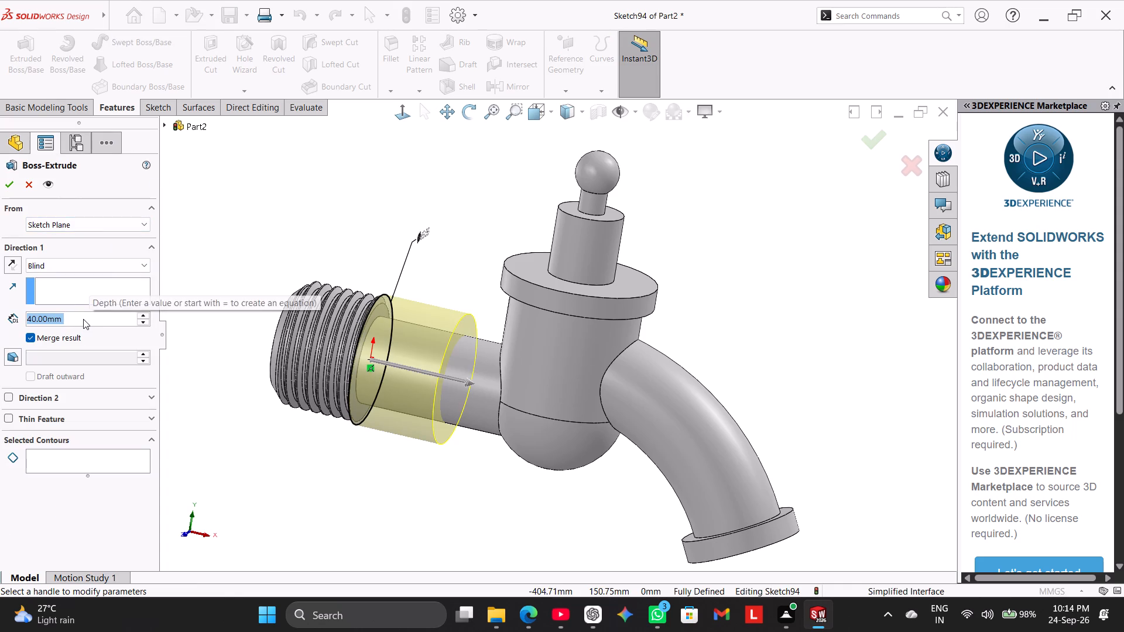
text(10)
key(Return)
click(9, 188)
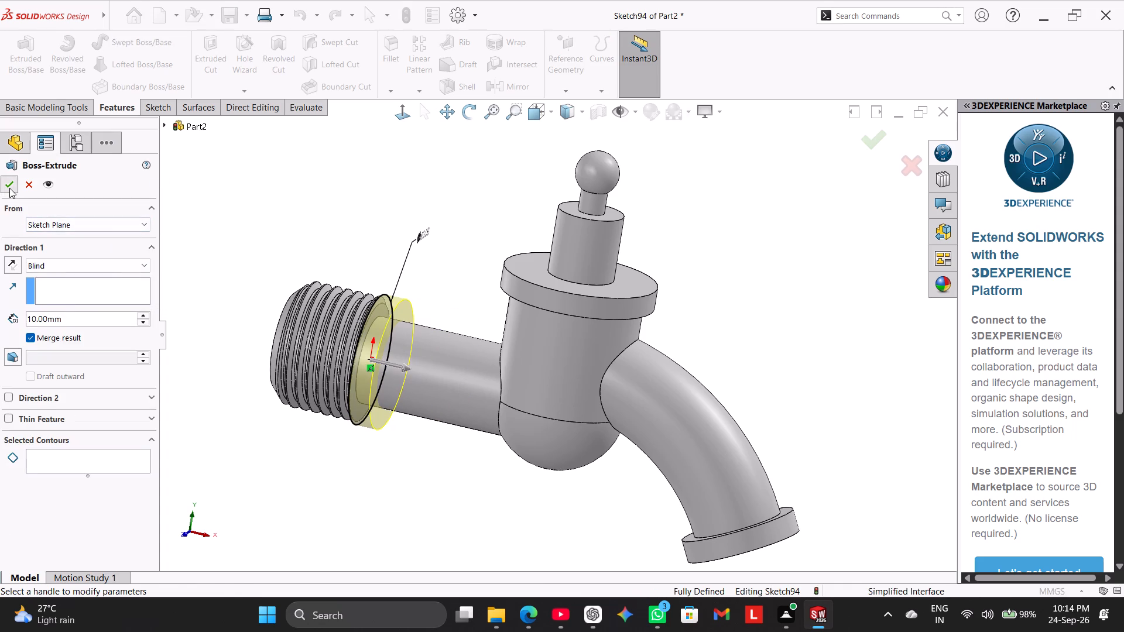
Examine the tap's interior in a Front Plane section view, viewed square on, and turn the section off.
middle_drag(253, 238, 302, 270)
right_drag(282, 280, 344, 227)
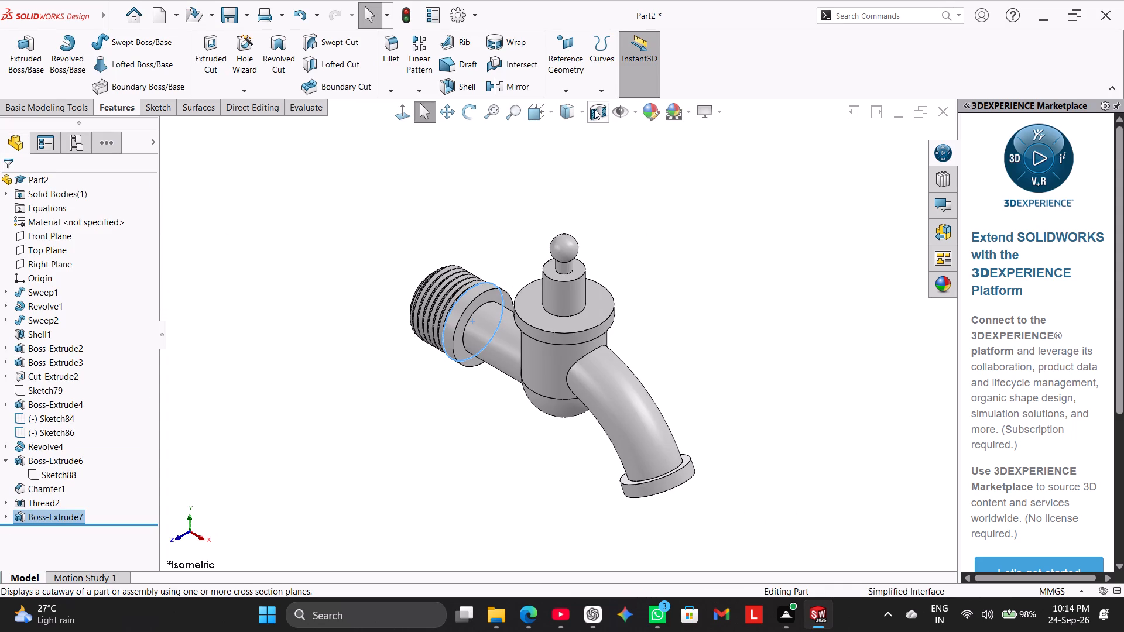
click(391, 222)
middle_drag(395, 233, 430, 267)
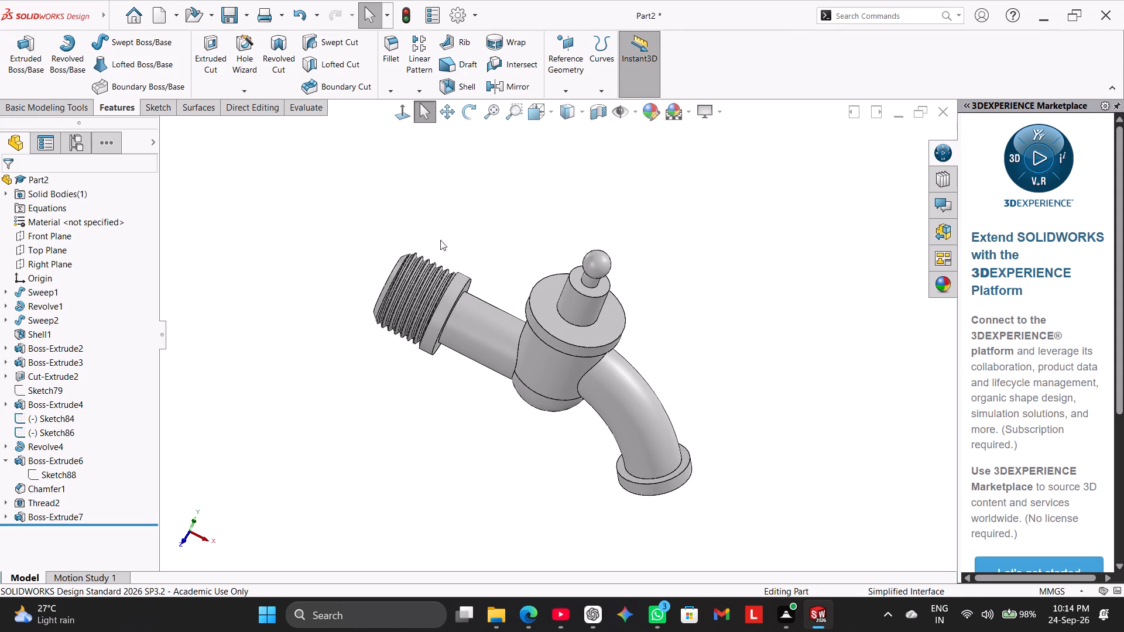
click(598, 111)
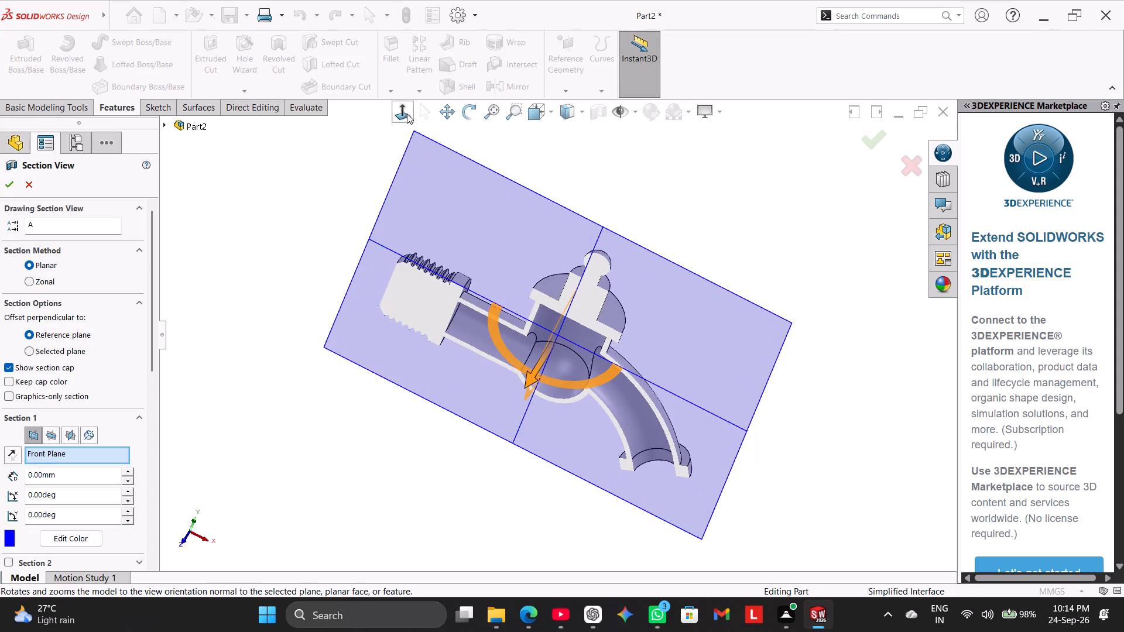
click(406, 112)
click(296, 335)
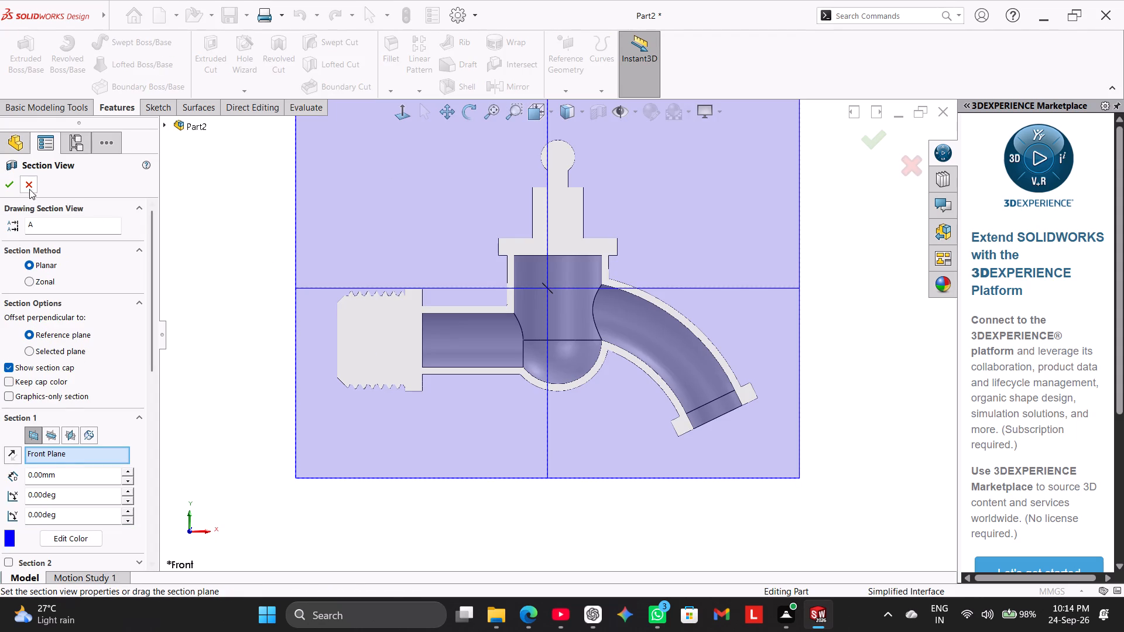
click(6, 183)
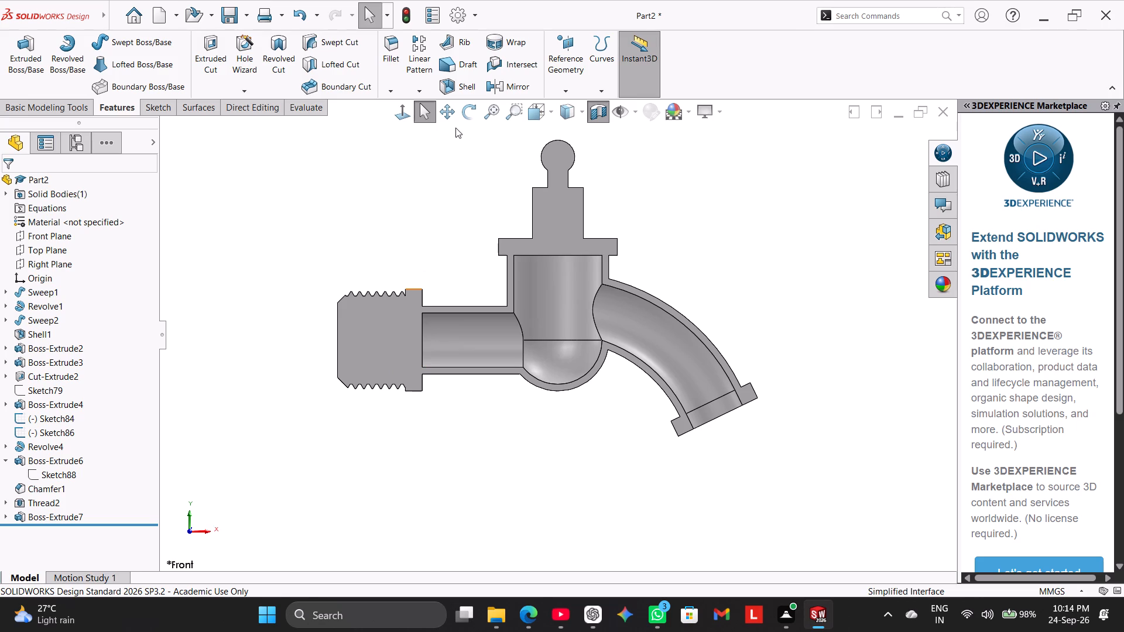
click(599, 102)
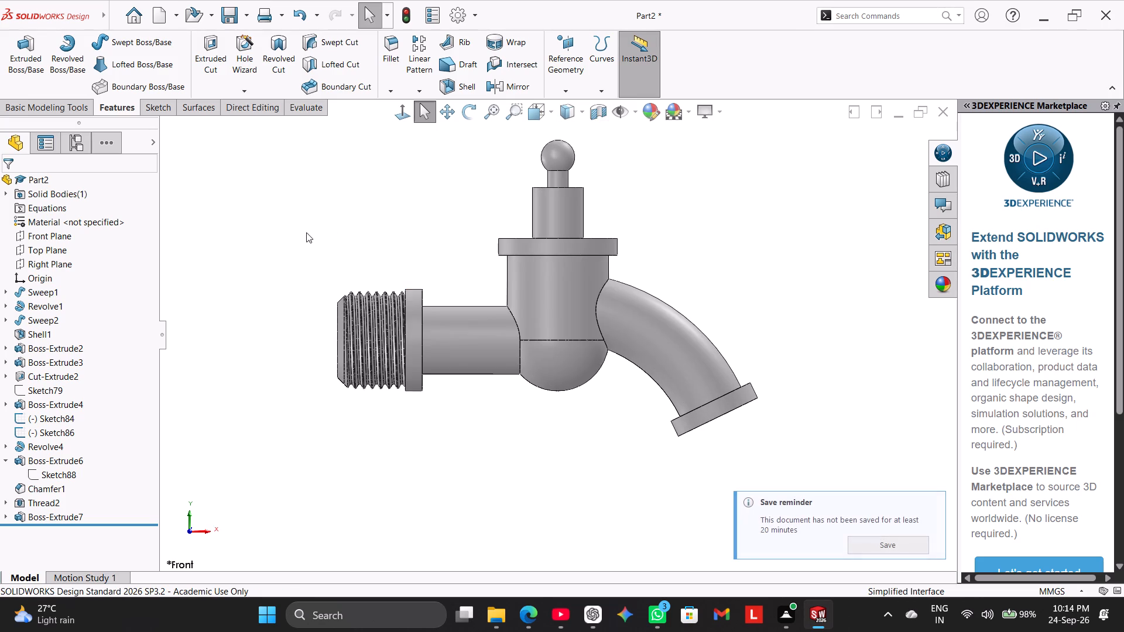
Sketch a circle about 35 mm in diameter, centred on the origin, on the threaded inlet's outer end face.
middle_drag(312, 232, 294, 222)
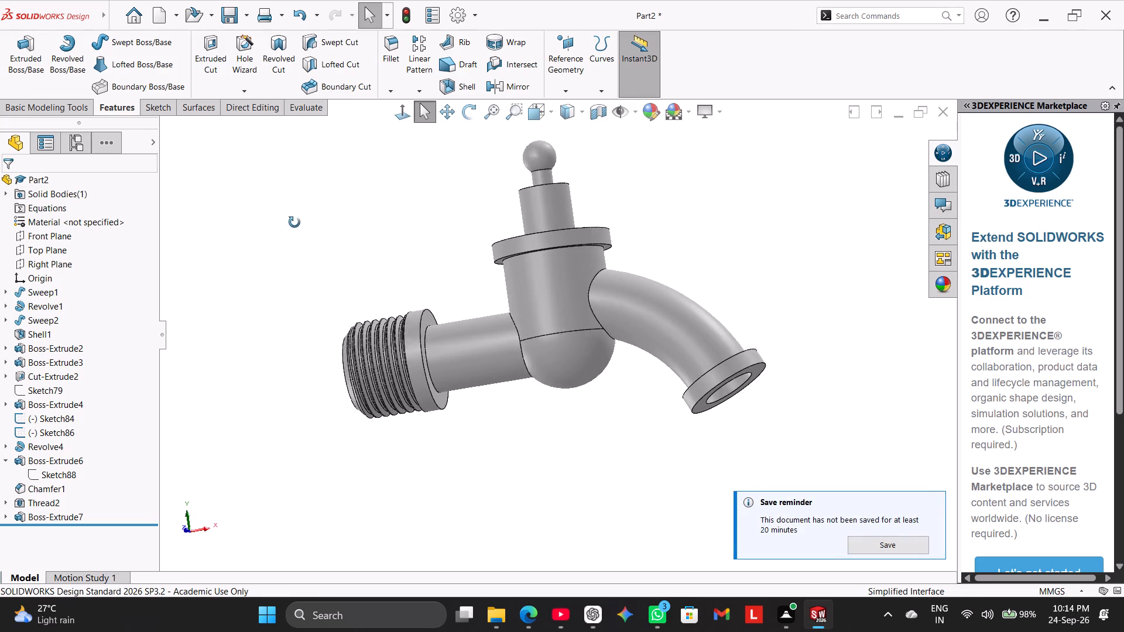
middle_drag(294, 222, 306, 224)
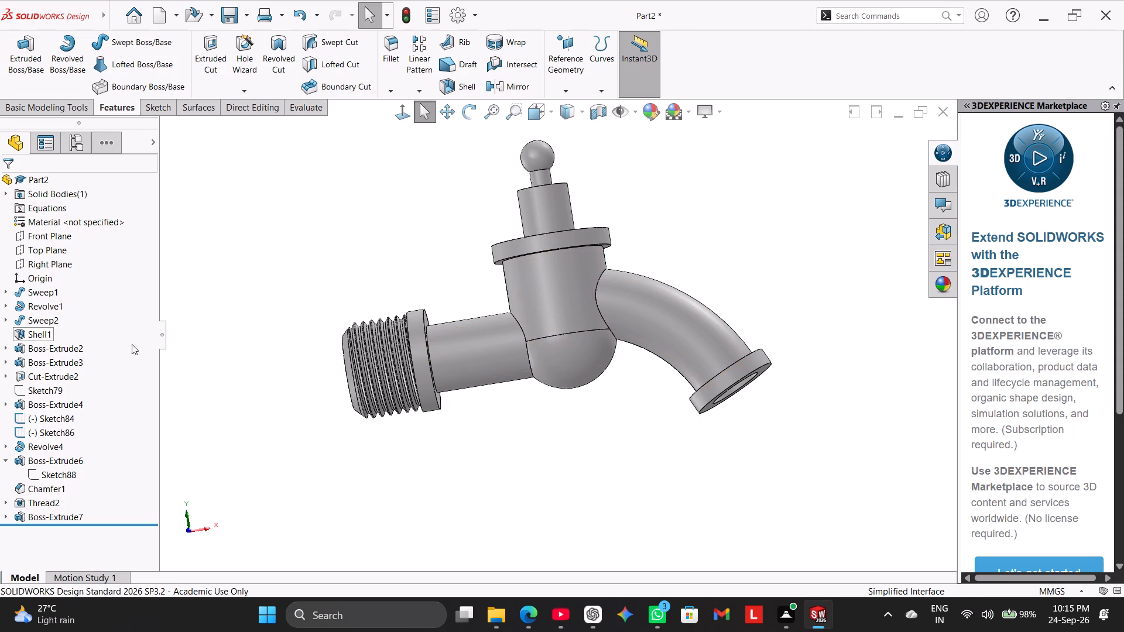
middle_drag(222, 331, 300, 365)
right_click(447, 383)
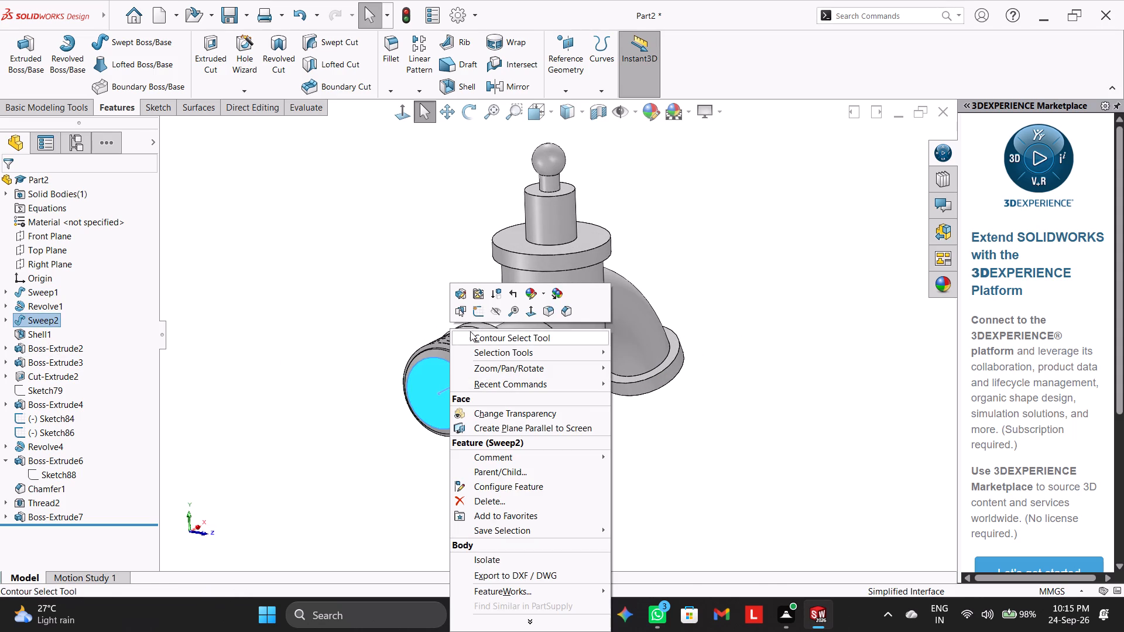
click(484, 311)
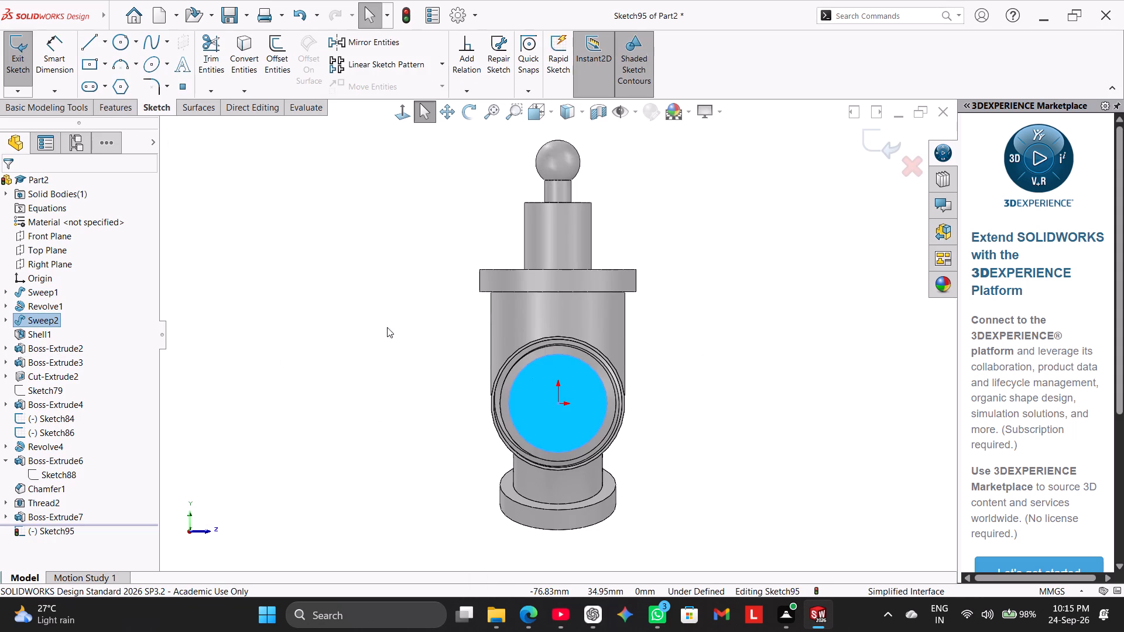
click(386, 331)
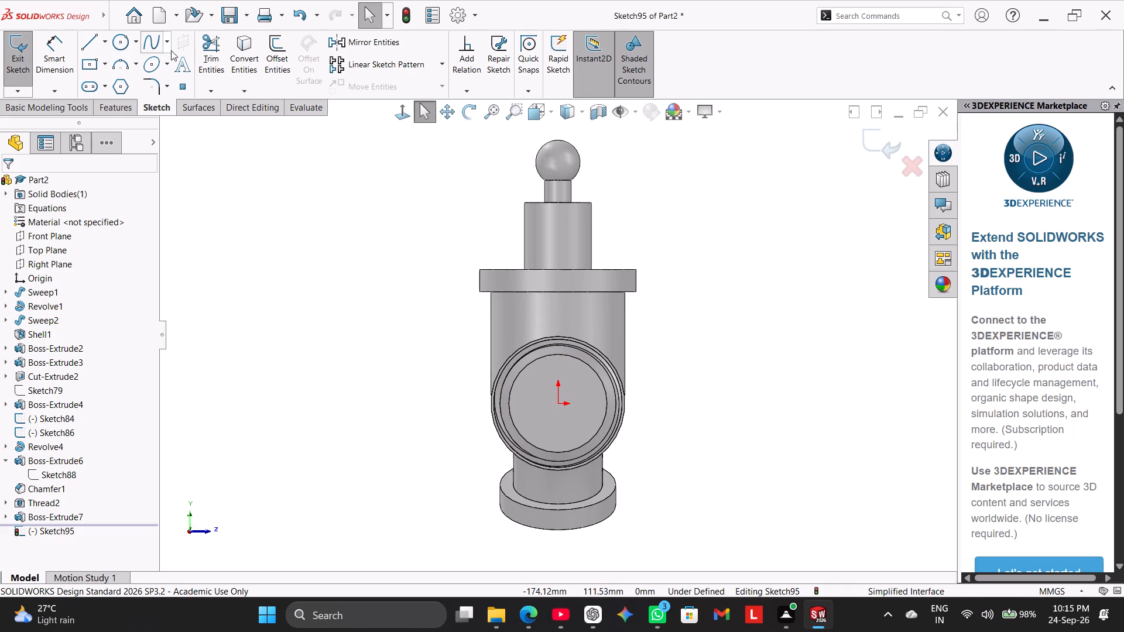
click(127, 42)
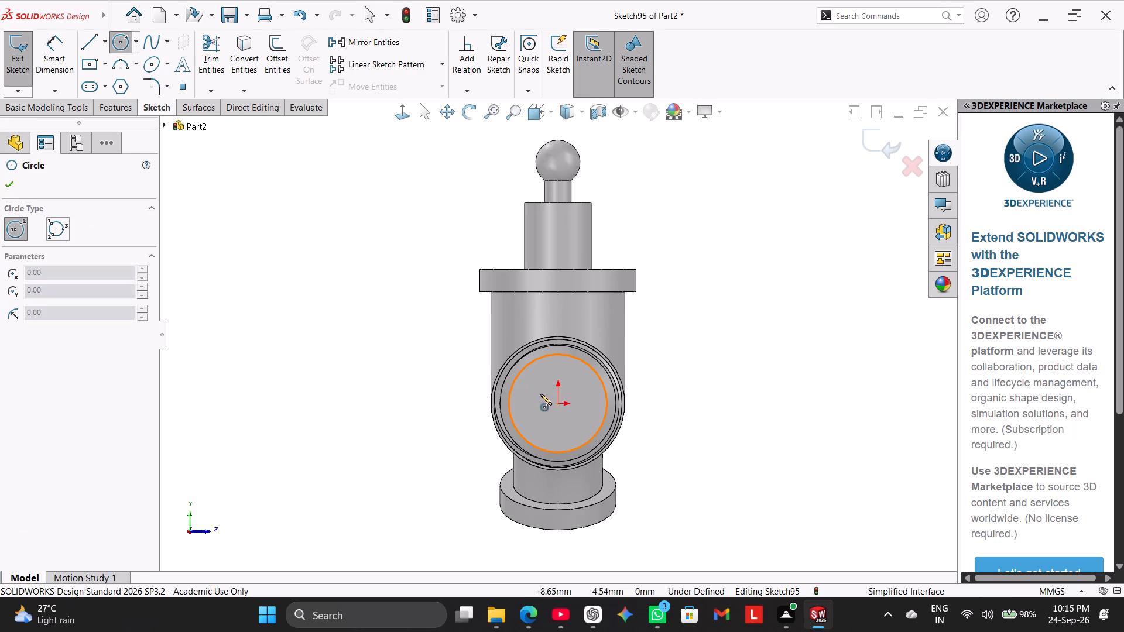
click(554, 403)
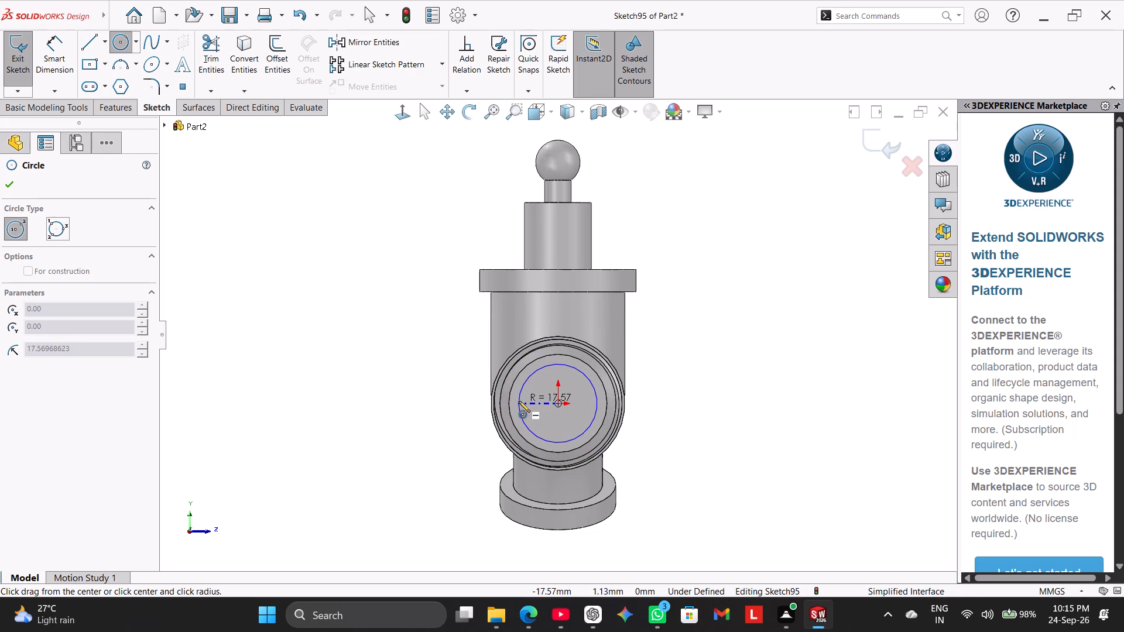
click(519, 401)
right_click(417, 349)
click(440, 358)
Dimension the new circle on the inlet's end face with a diameter of 32 mm.
click(64, 51)
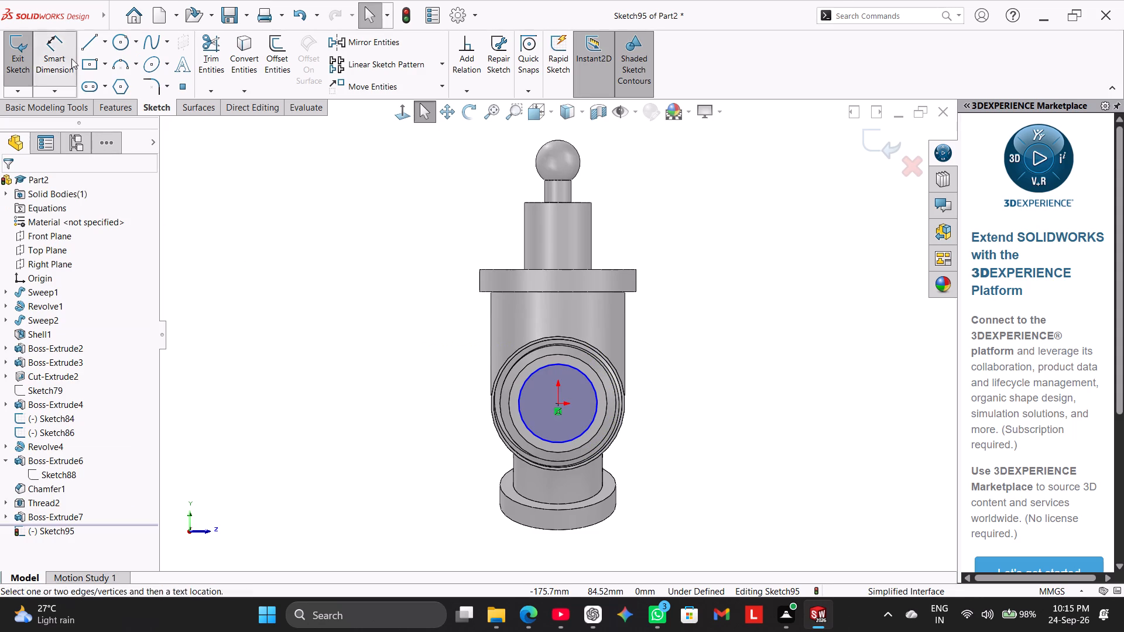
click(571, 367)
click(712, 310)
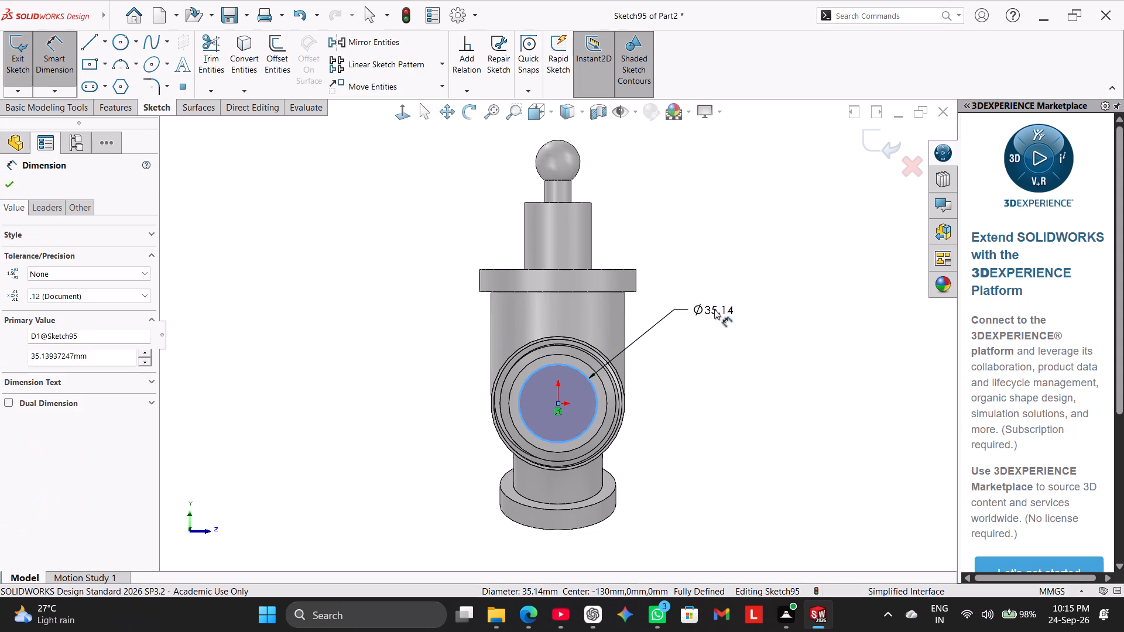
text(32)
key(Return)
right_click(714, 257)
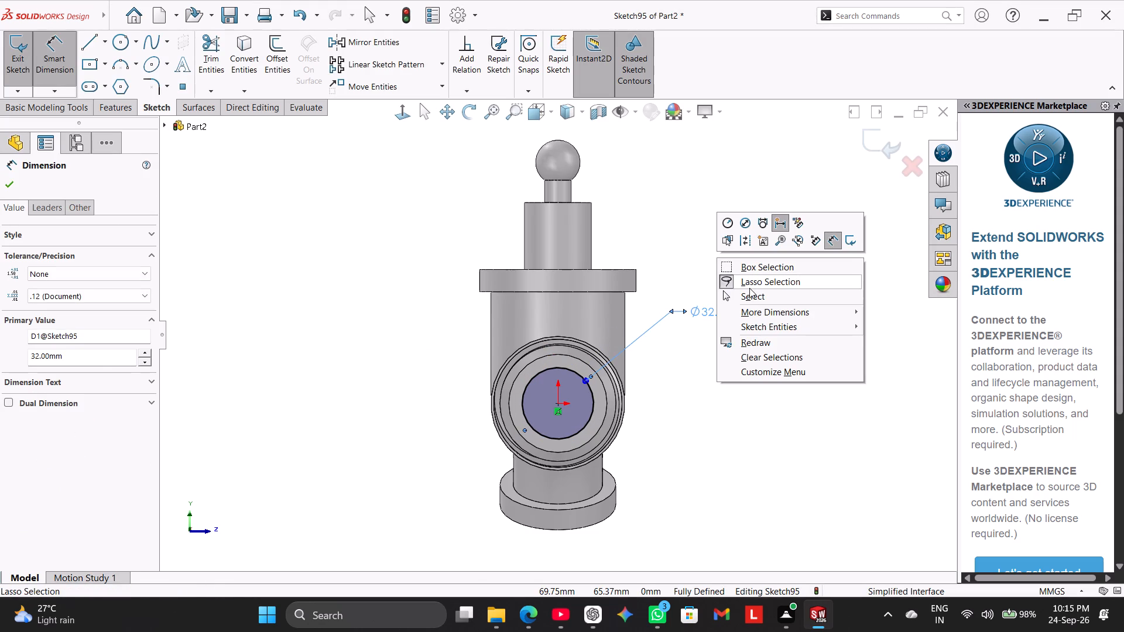
click(755, 292)
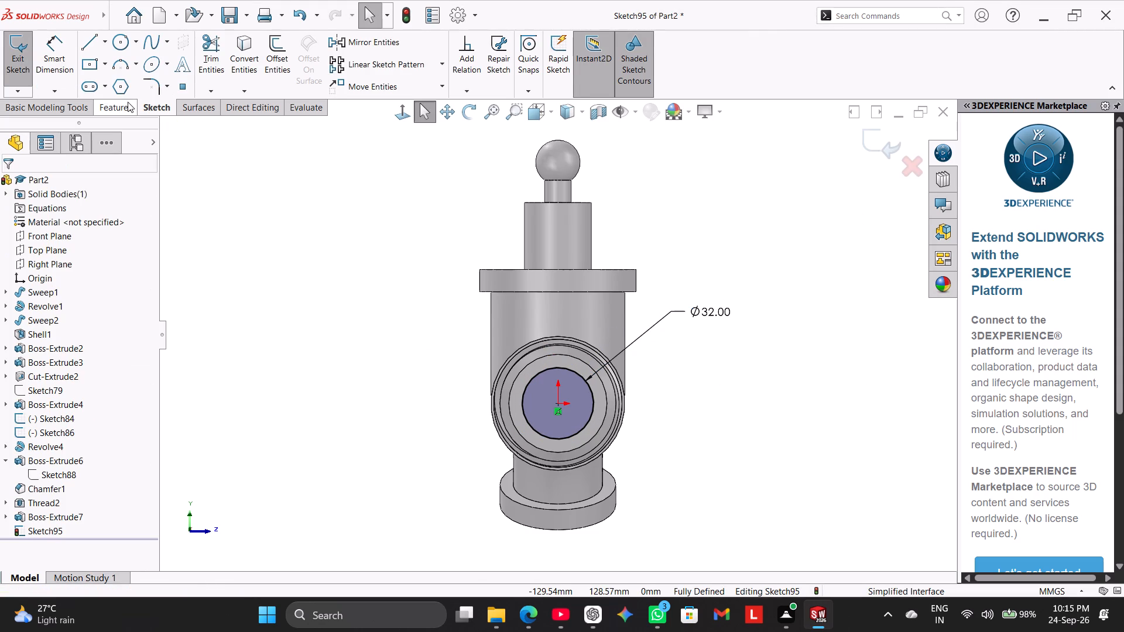
Cut the 32 mm circle through the threaded collar using the Up To Next end condition.
click(128, 102)
click(211, 60)
middle_drag(405, 286, 344, 312)
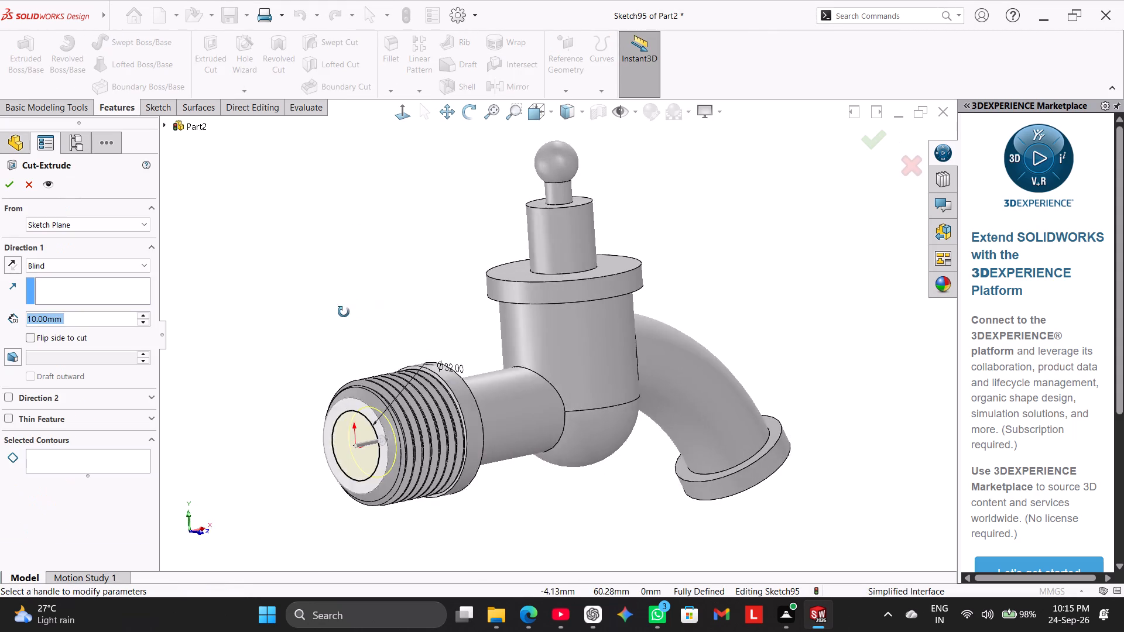
middle_drag(344, 312, 313, 333)
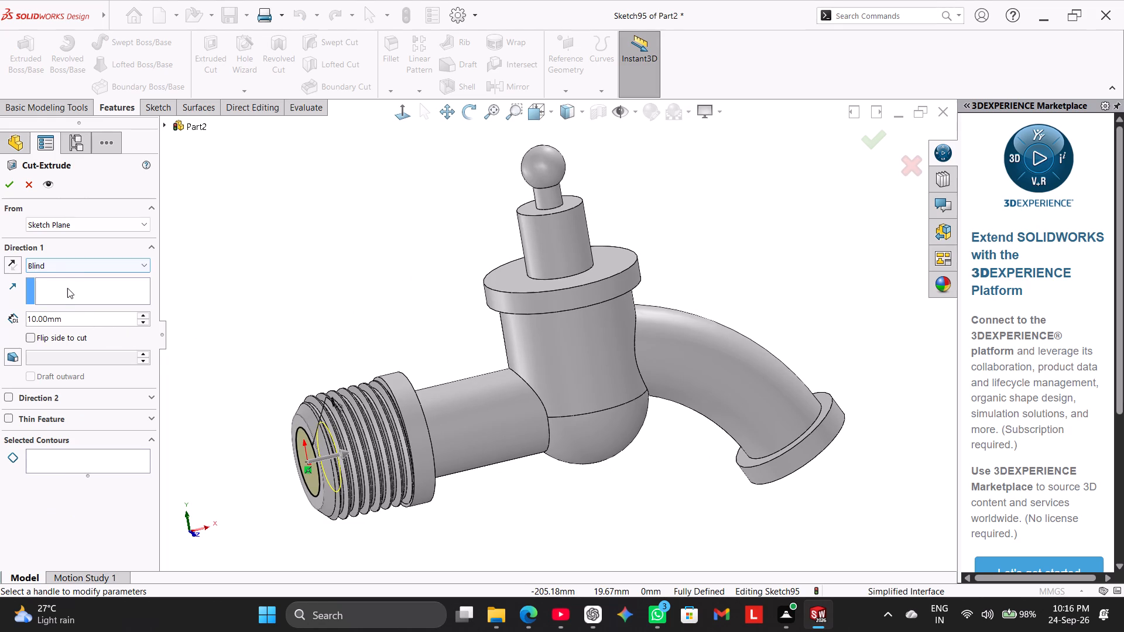
click(70, 266)
click(74, 304)
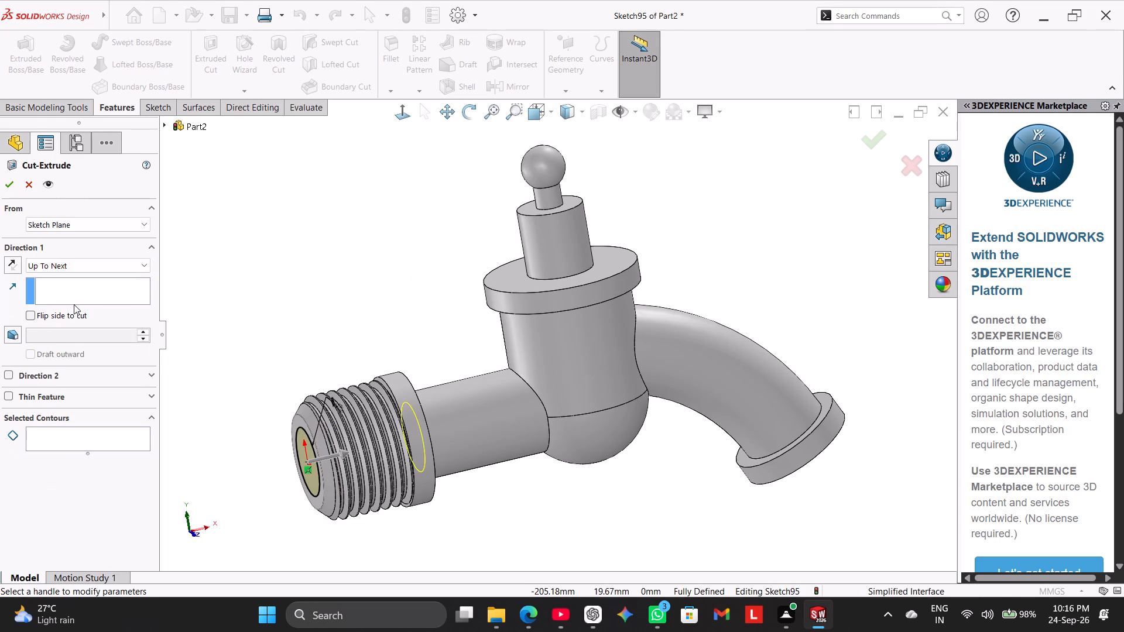
click(7, 183)
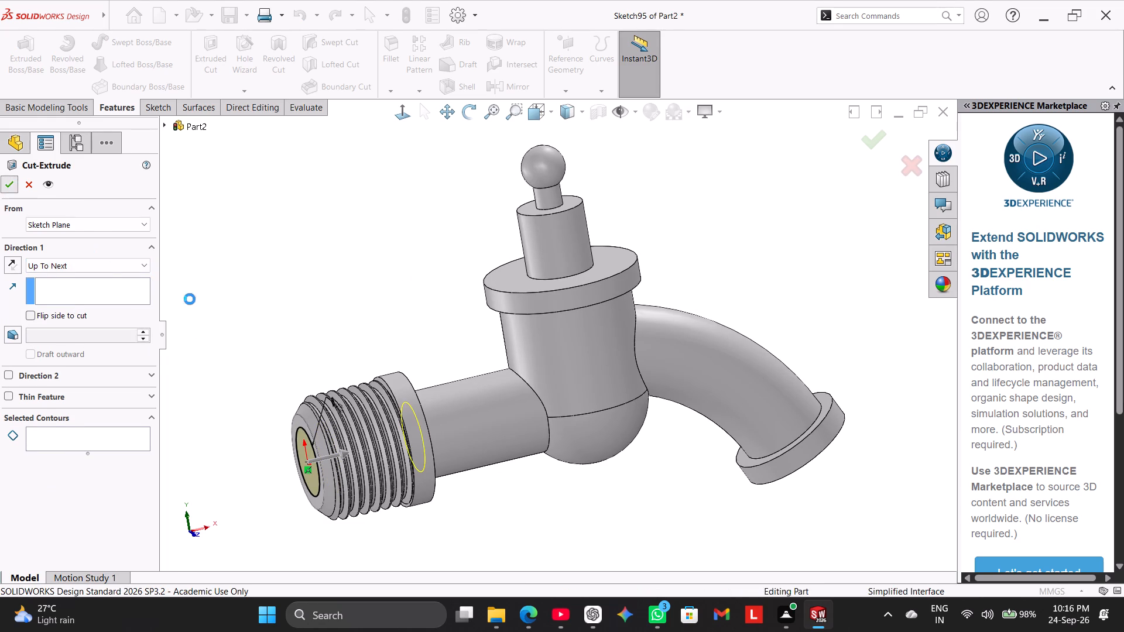
click(332, 302)
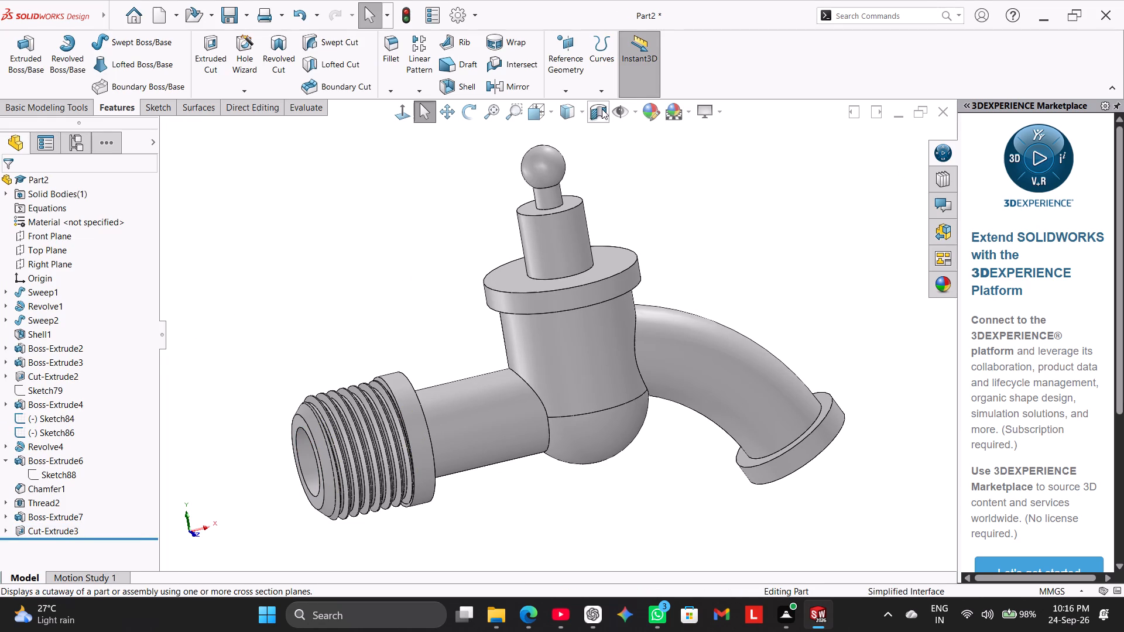
Examine the tap's interior and bored inlet in a Front Plane section view, viewed square on.
click(602, 109)
click(407, 112)
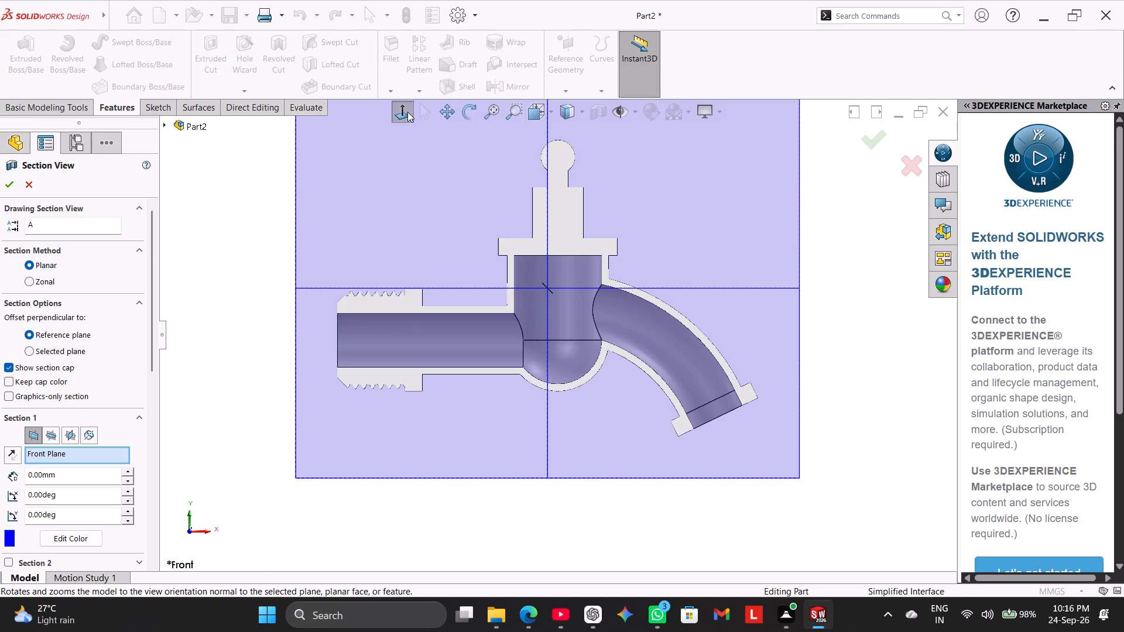
click(5, 186)
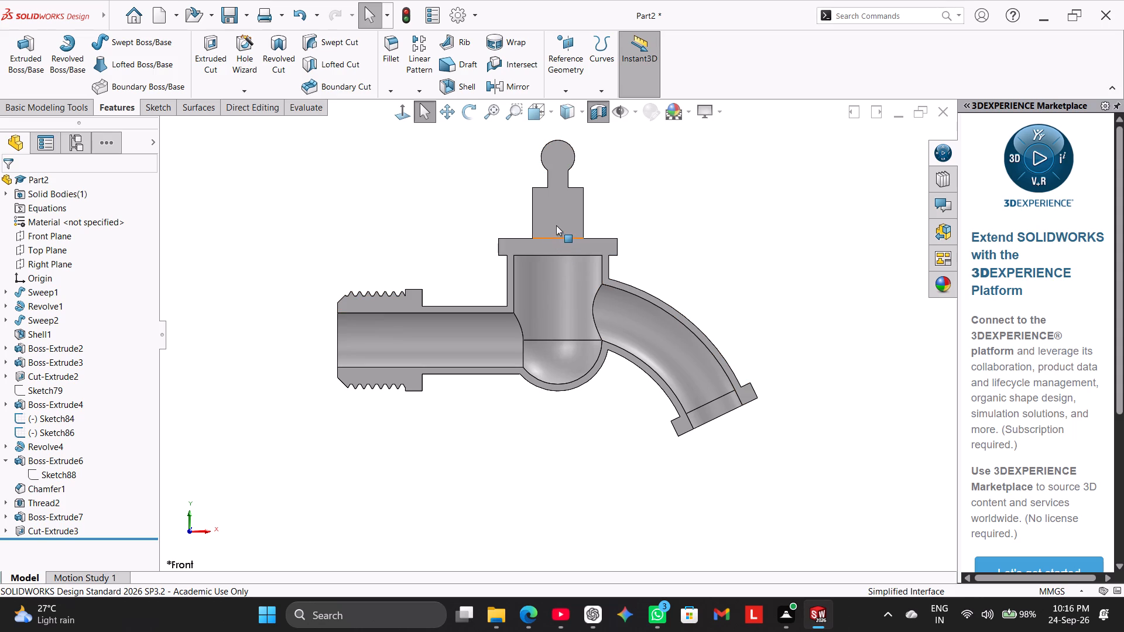
click(591, 112)
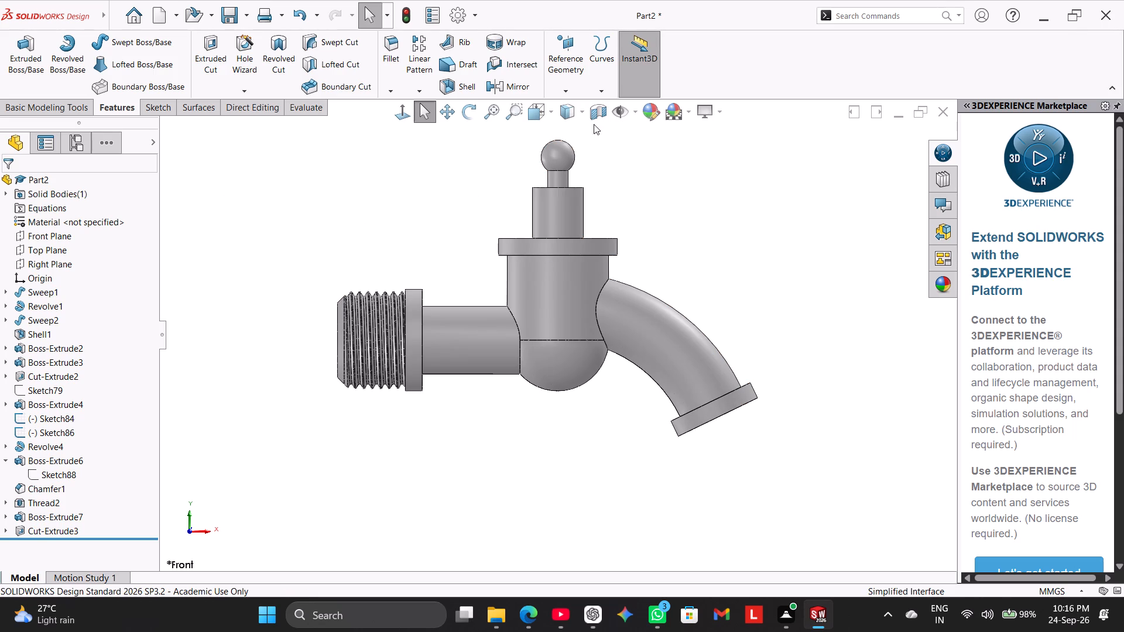
click(598, 109)
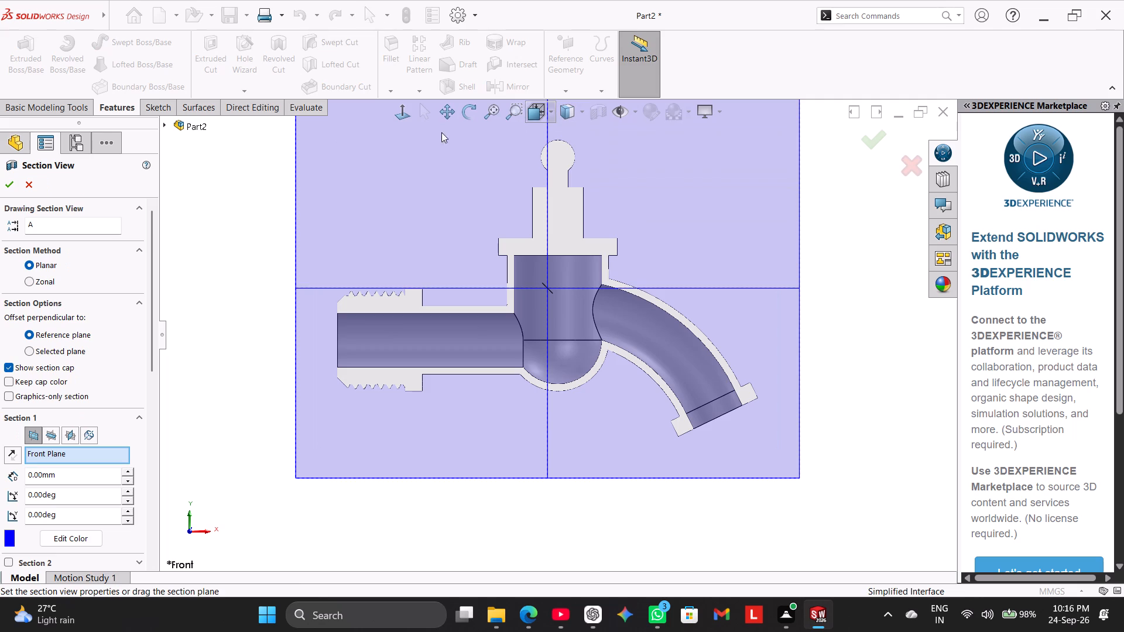
click(5, 187)
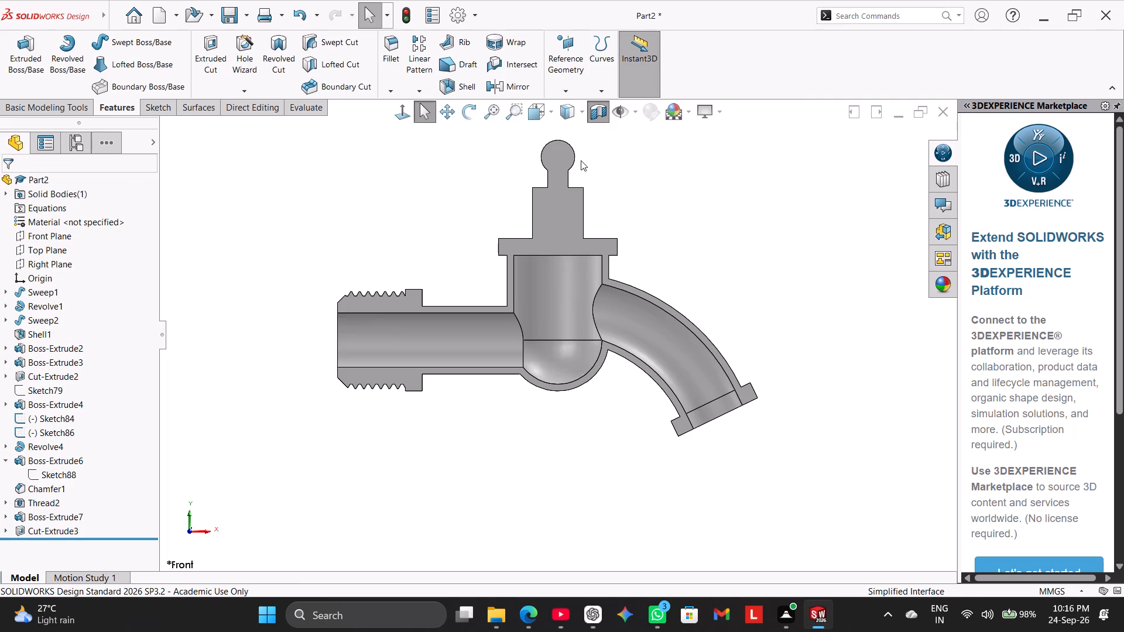
scroll(584, 153, down, 2)
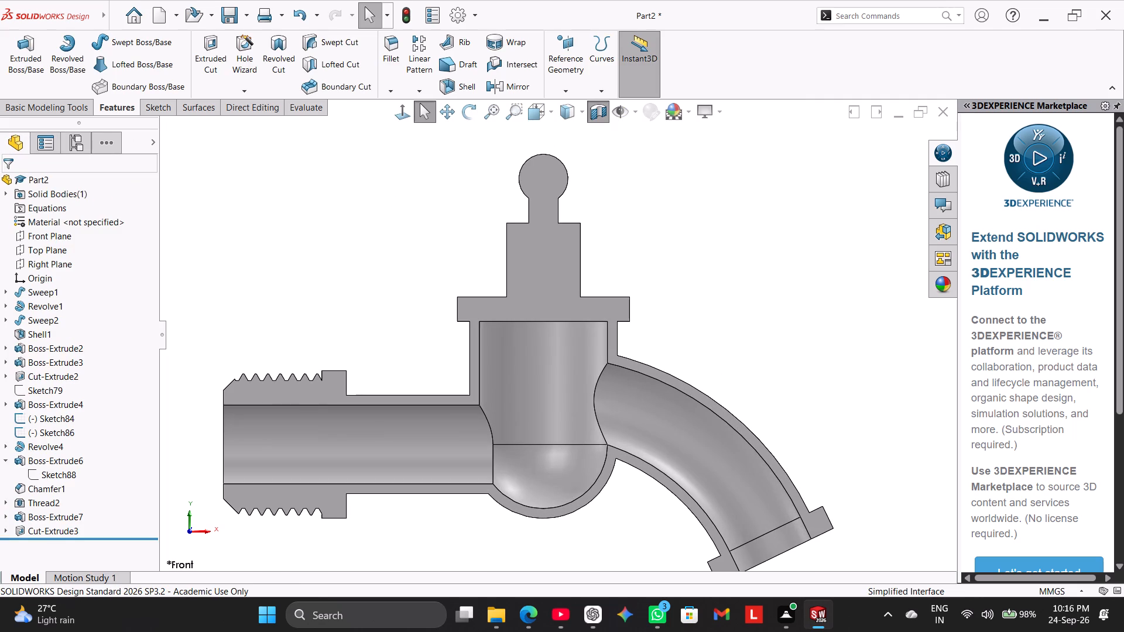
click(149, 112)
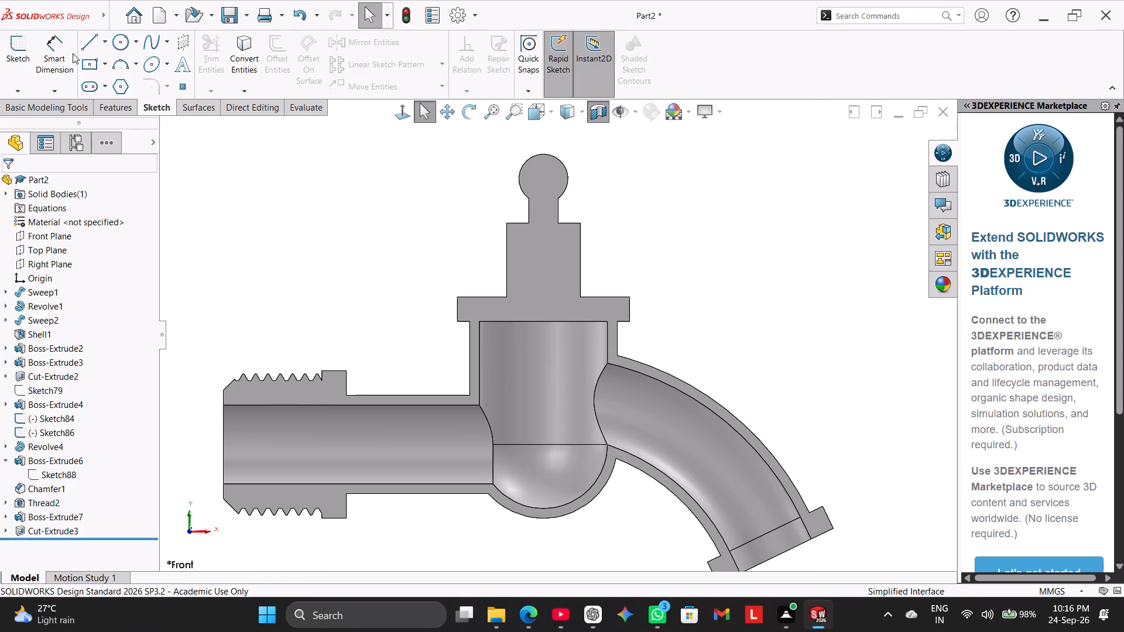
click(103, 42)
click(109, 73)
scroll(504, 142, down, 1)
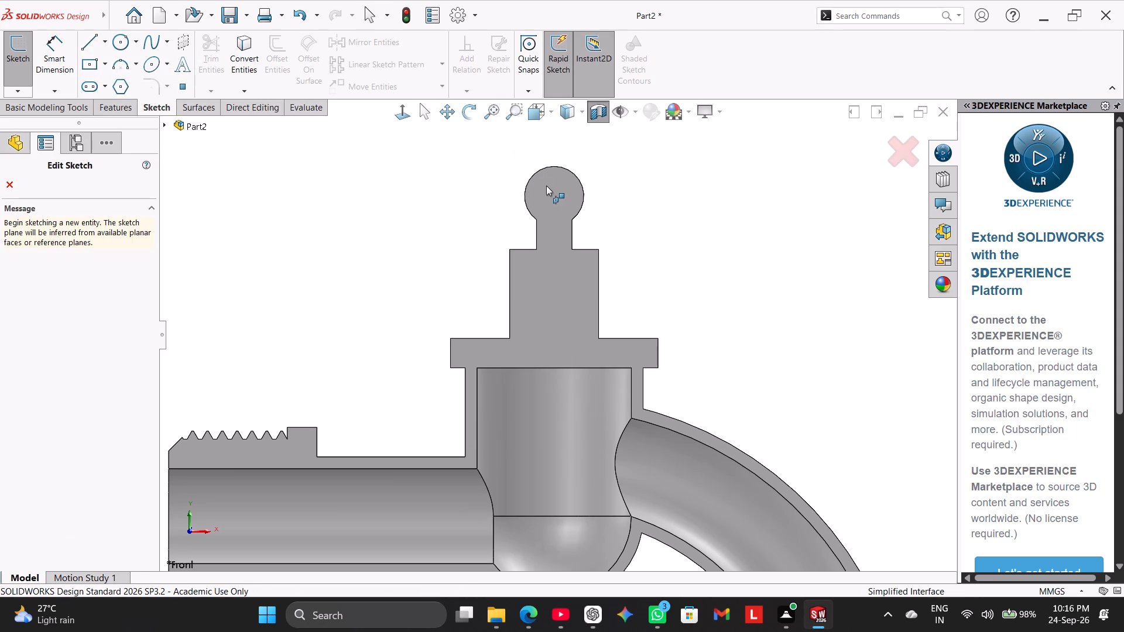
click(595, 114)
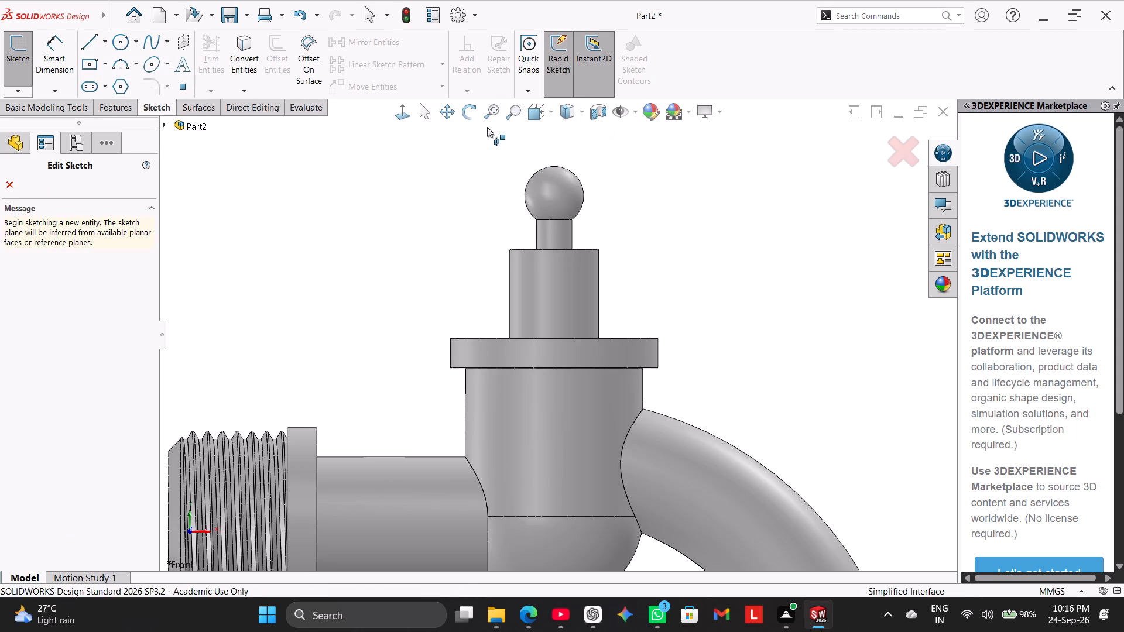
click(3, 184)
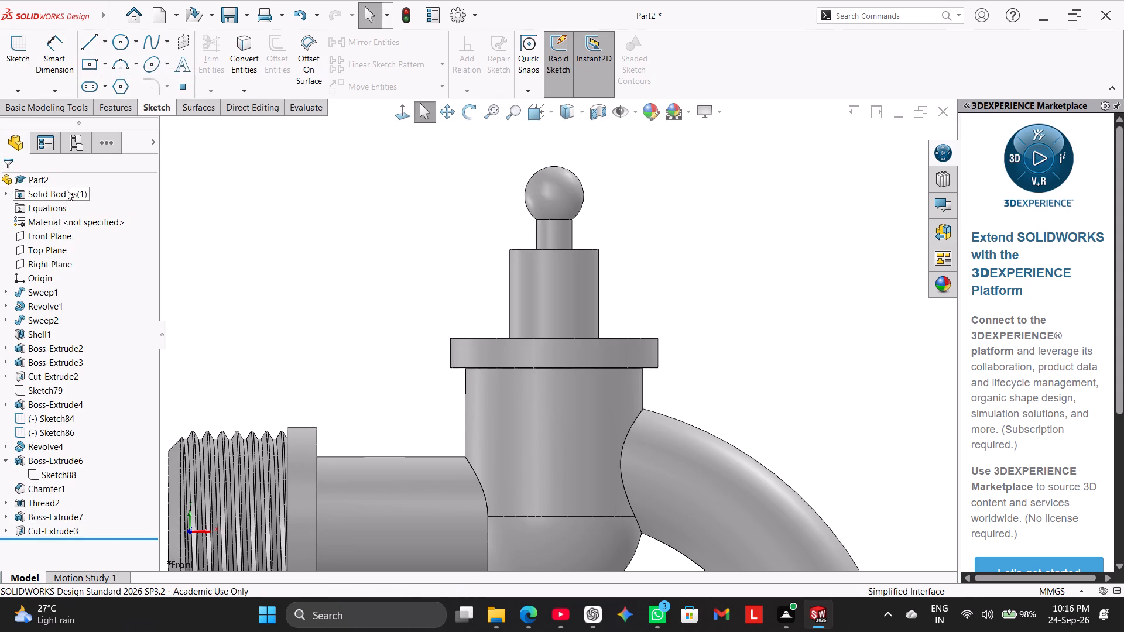
Inspect the tap with Hidden Lines Visible and restore the Shaded With Edges display.
scroll(586, 157, up, 1)
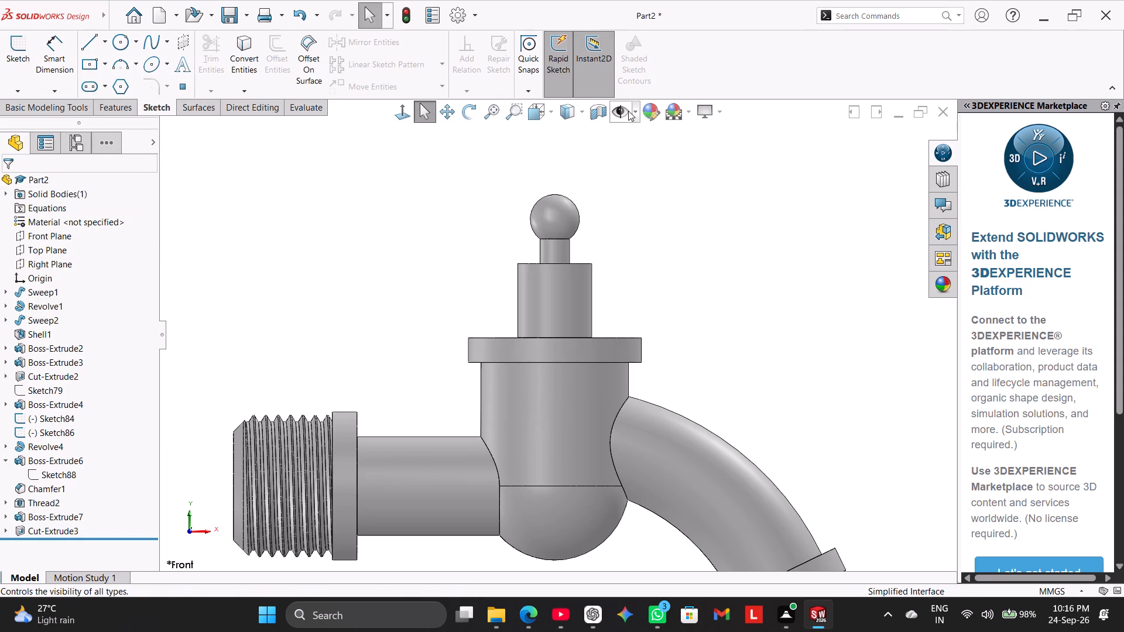
click(633, 109)
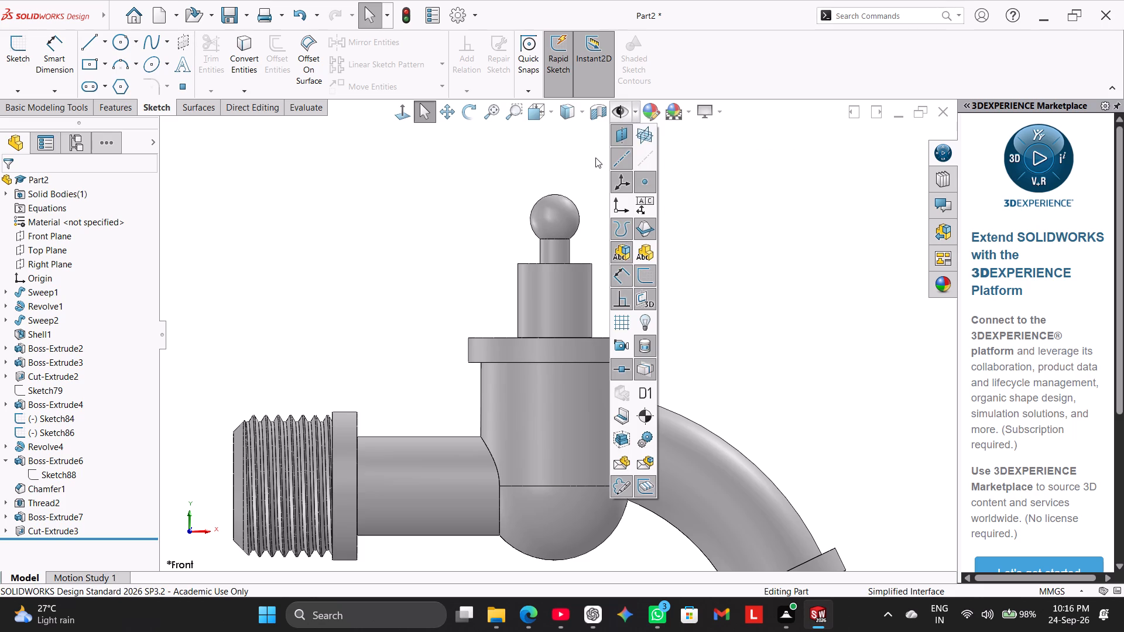
click(595, 157)
click(580, 109)
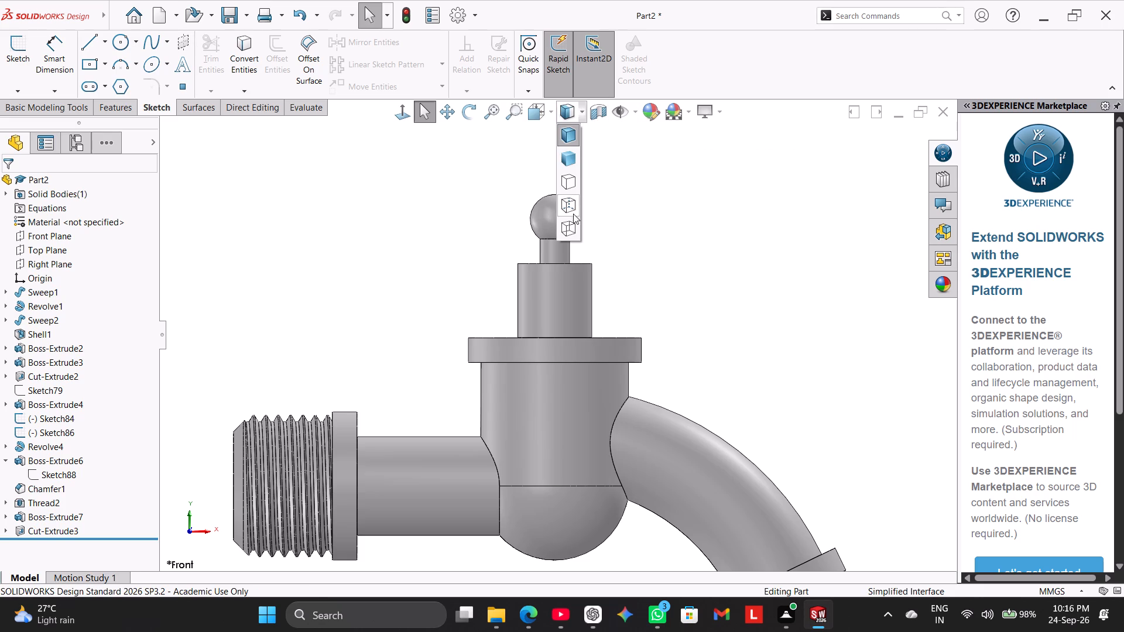
click(568, 209)
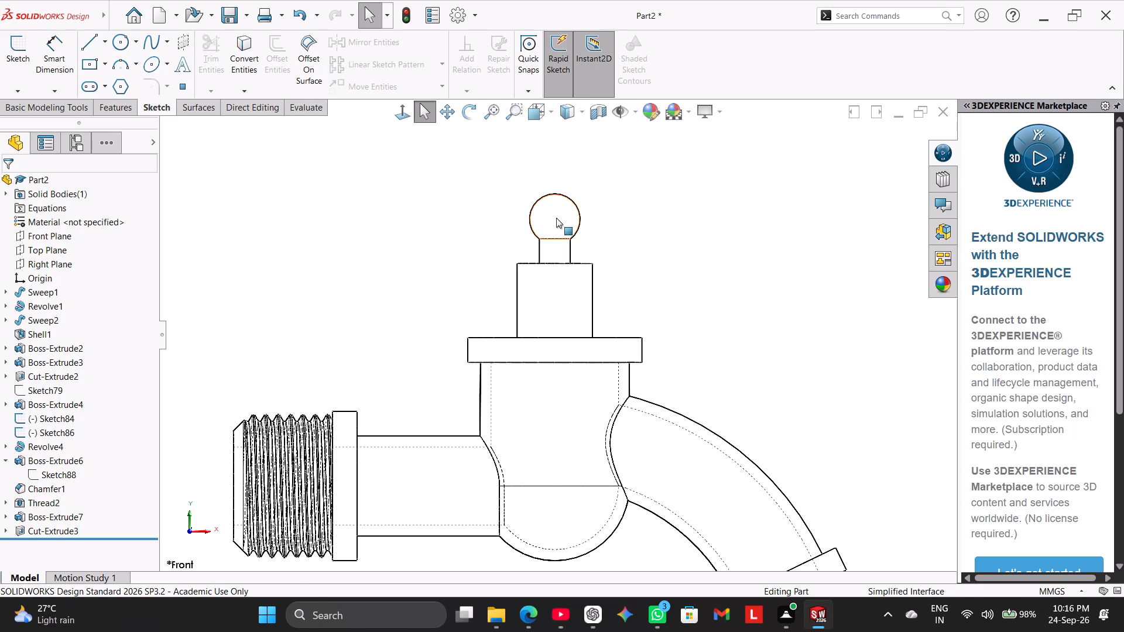
click(580, 114)
click(573, 132)
click(382, 206)
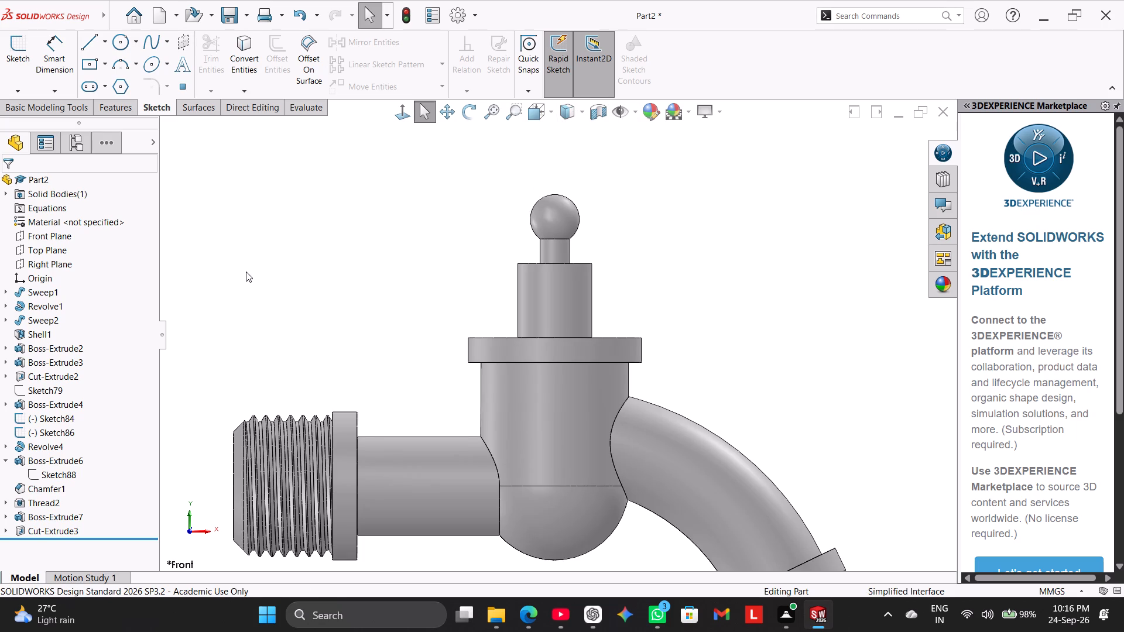
On a new Front Plane sketch, draw a vertical centerline about 50 mm long from the stem's top edge up through the ball knob.
scroll(246, 272, up, 1)
click(54, 235)
click(71, 223)
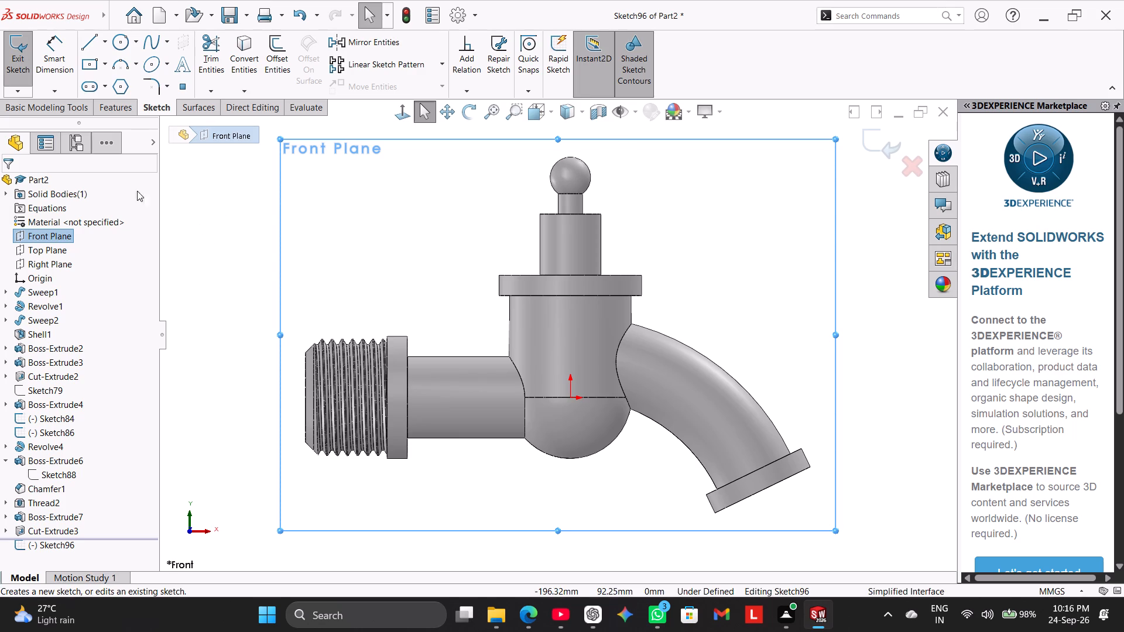
click(103, 41)
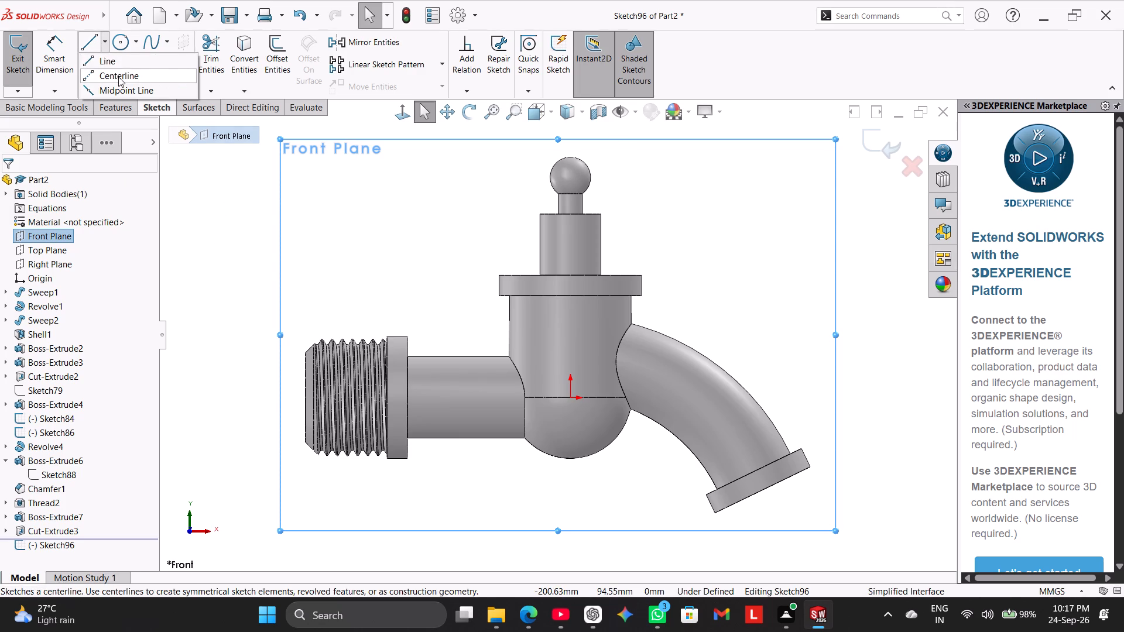
click(118, 77)
scroll(561, 151, up, 1)
scroll(561, 151, down, 1)
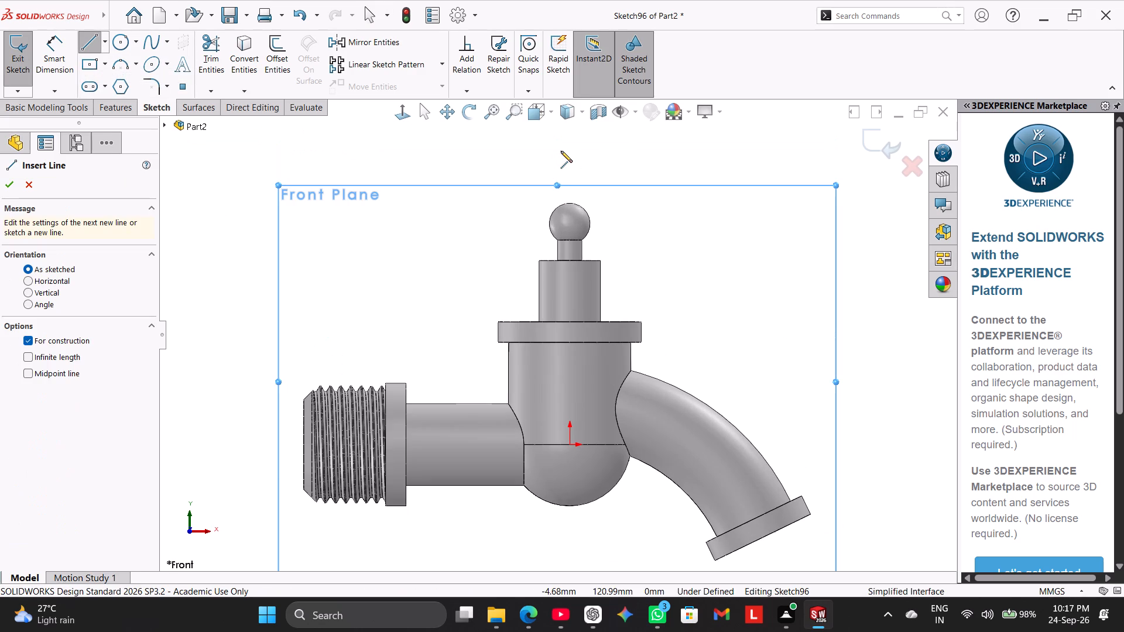
click(570, 263)
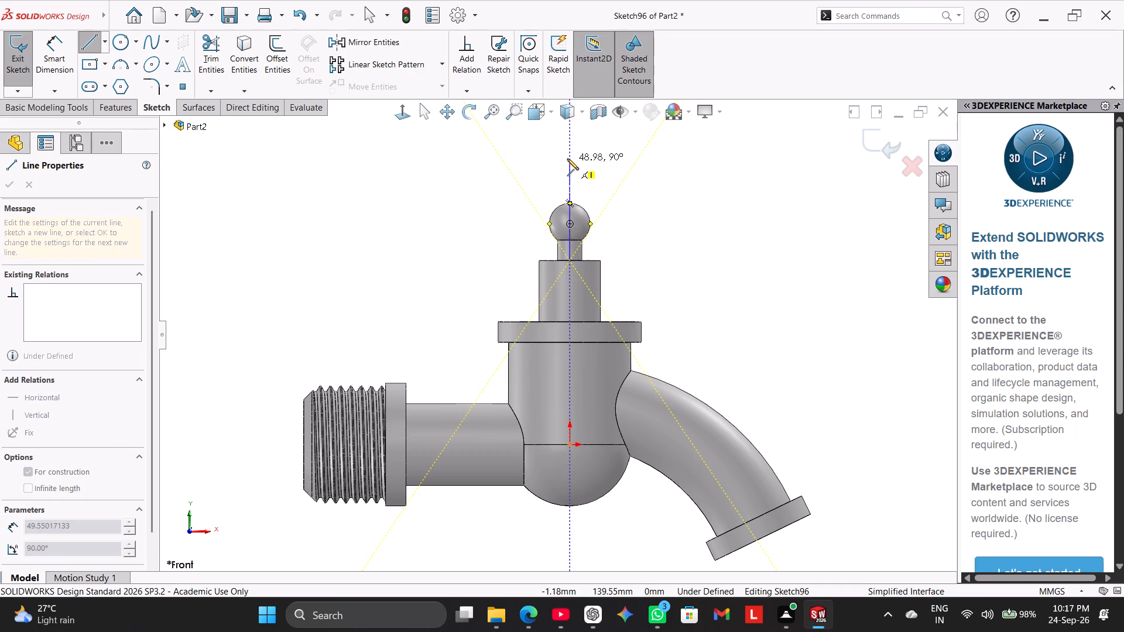
click(567, 159)
right_click(594, 160)
click(608, 163)
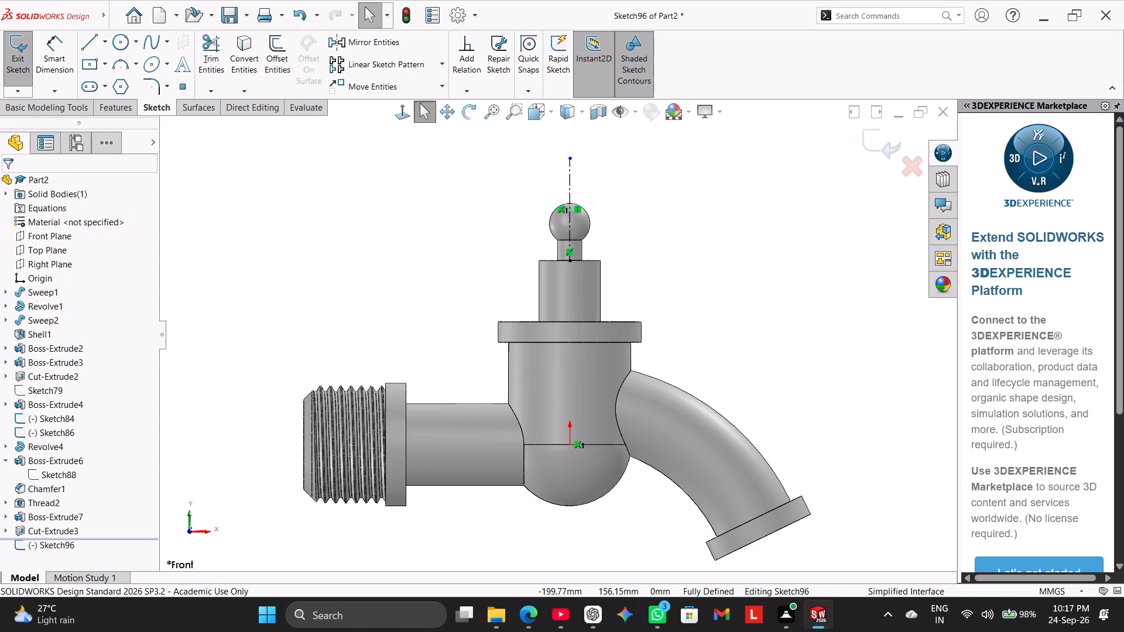
Sketch a horizontal centerline across the ball knob and stretch it to about 175 mm long.
click(104, 39)
click(112, 74)
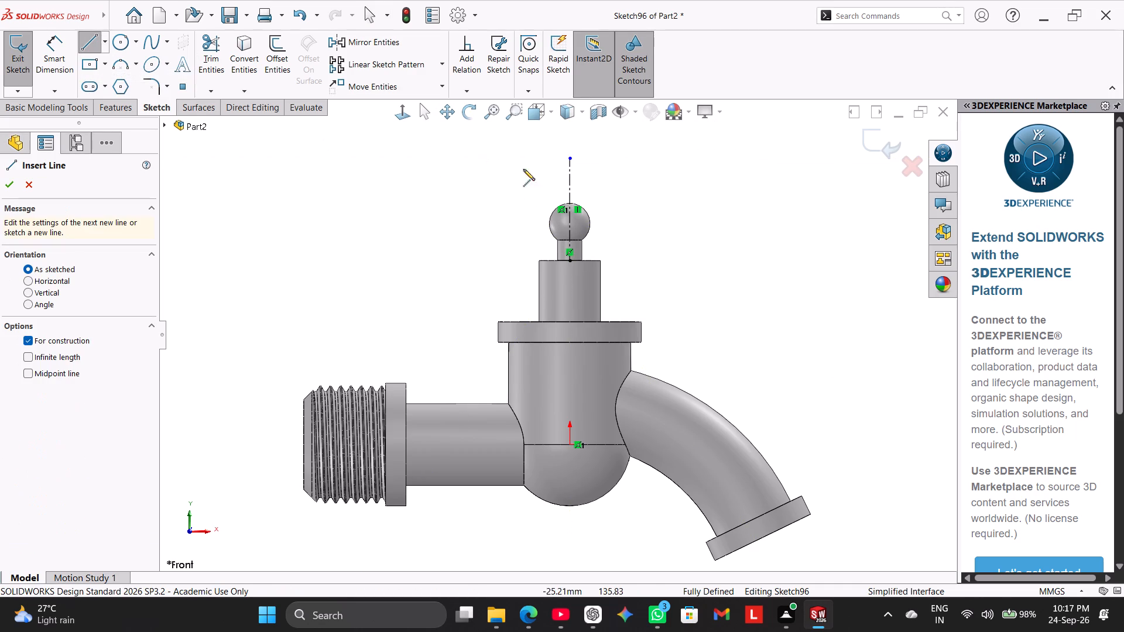
click(446, 225)
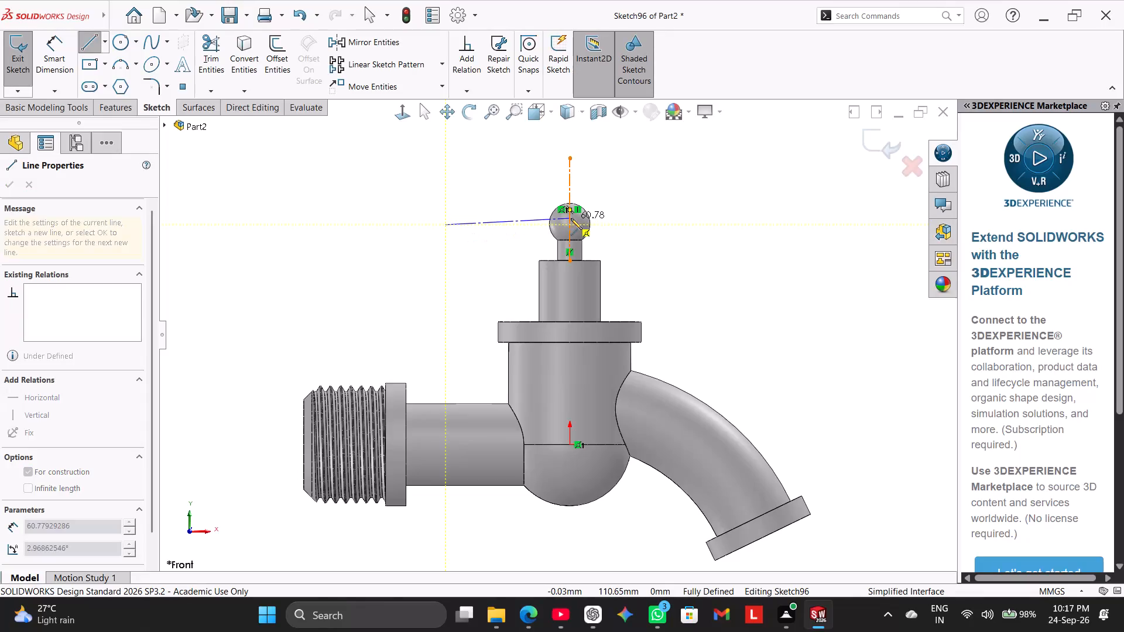
click(722, 226)
right_click(710, 188)
click(732, 195)
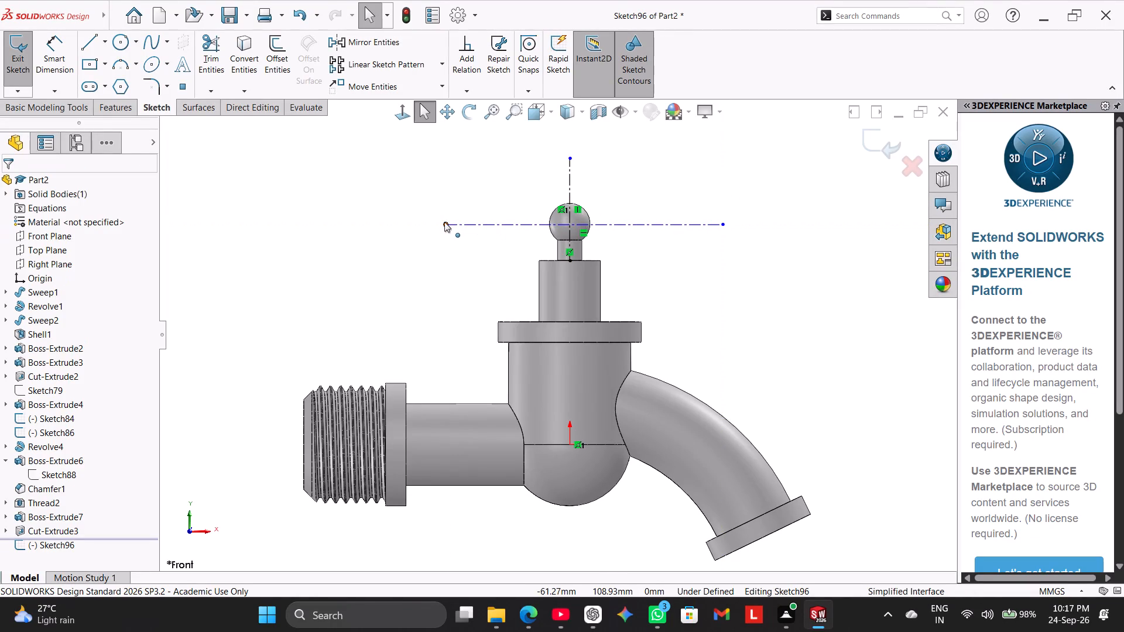
drag(444, 222, 364, 224)
click(333, 174)
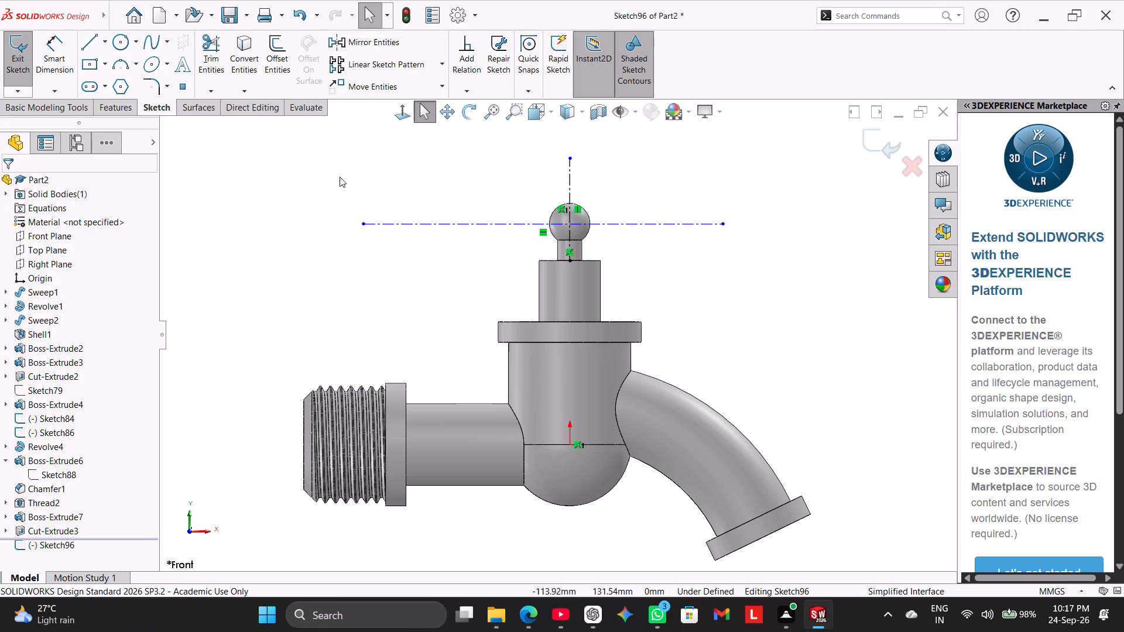
Move the horizontal centerline slightly lower on the ball knob.
scroll(534, 207, down, 5)
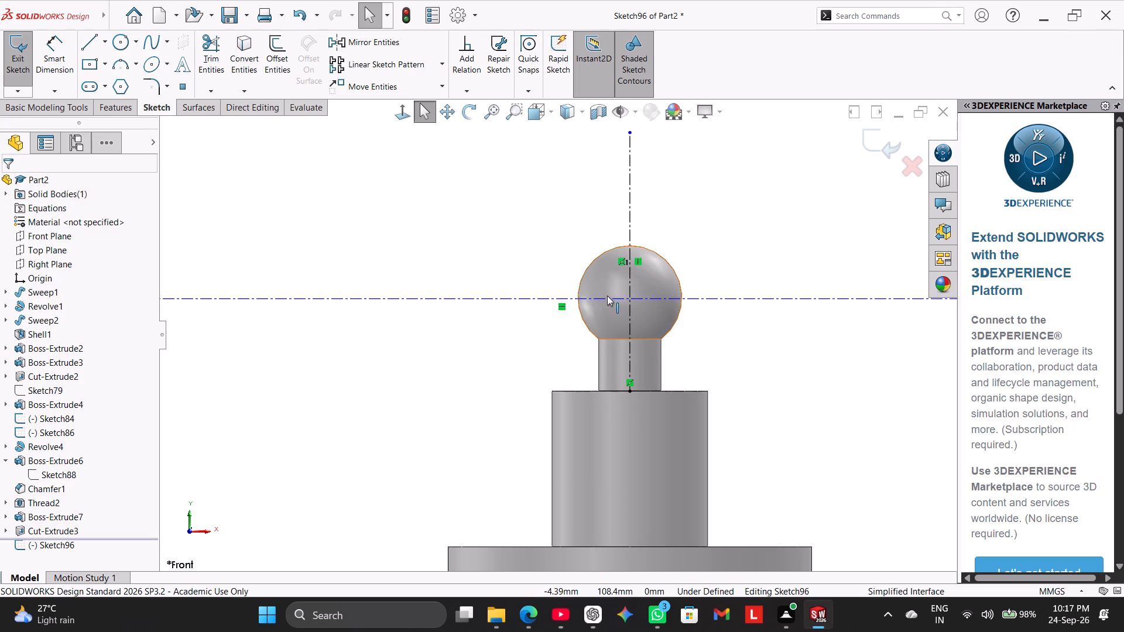
drag(607, 296, 594, 304)
click(512, 241)
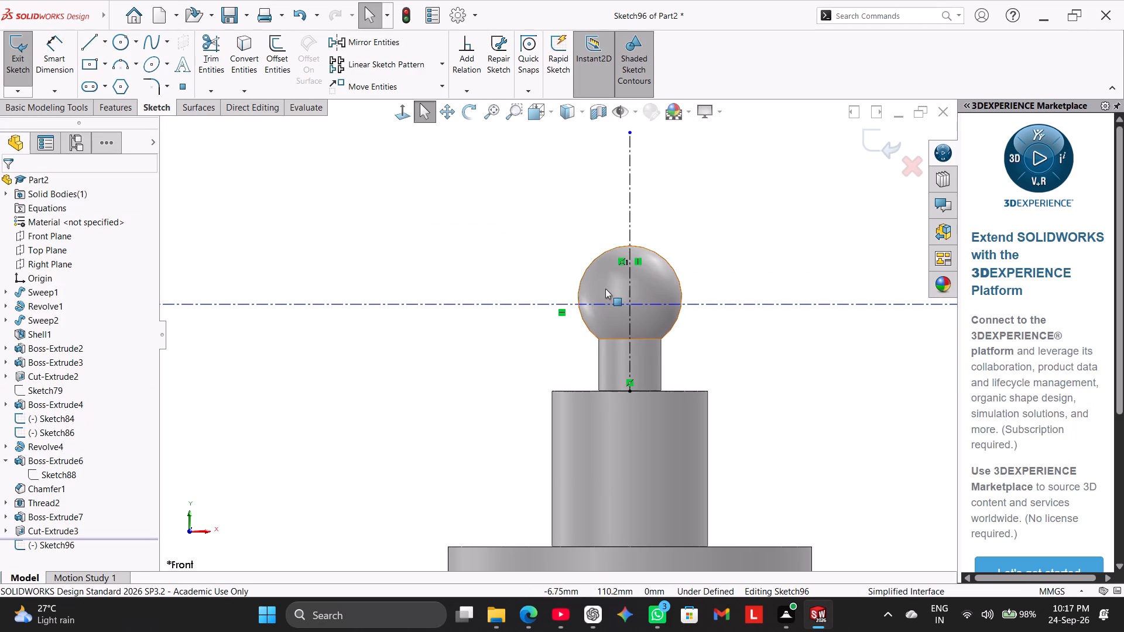
ctrl+click(612, 306)
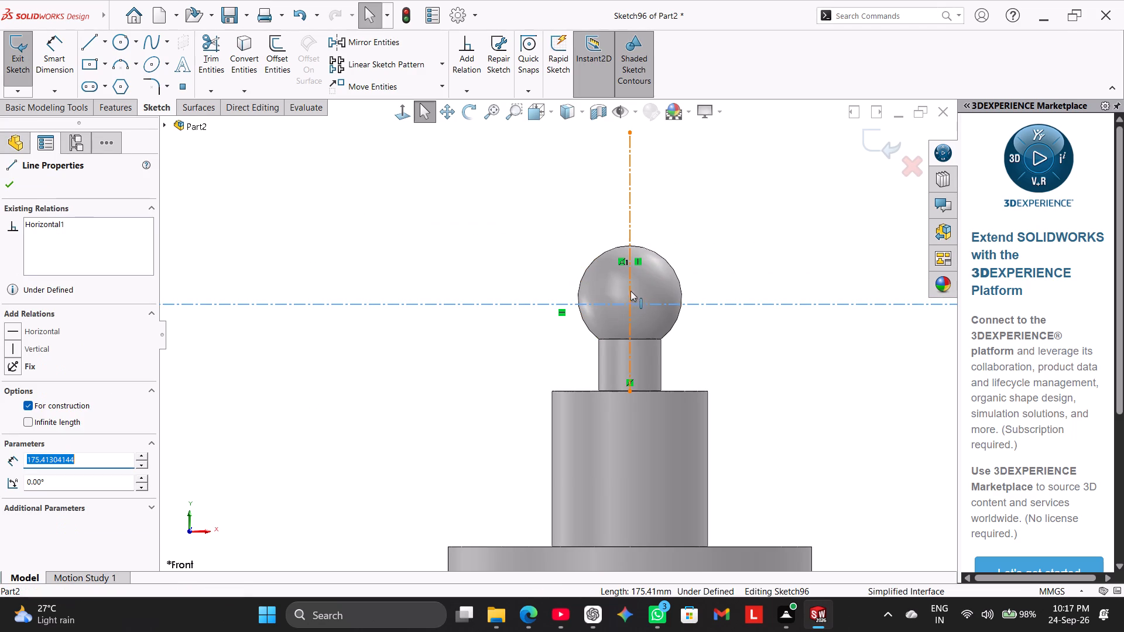
ctrl+click(628, 300)
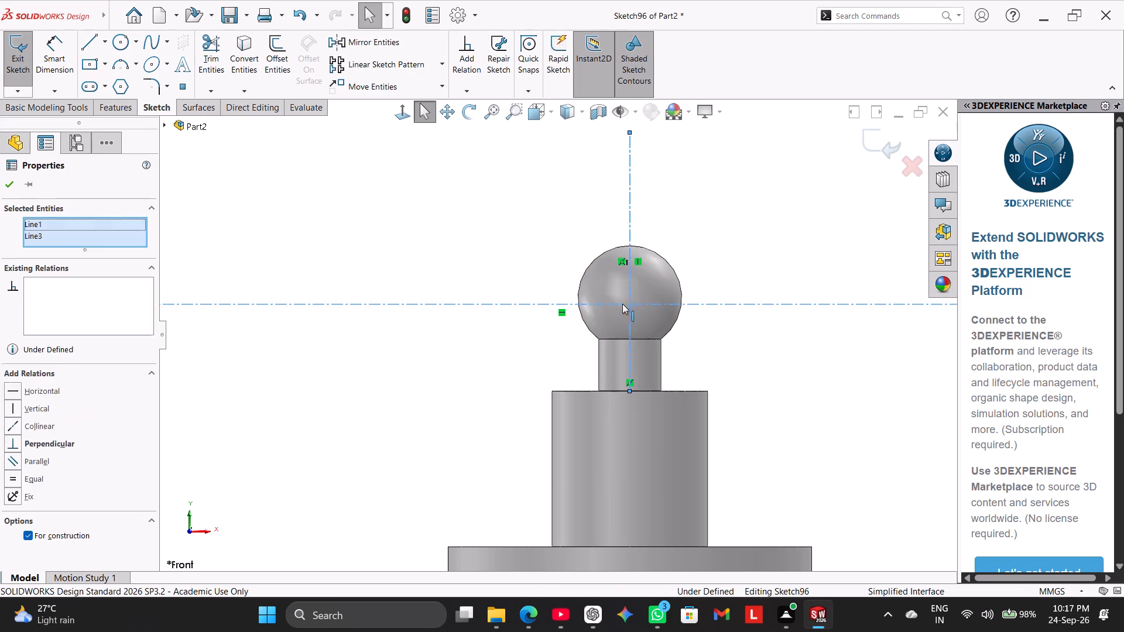
click(519, 272)
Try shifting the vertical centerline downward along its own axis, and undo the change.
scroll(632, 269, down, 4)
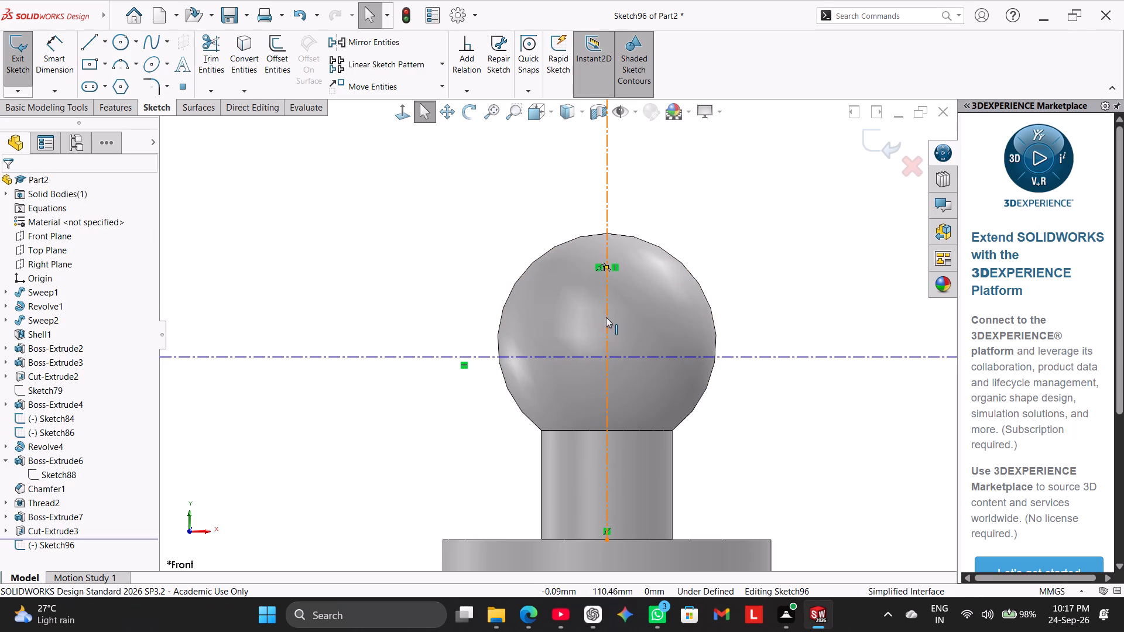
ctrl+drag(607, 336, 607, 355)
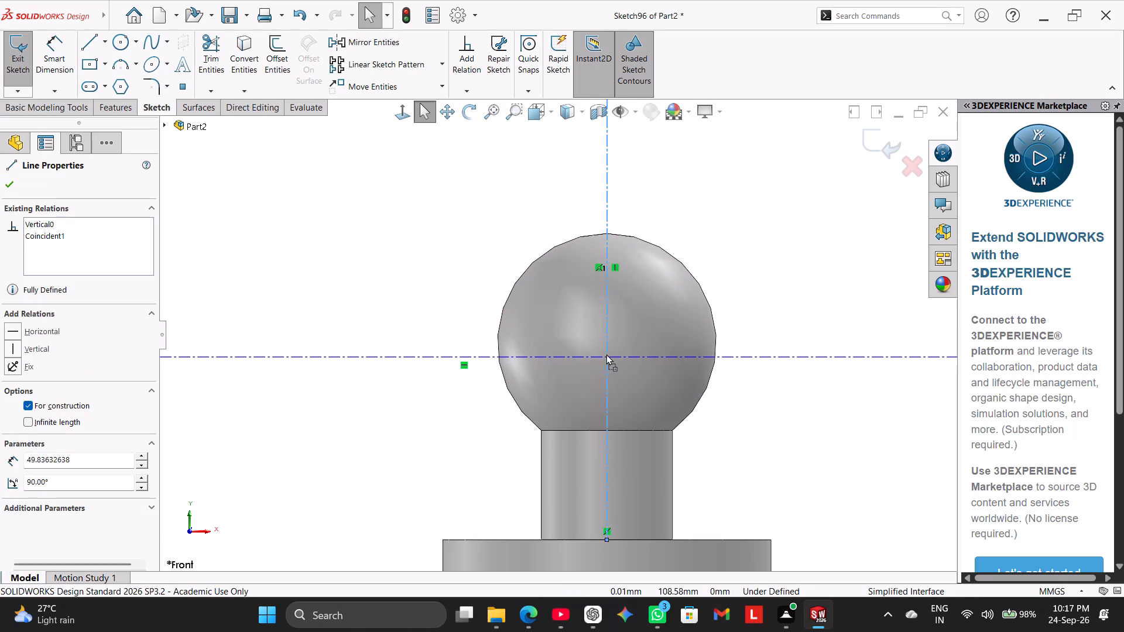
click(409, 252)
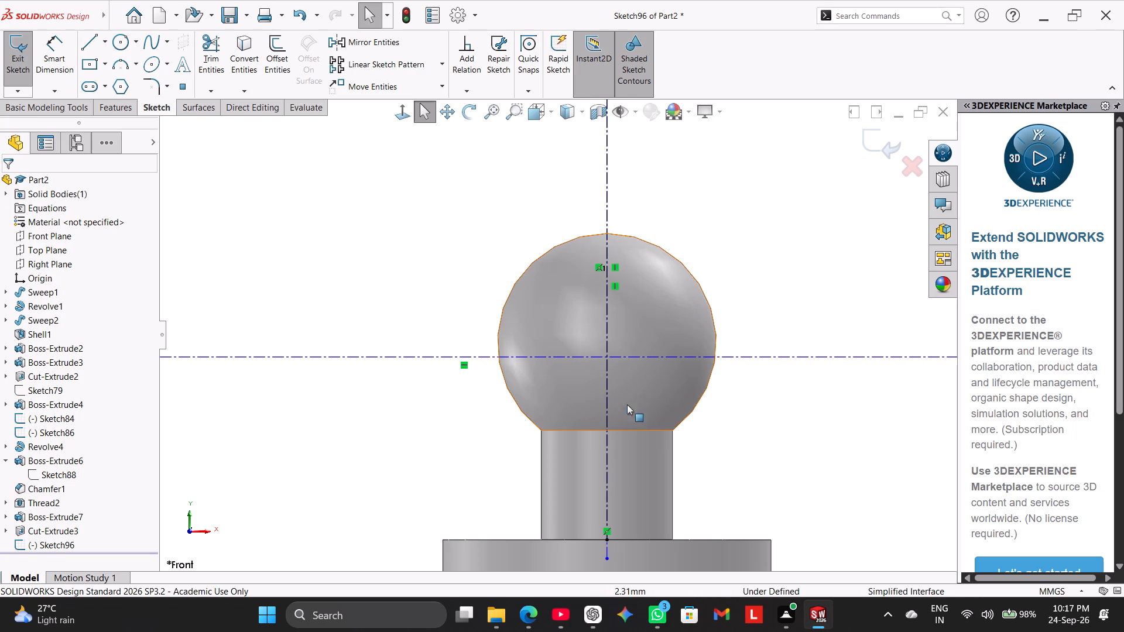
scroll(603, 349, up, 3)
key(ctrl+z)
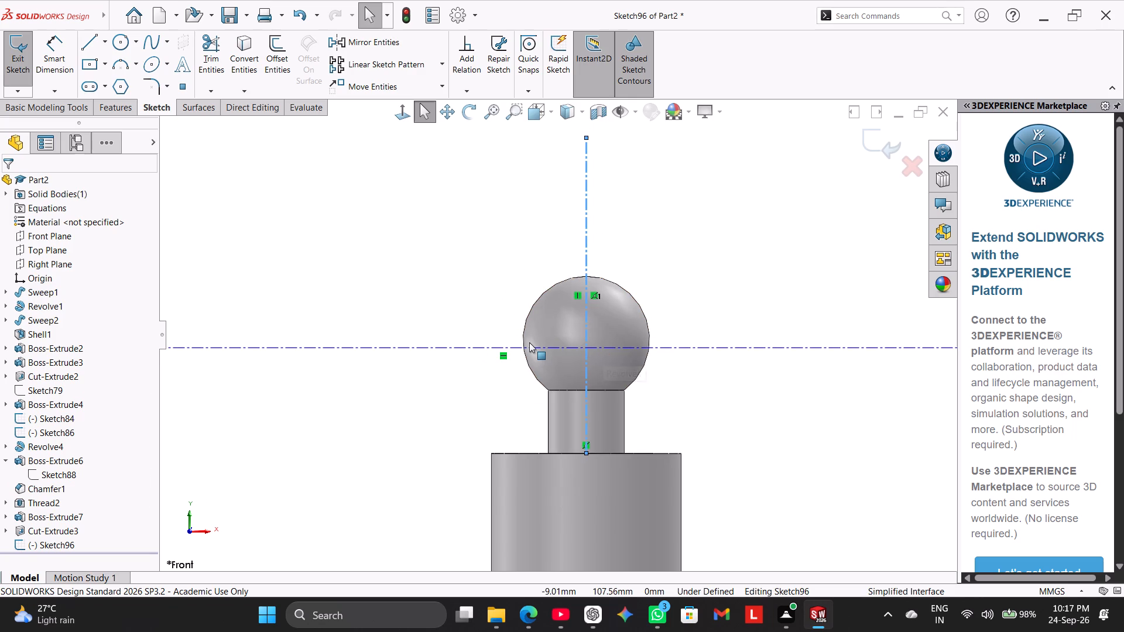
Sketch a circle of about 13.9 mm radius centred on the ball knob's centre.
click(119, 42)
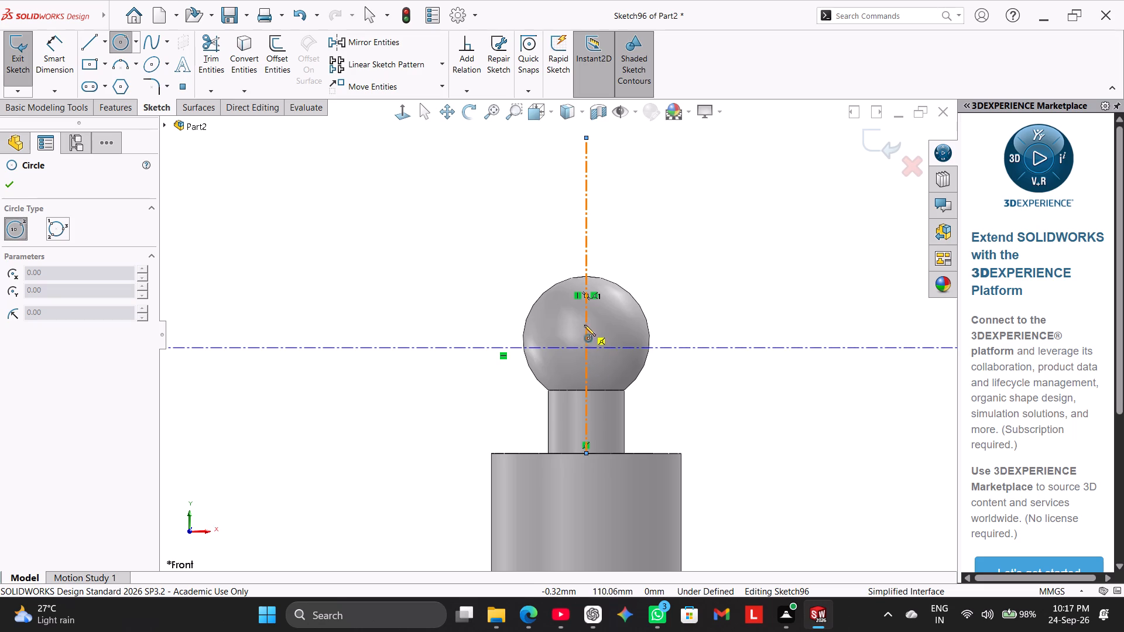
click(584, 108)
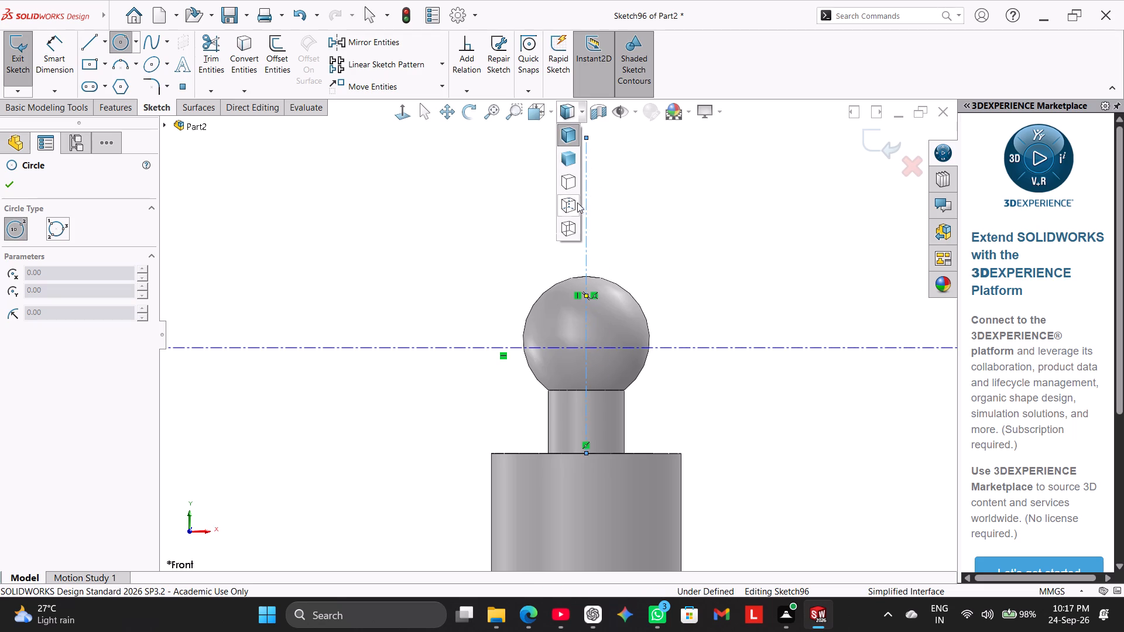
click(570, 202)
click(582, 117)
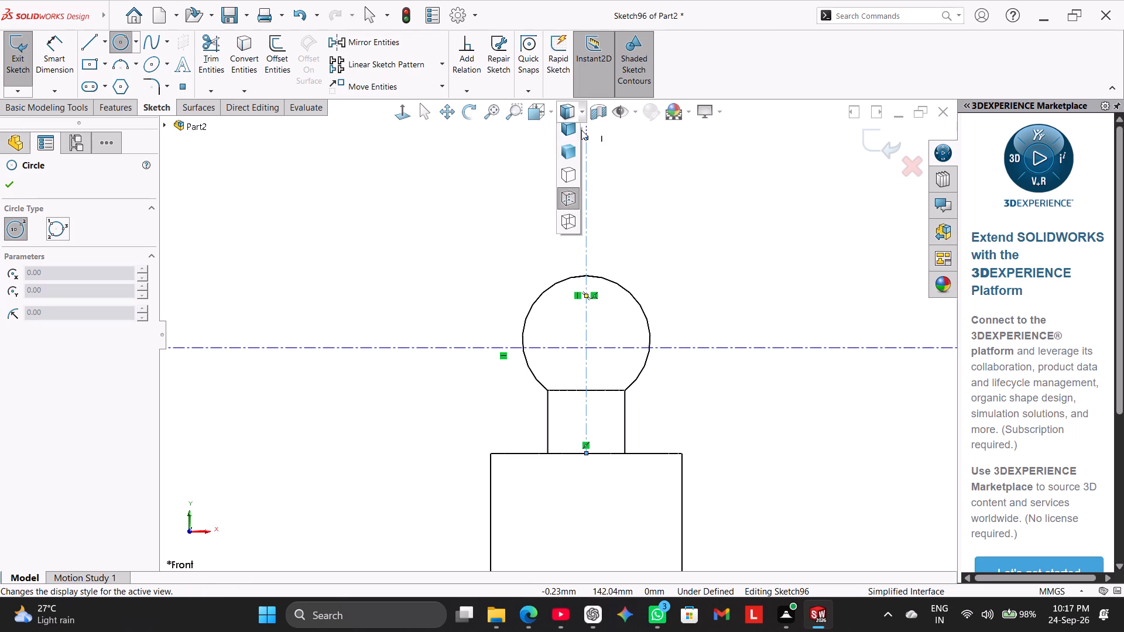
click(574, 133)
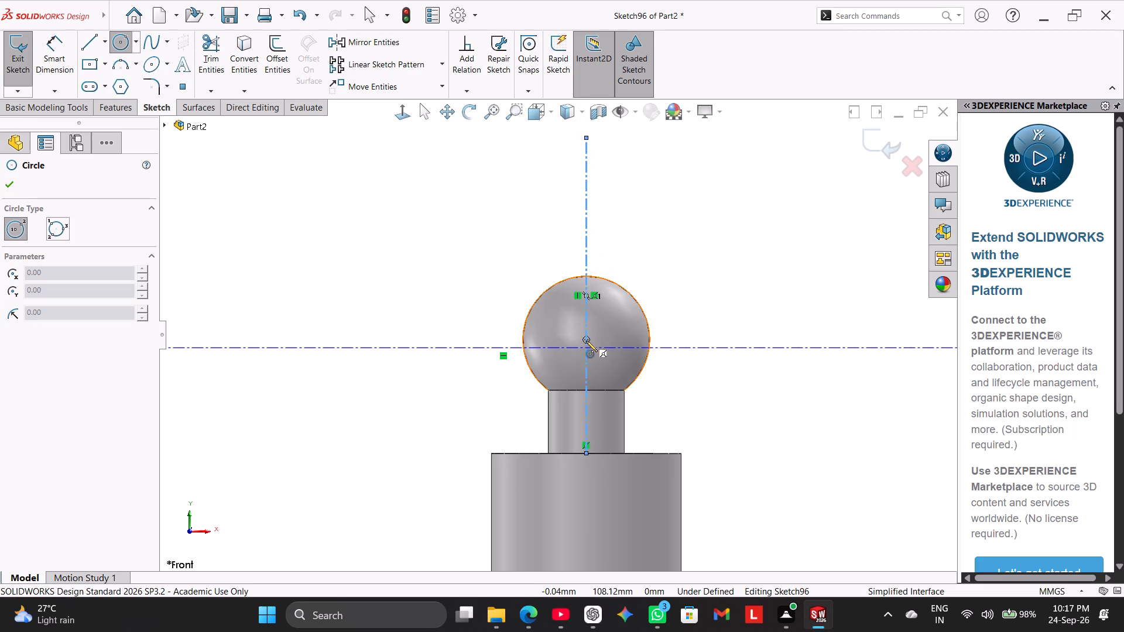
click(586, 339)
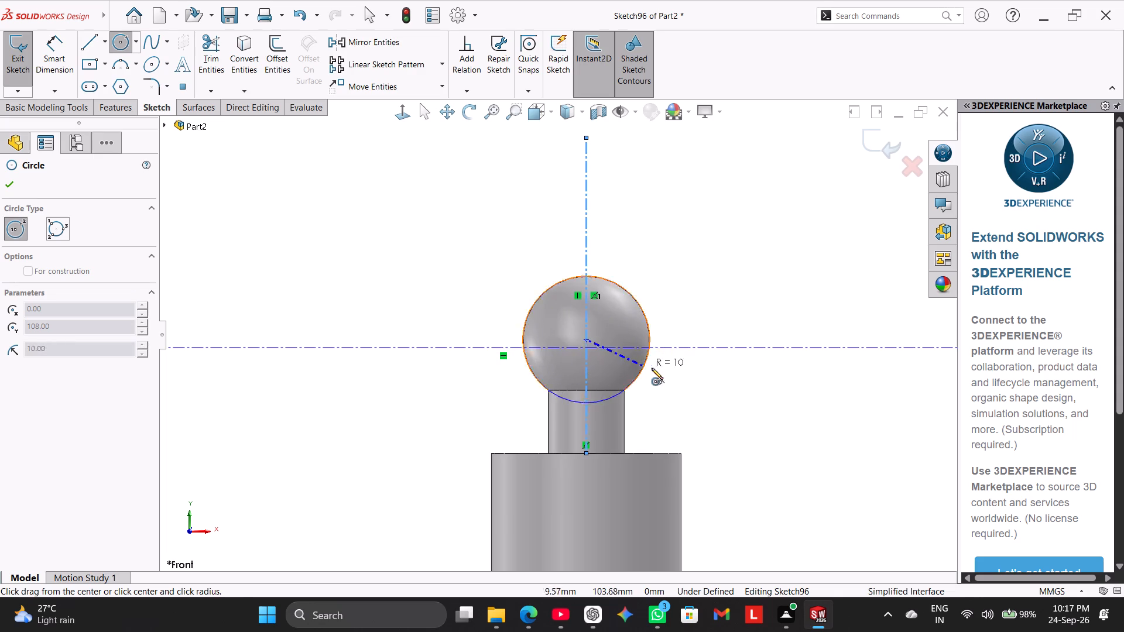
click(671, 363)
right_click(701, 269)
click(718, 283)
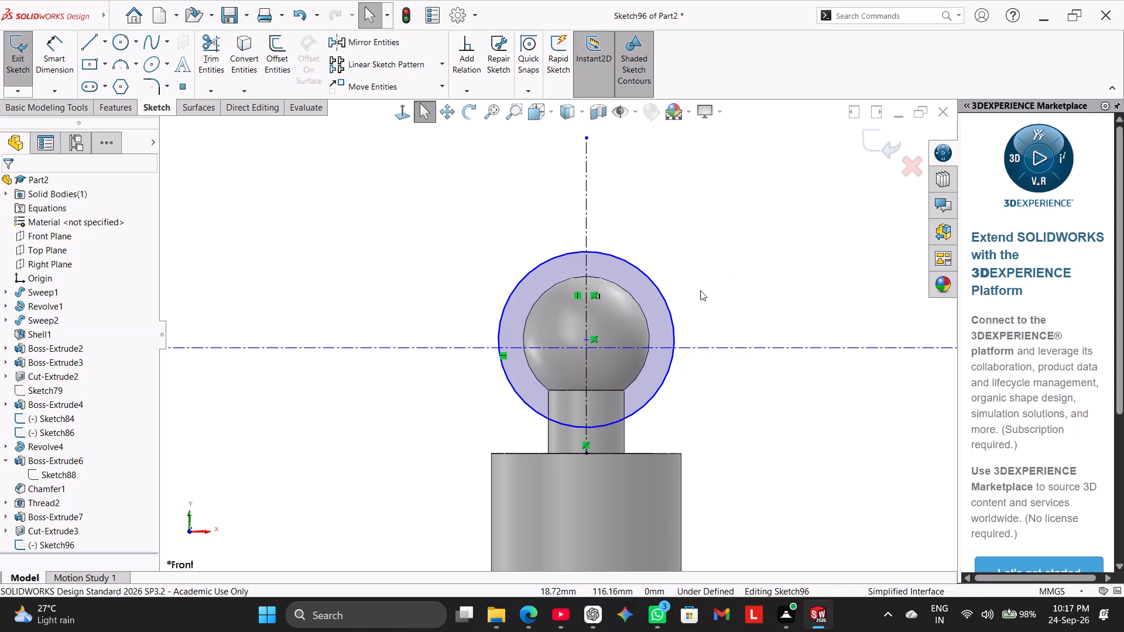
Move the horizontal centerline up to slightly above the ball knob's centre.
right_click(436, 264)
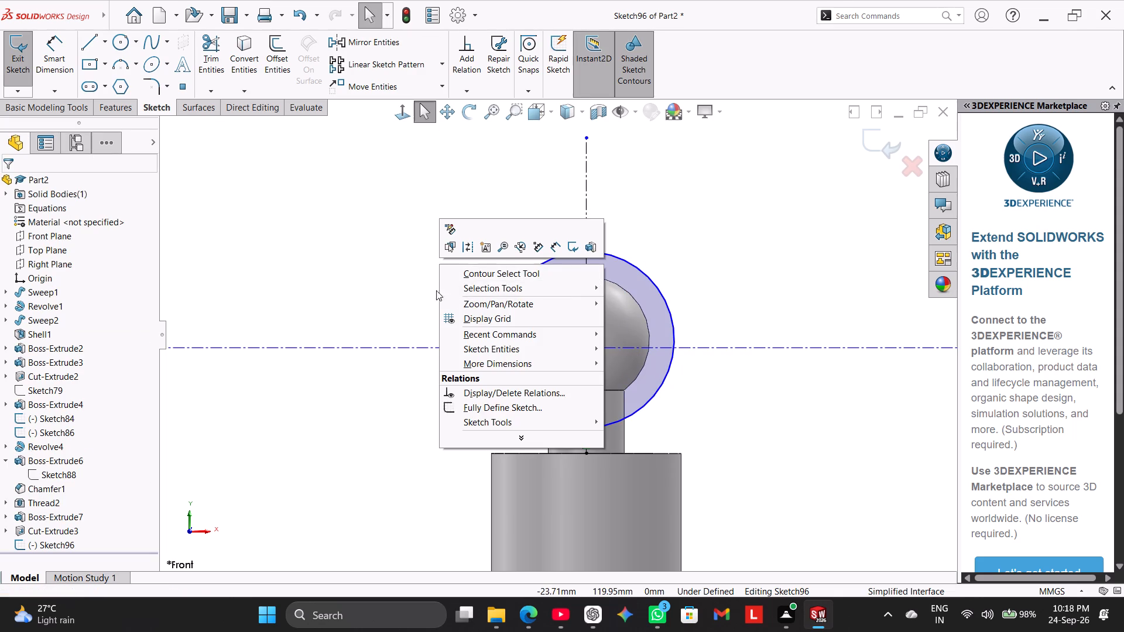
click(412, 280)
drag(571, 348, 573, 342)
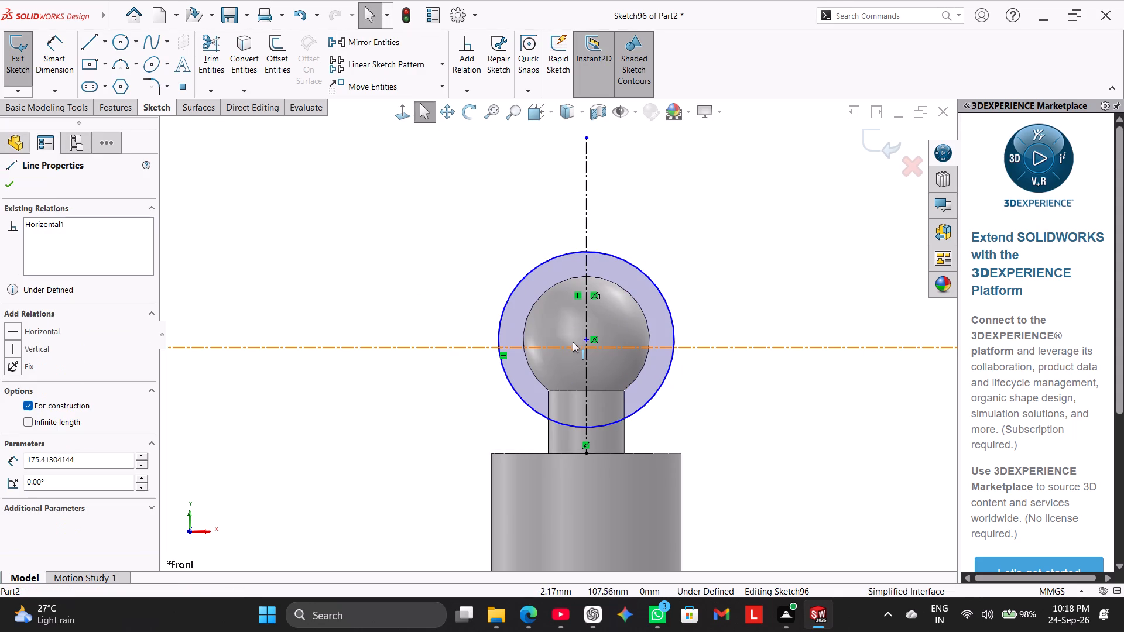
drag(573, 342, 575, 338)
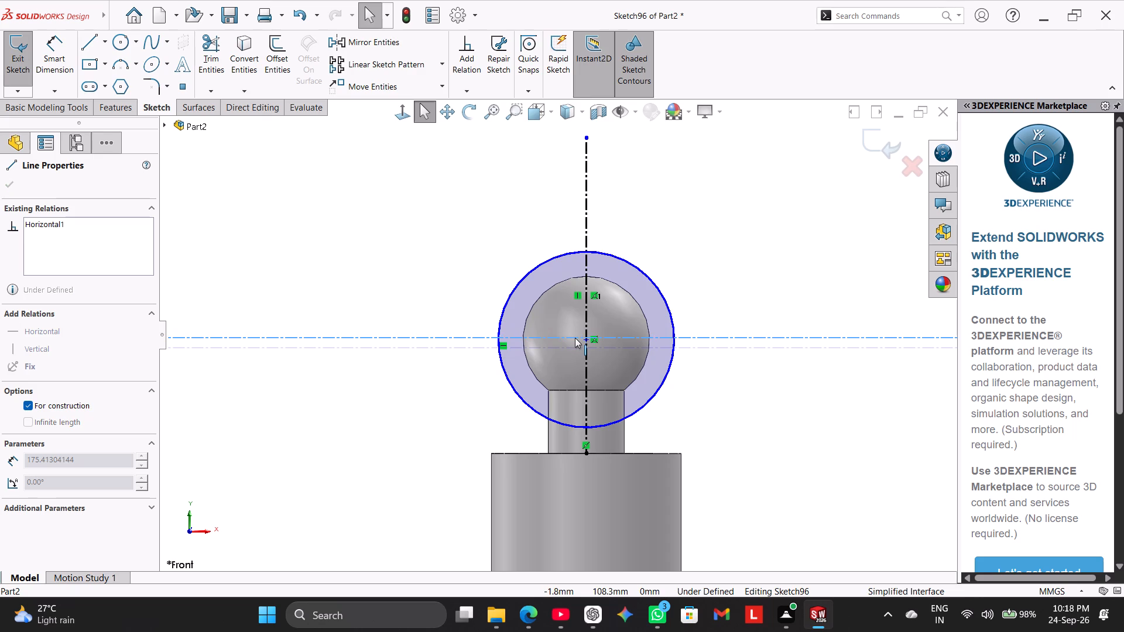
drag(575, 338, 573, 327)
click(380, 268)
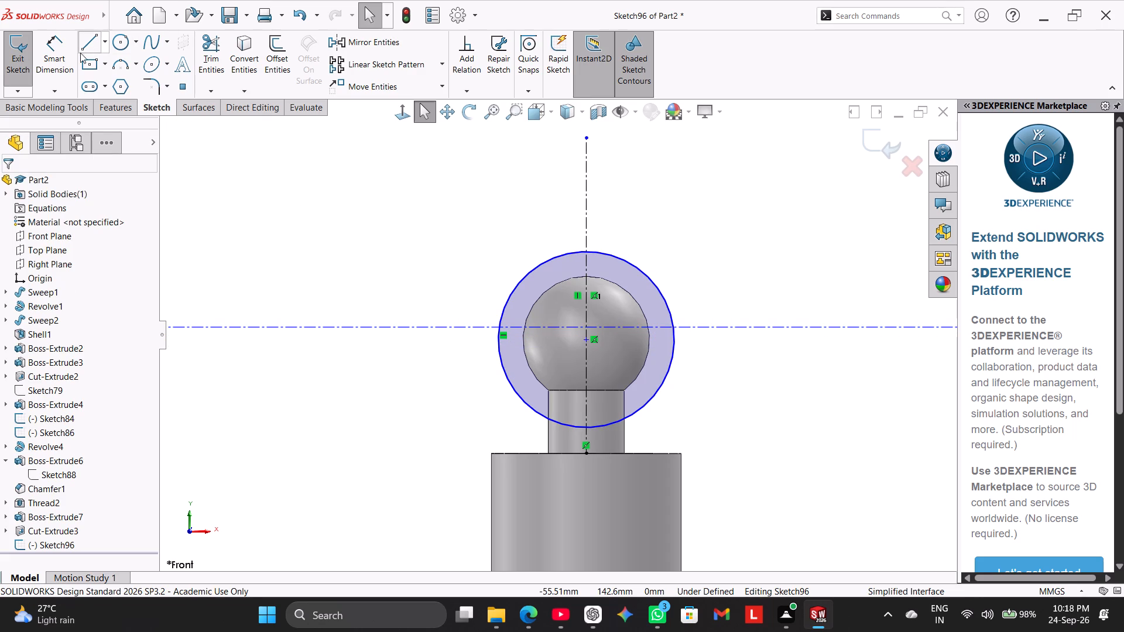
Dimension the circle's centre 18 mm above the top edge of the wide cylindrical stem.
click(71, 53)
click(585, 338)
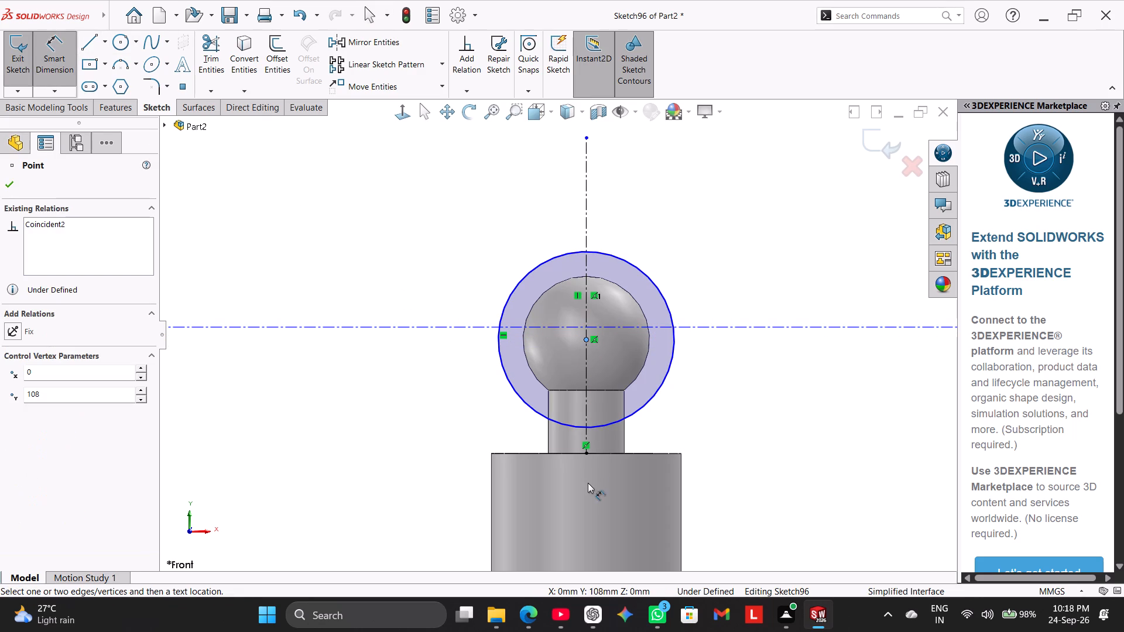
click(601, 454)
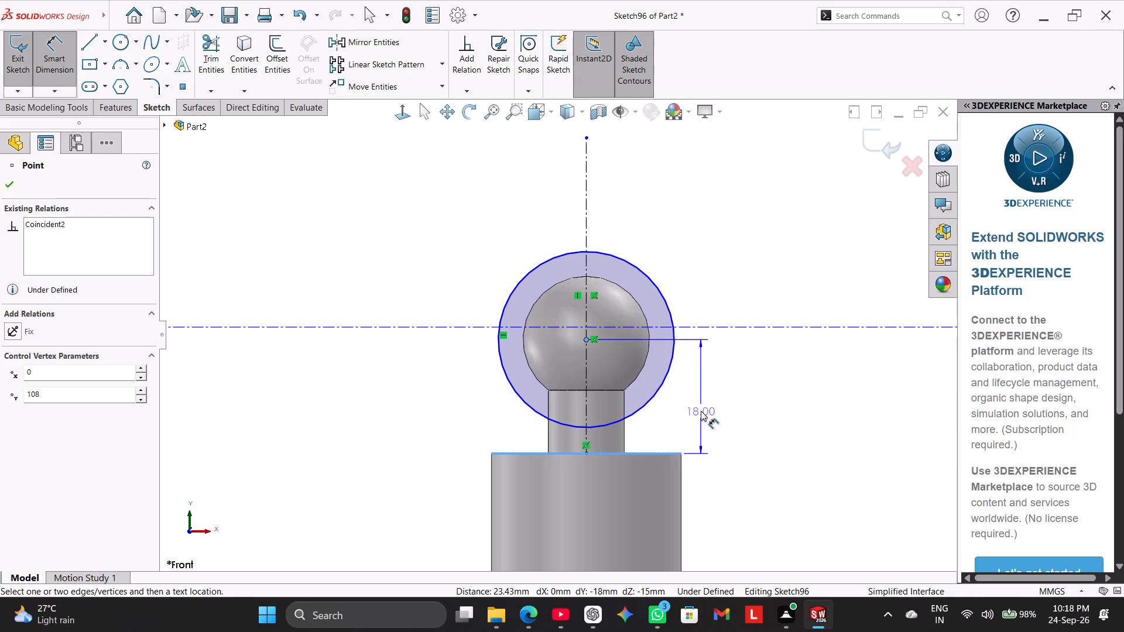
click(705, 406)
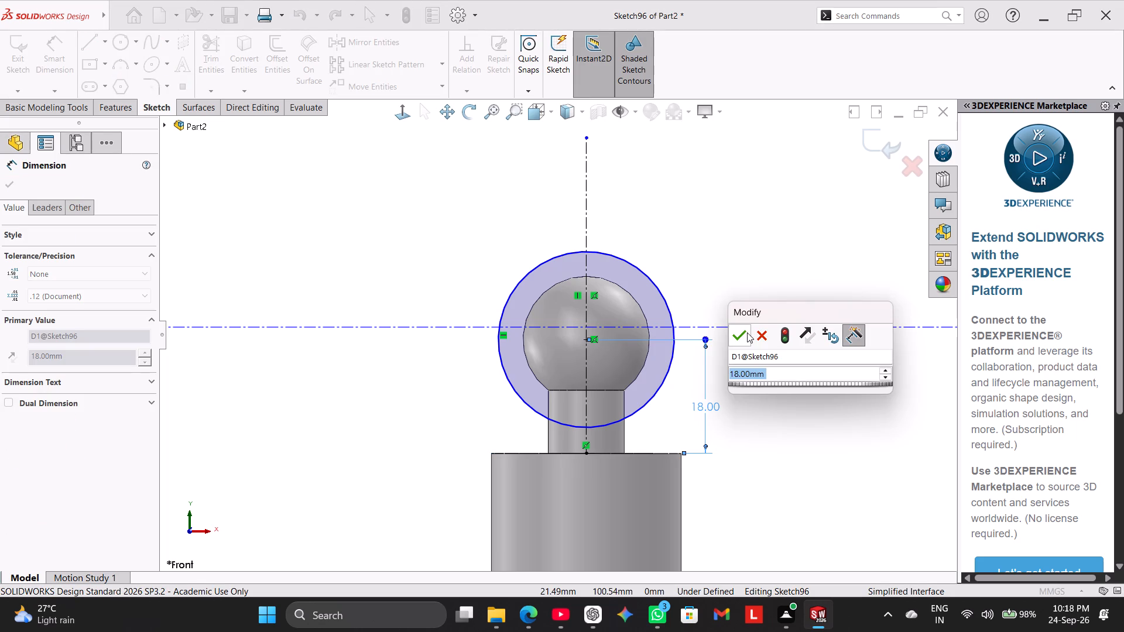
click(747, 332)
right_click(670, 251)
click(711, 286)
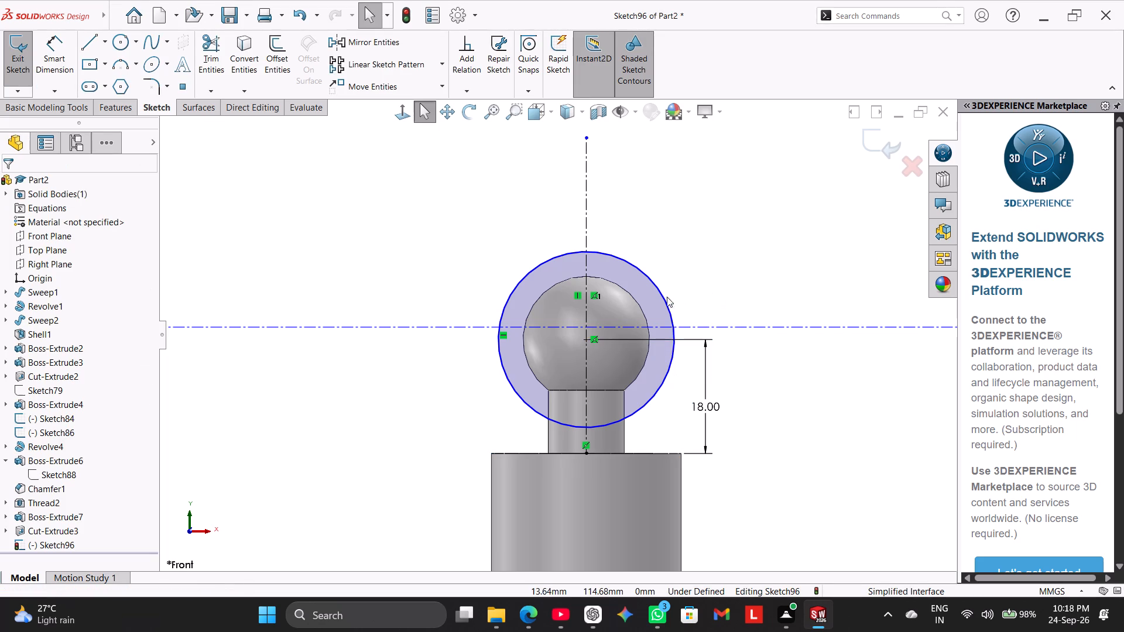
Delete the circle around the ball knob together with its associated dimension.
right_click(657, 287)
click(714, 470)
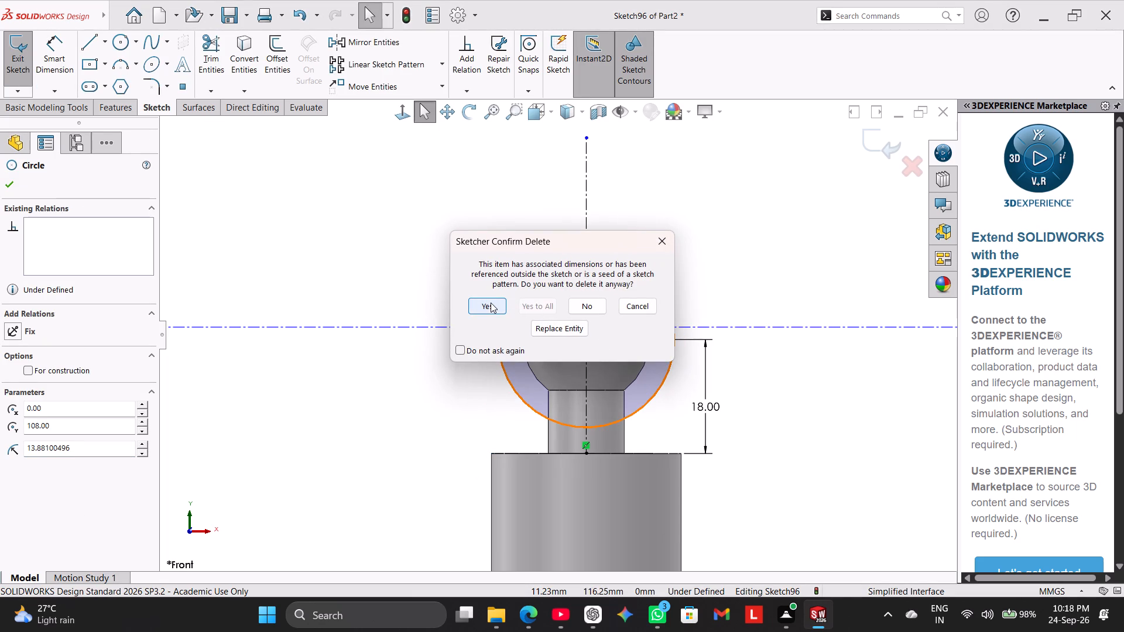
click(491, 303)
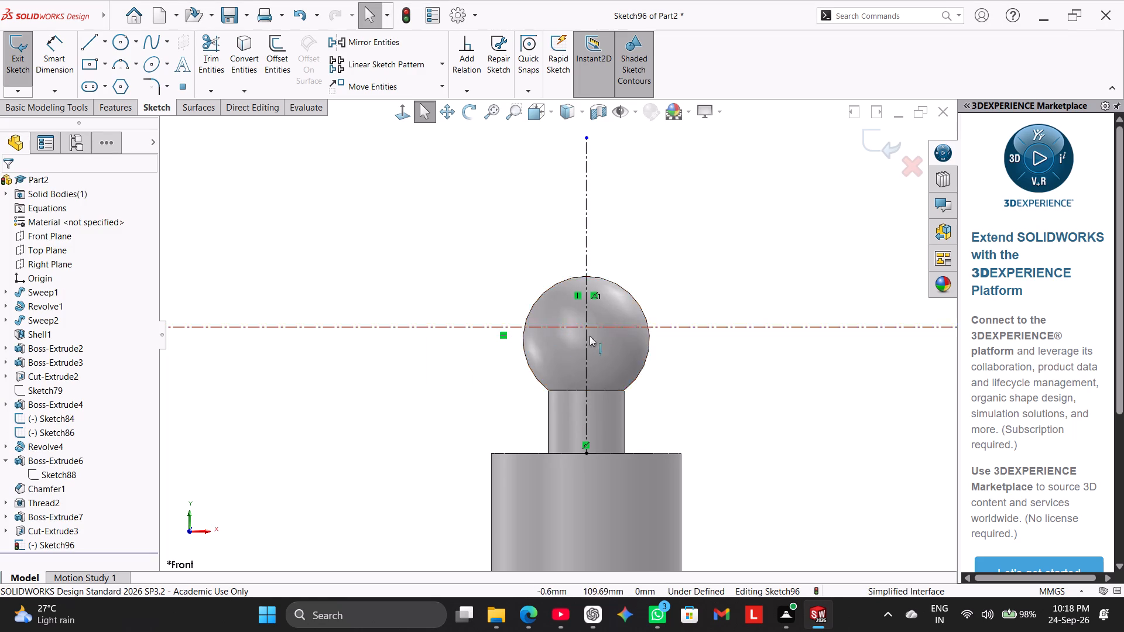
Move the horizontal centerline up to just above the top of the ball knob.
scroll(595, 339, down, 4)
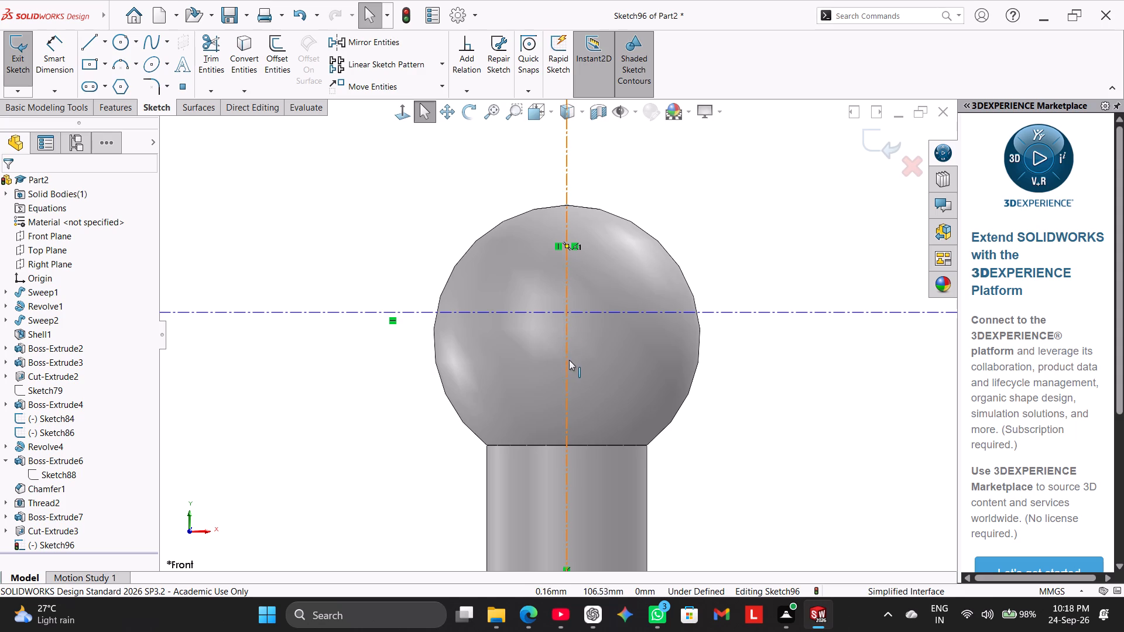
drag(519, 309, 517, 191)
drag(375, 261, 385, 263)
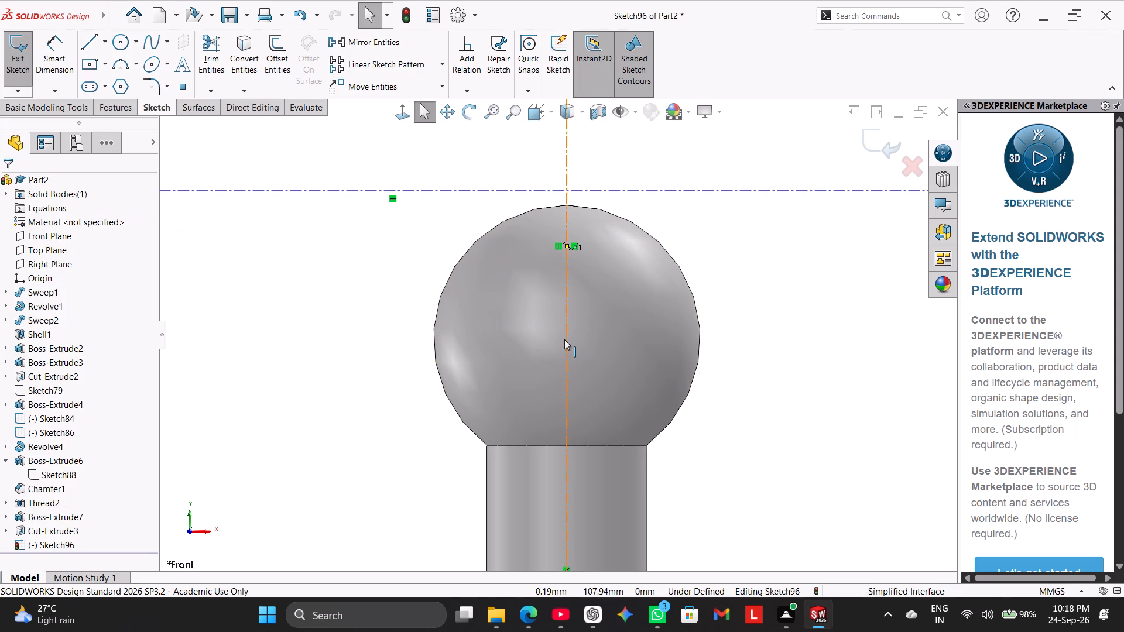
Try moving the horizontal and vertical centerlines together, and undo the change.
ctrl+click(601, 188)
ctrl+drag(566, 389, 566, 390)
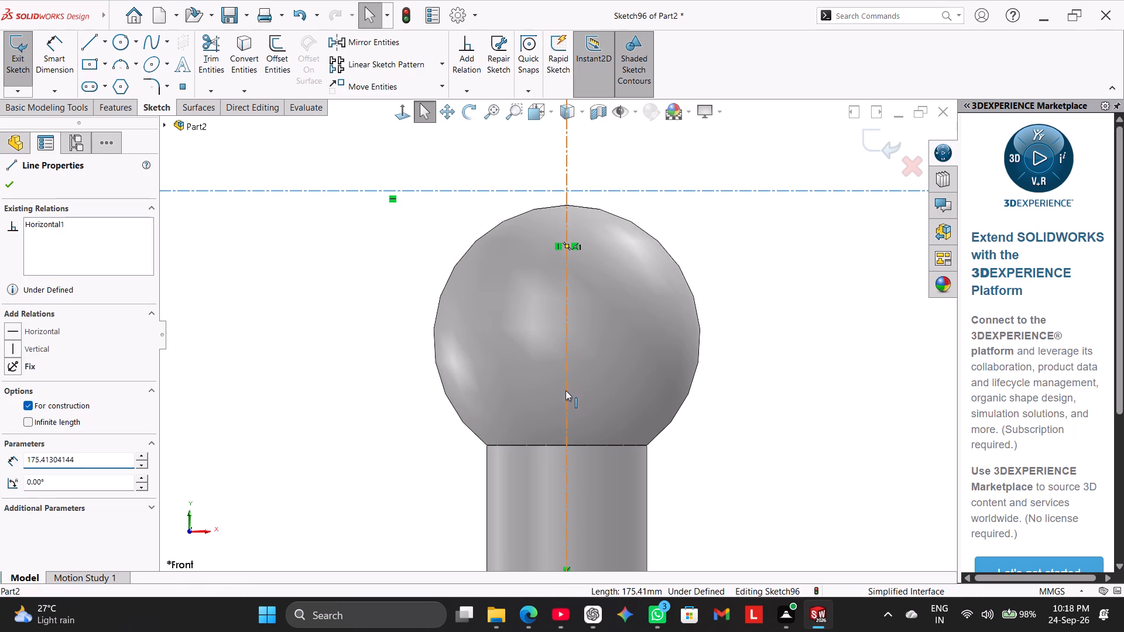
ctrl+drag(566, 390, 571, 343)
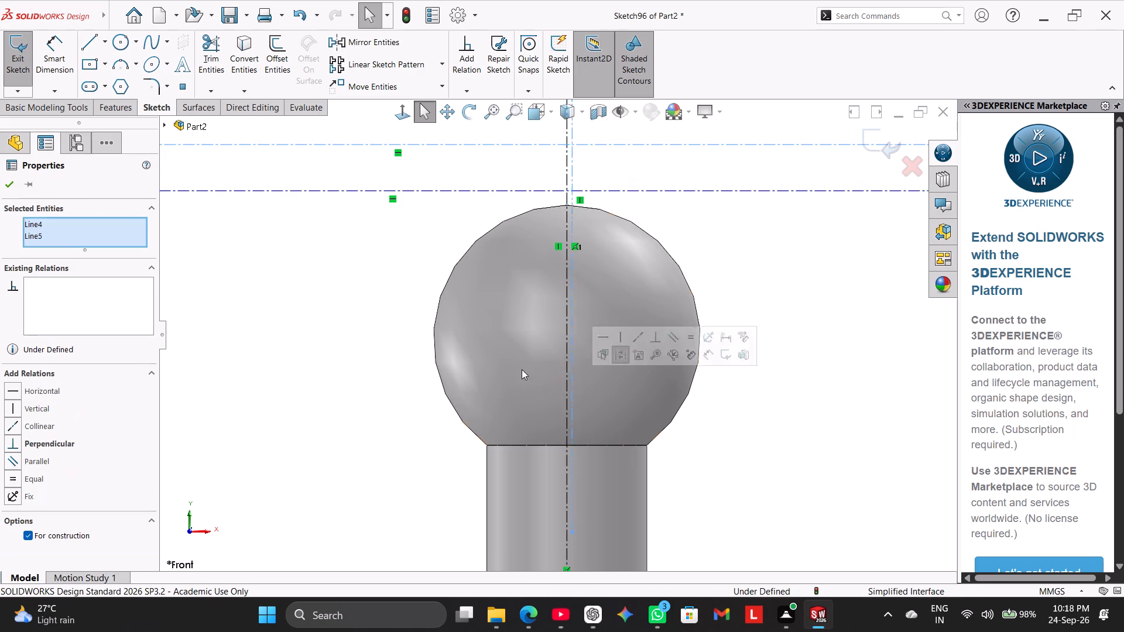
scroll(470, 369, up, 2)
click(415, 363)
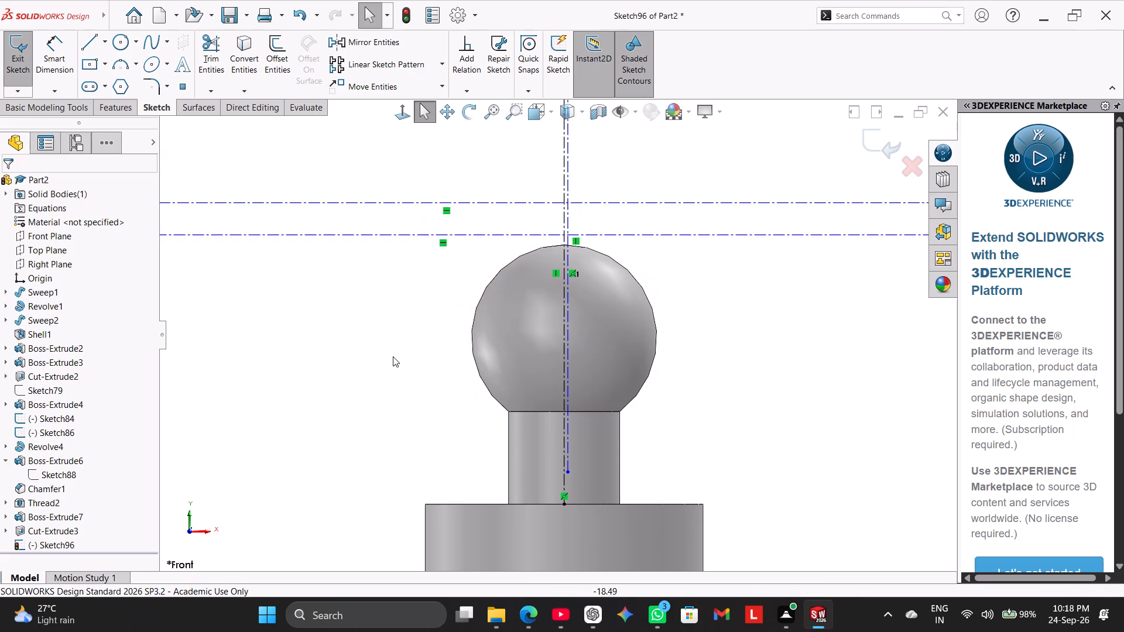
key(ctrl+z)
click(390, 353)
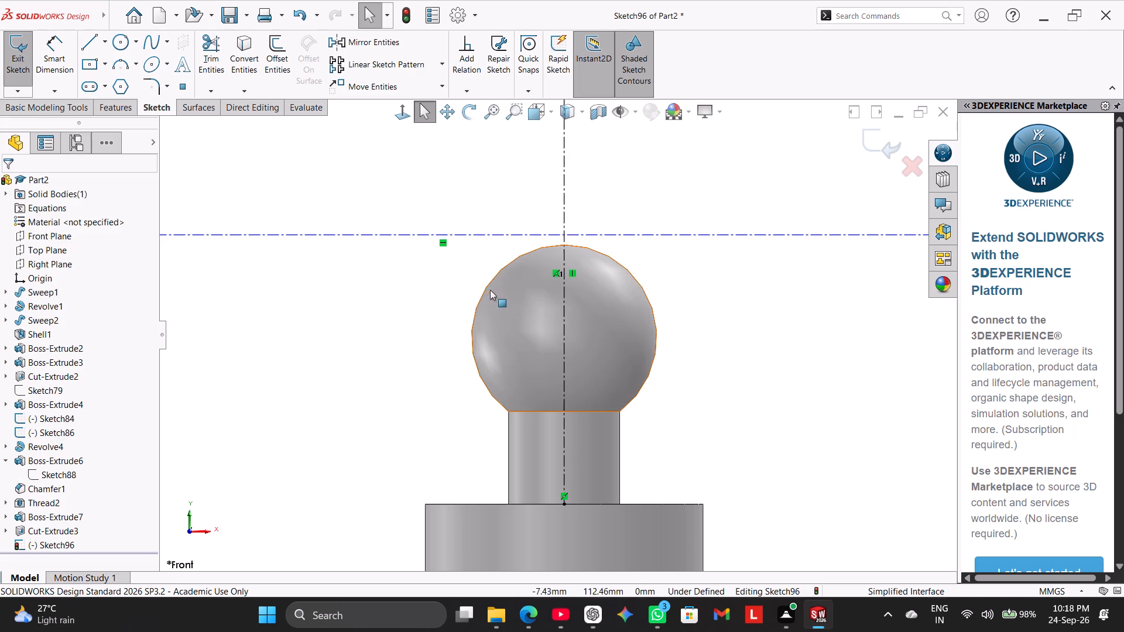
Dimension the horizontal centerline 18 mm above the vertical centerline's lower endpoint on the stem's top edge.
click(67, 63)
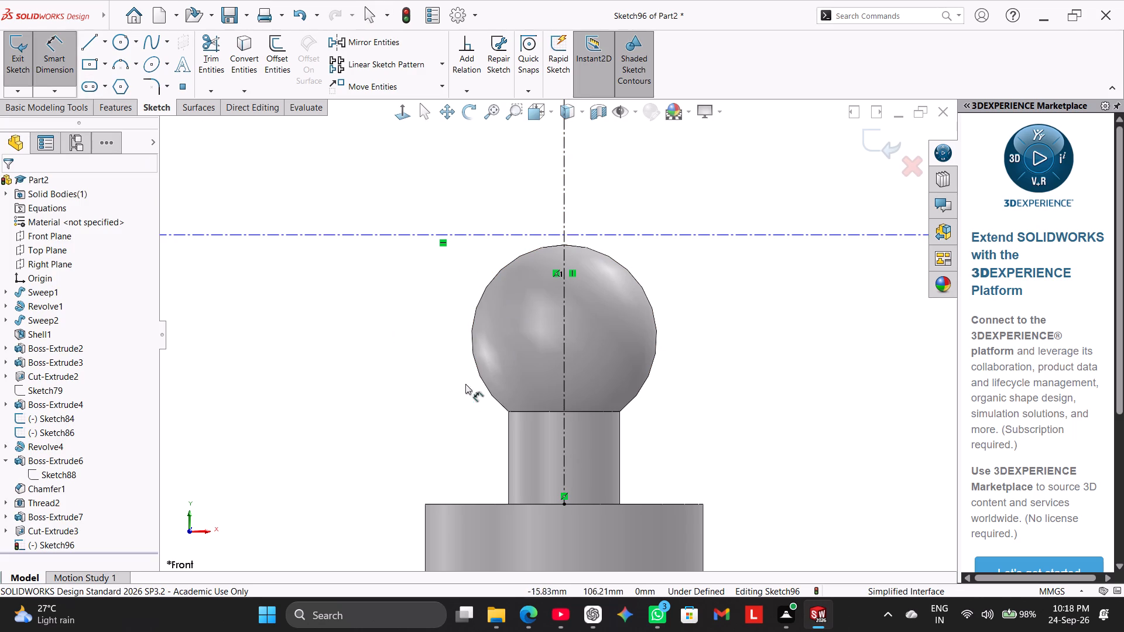
click(564, 503)
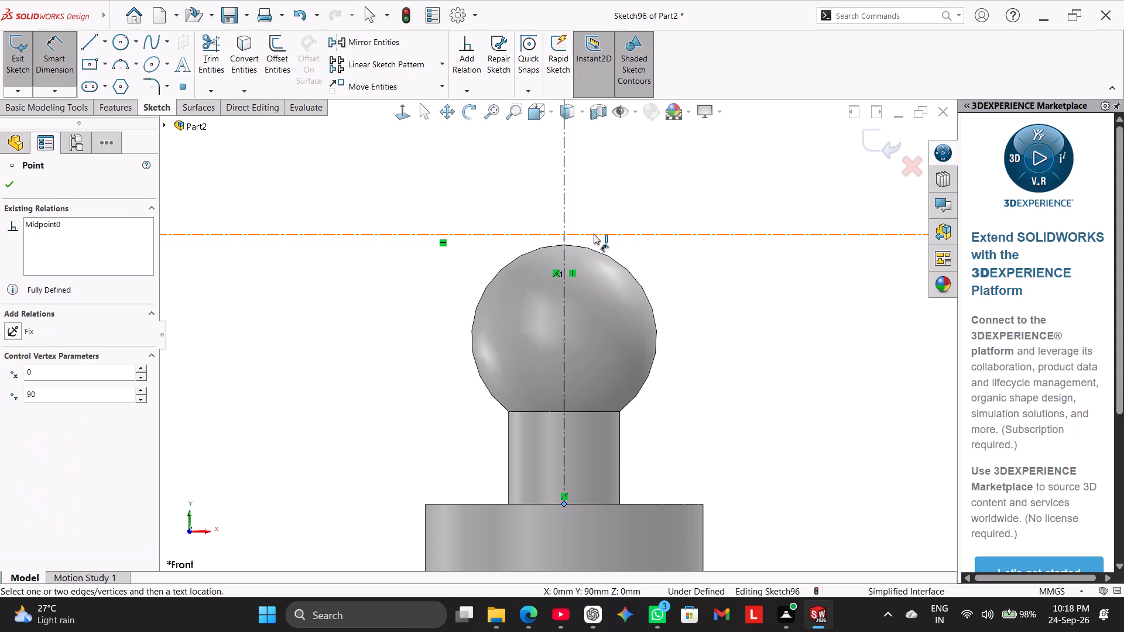
click(594, 234)
click(689, 377)
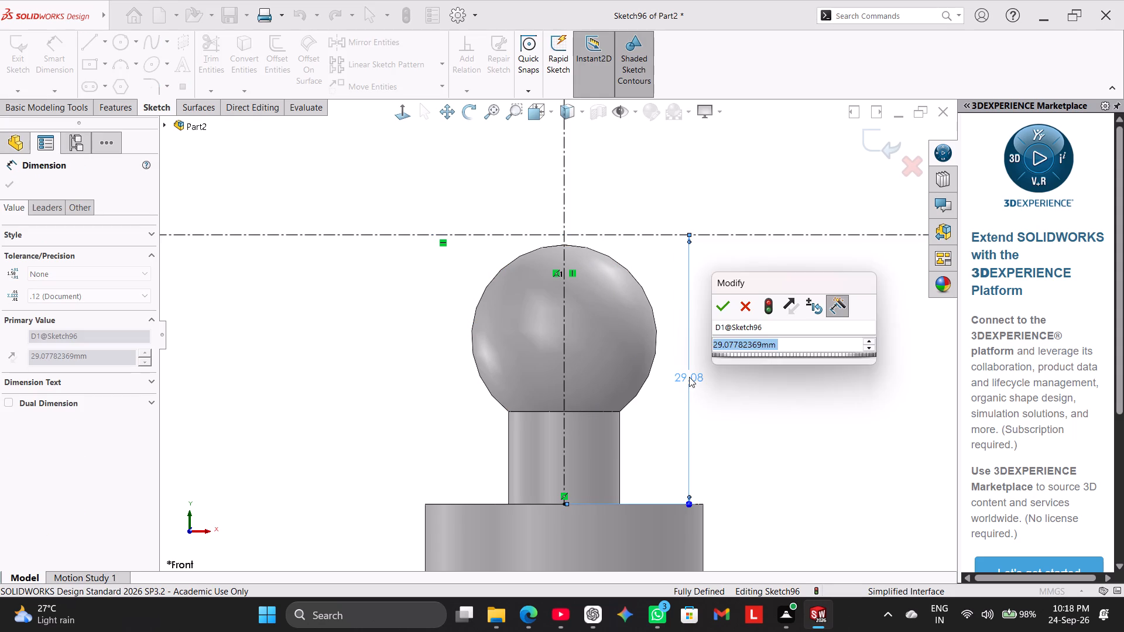
text(18)
key(Return)
right_click(693, 272)
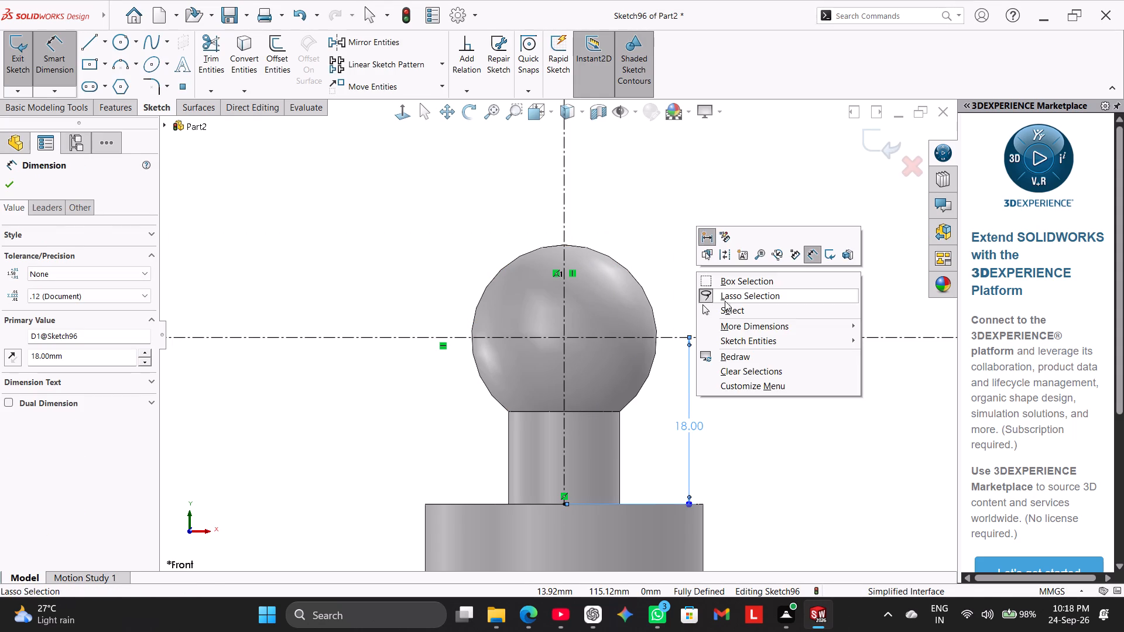
click(730, 308)
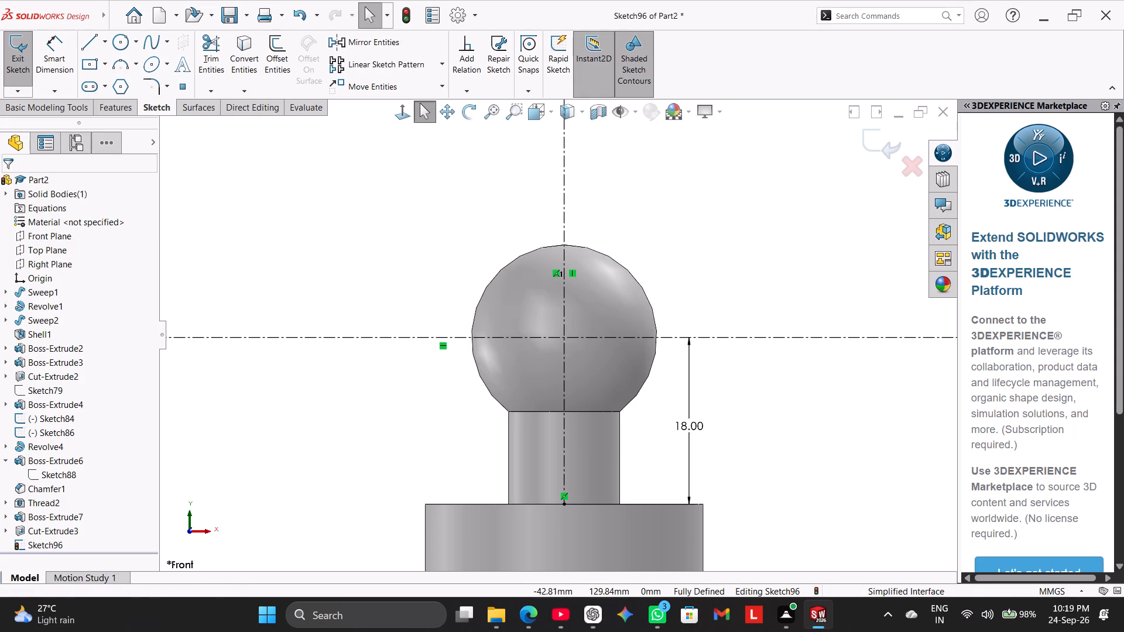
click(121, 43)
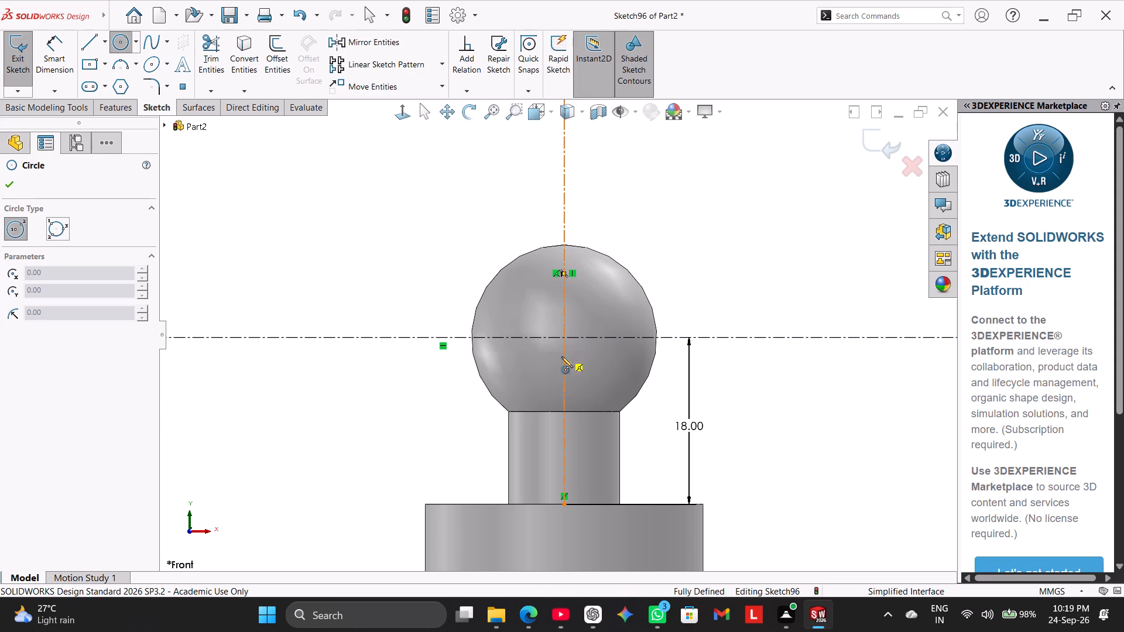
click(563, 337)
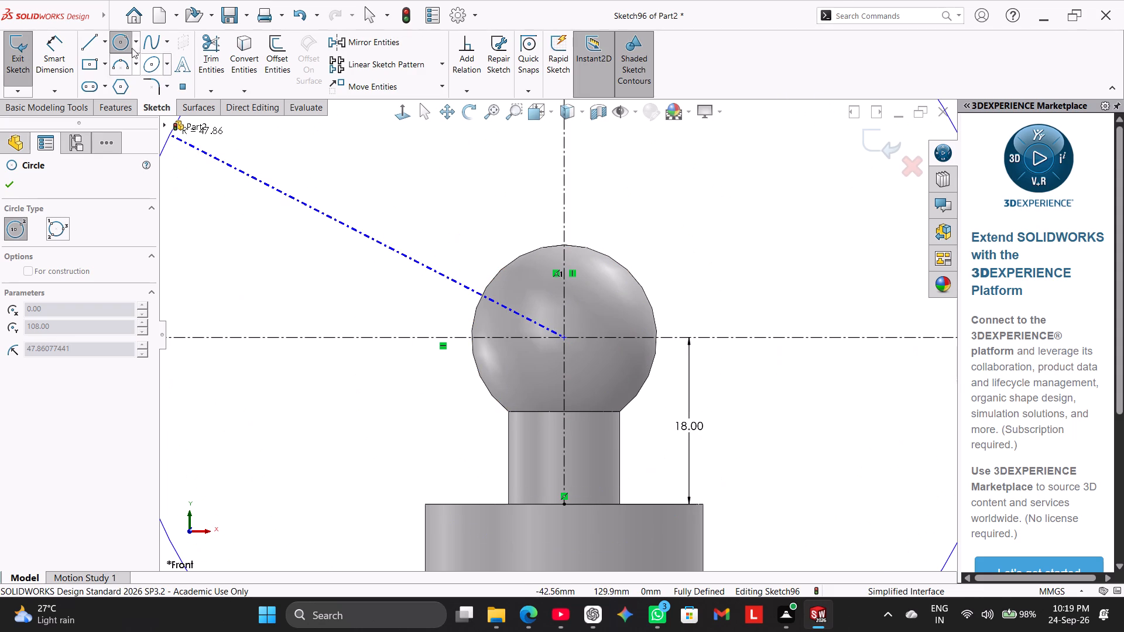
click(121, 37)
Sketch a three-line handle outline widening away from the ball knob, with sides about 63 and 64 mm long and a vertical end about 18 mm high.
scroll(285, 232, up, 6)
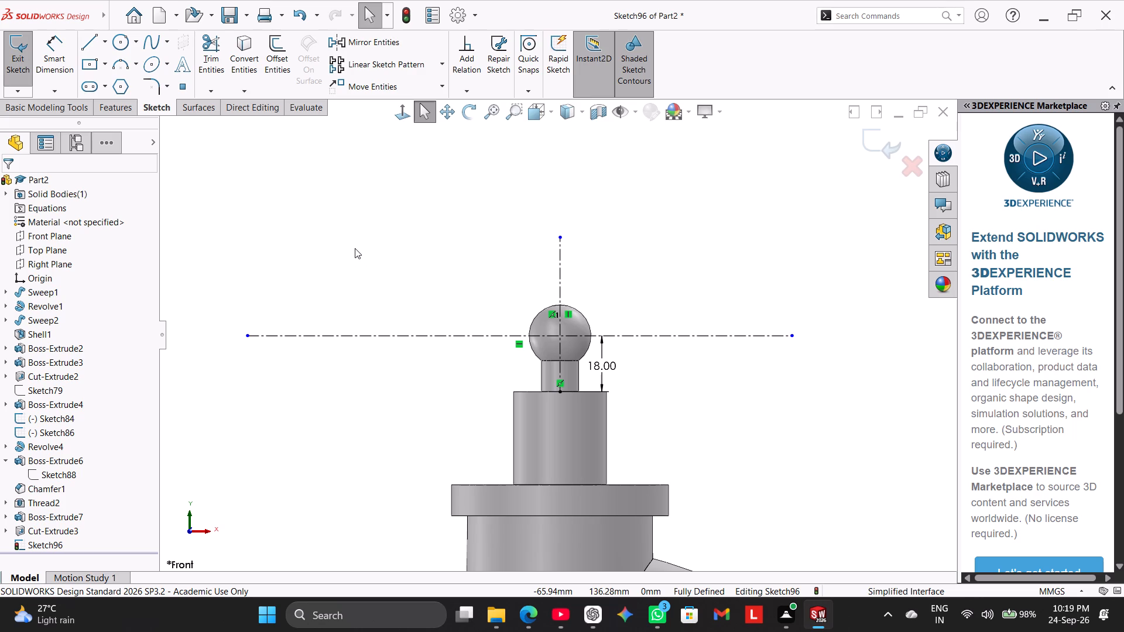
click(83, 42)
scroll(717, 356, down, 3)
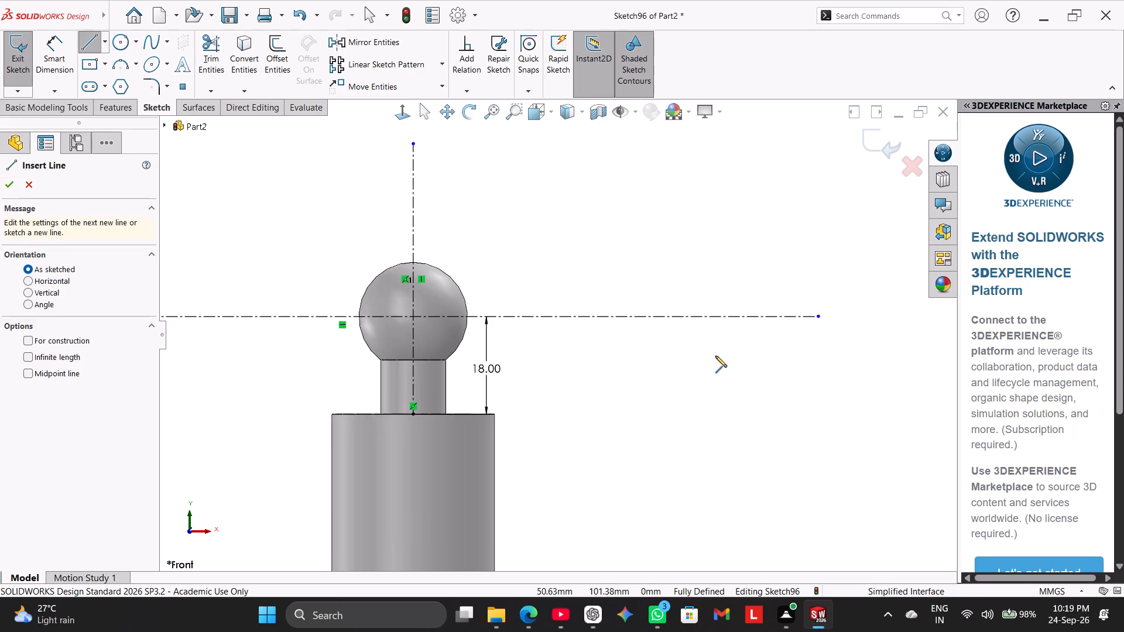
click(465, 332)
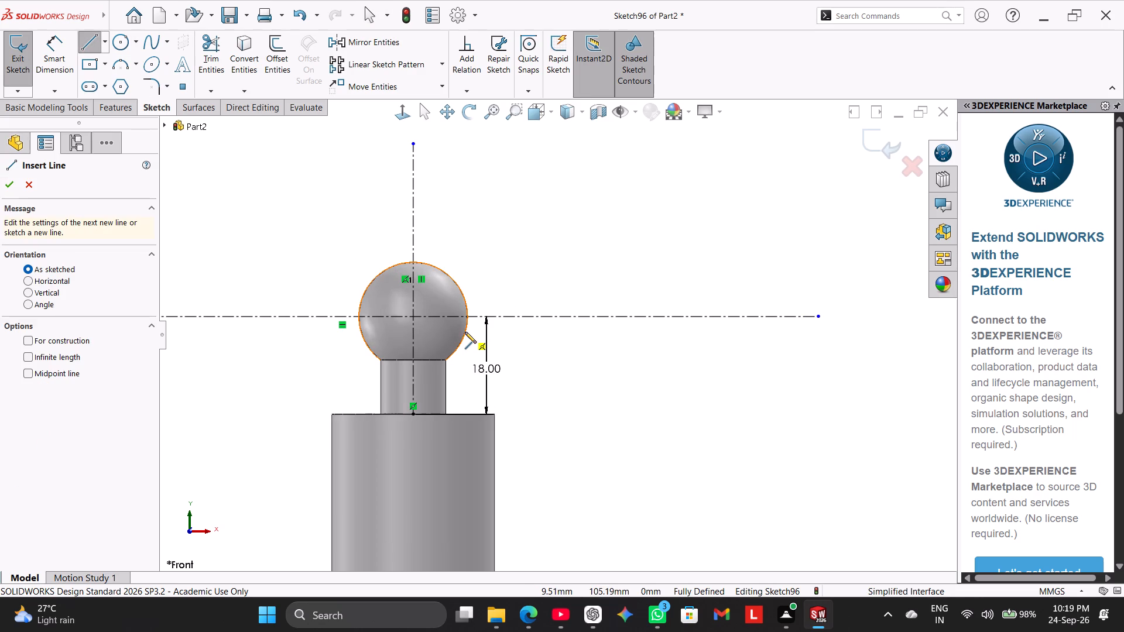
click(807, 359)
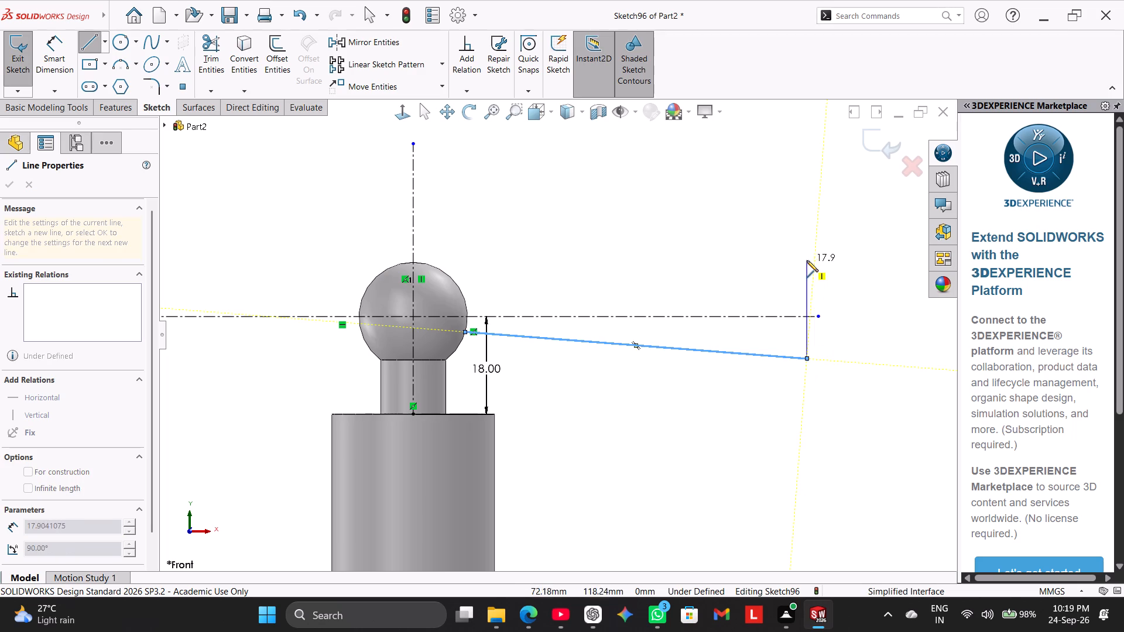
click(807, 259)
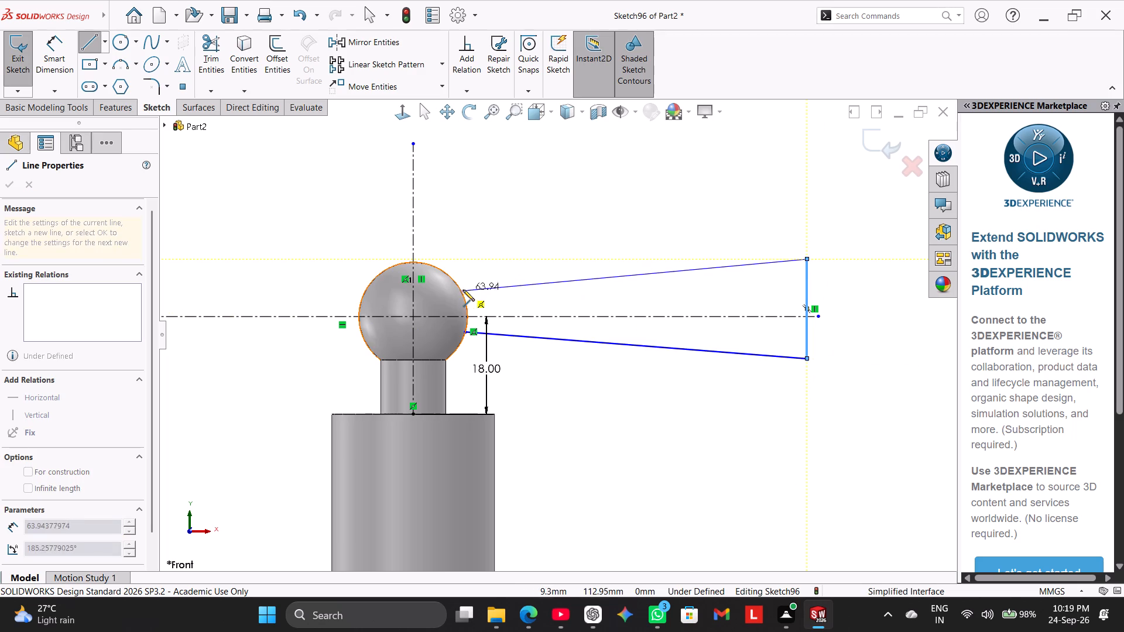
click(461, 291)
right_click(488, 243)
click(507, 249)
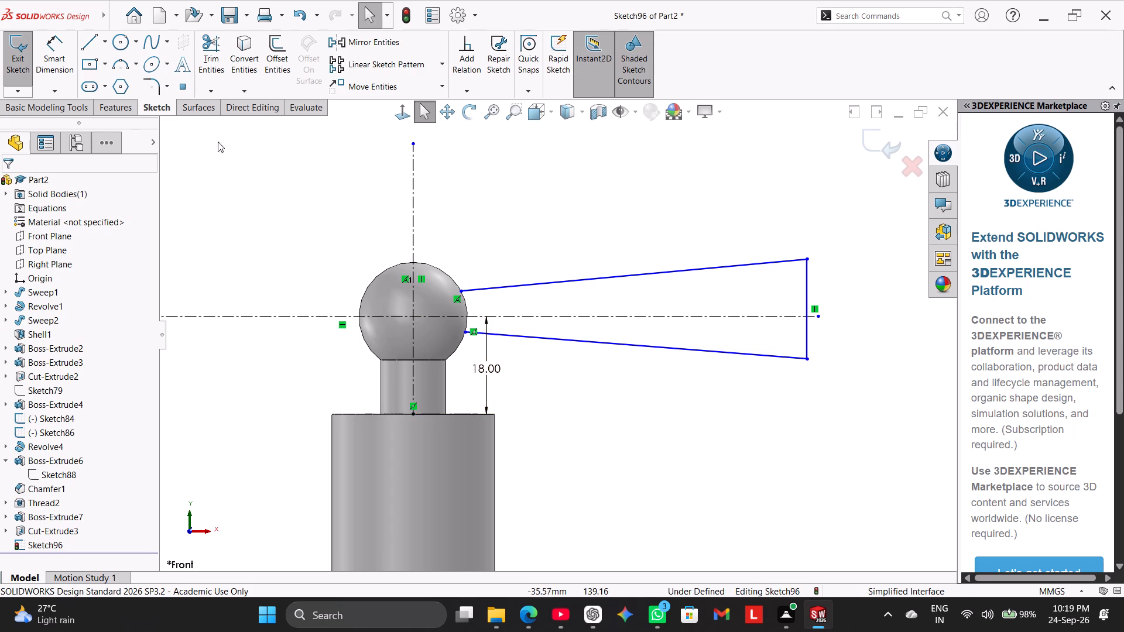
Dimension the vertical end line of the handle outline to 20 mm high.
click(51, 56)
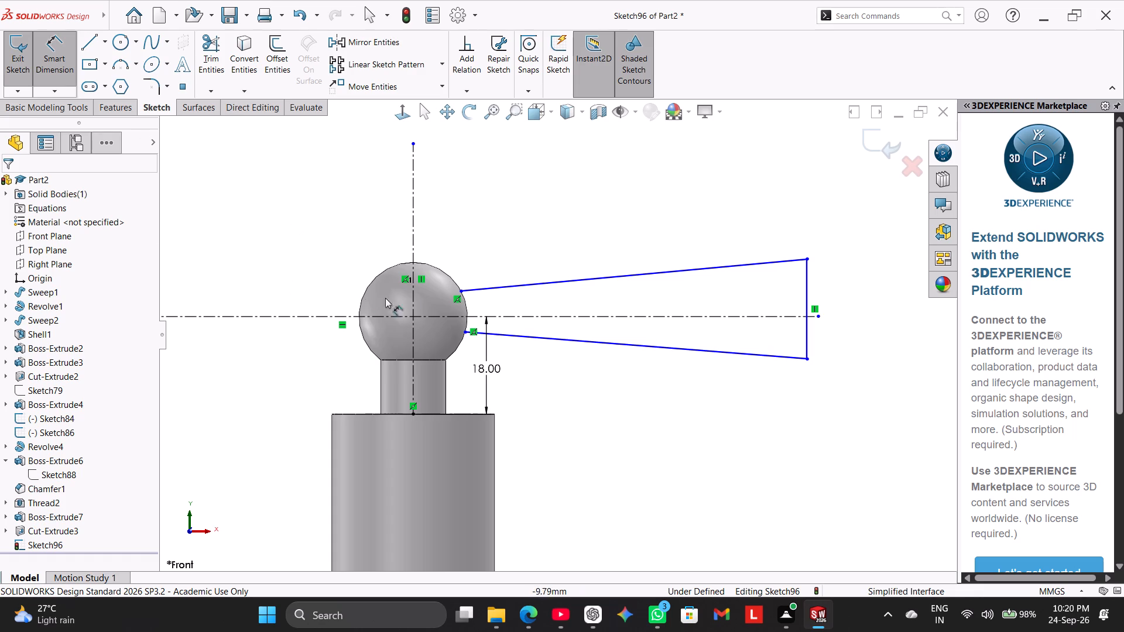
click(807, 282)
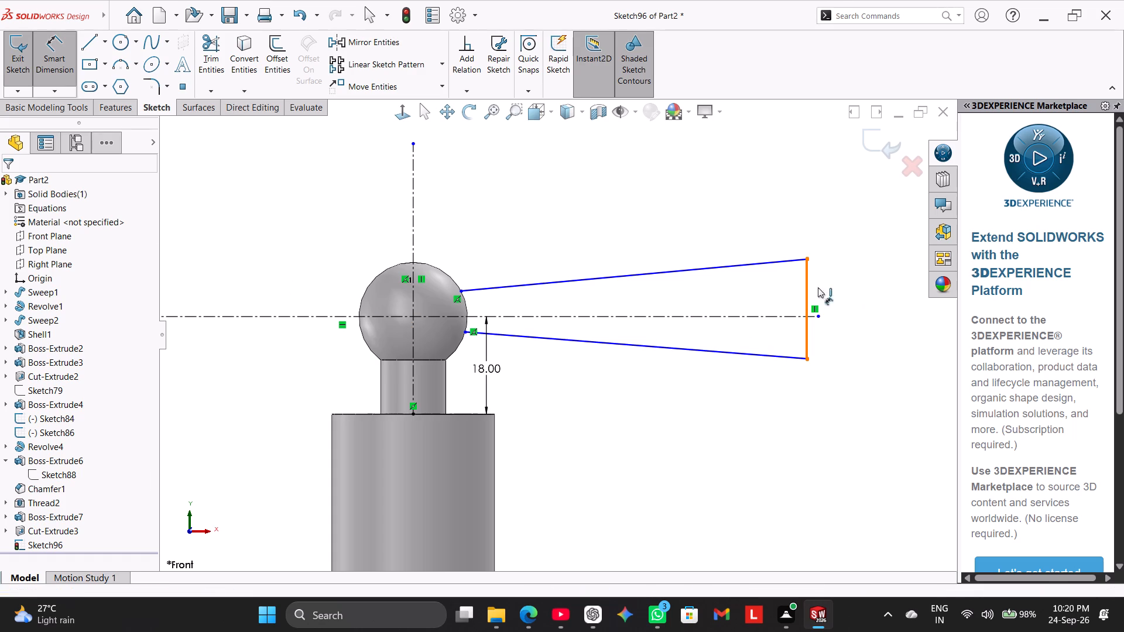
click(861, 313)
text(20)
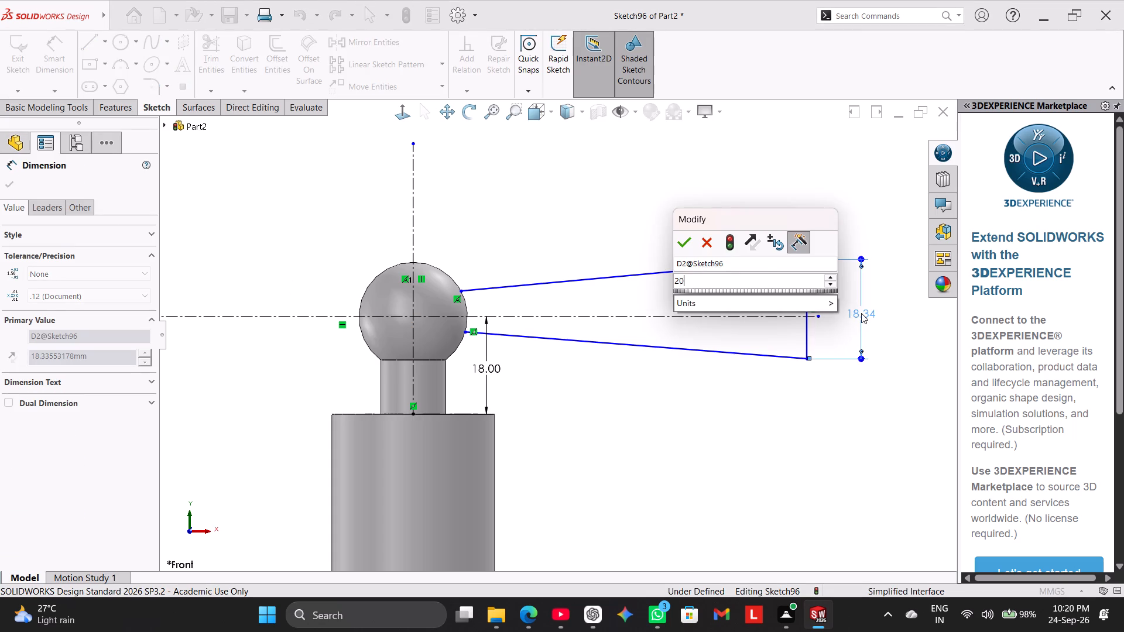
key(Return)
right_click(710, 202)
click(762, 242)
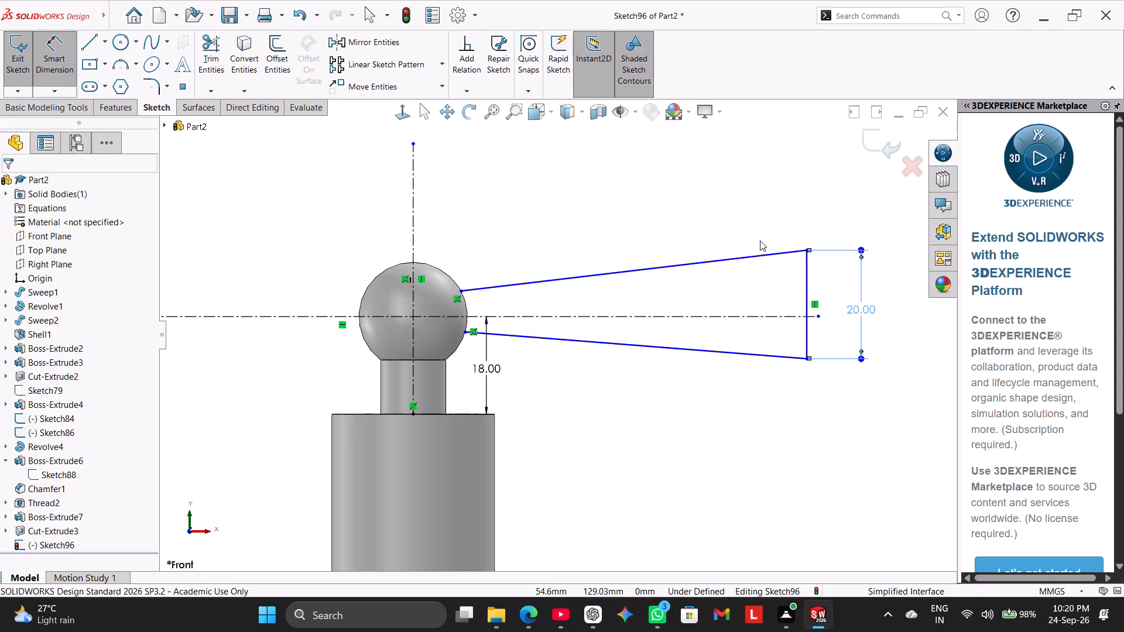
Make the two sloping sides of the handle outline symmetric about the horizontal centerline.
ctrl+click(643, 345)
ctrl+click(652, 319)
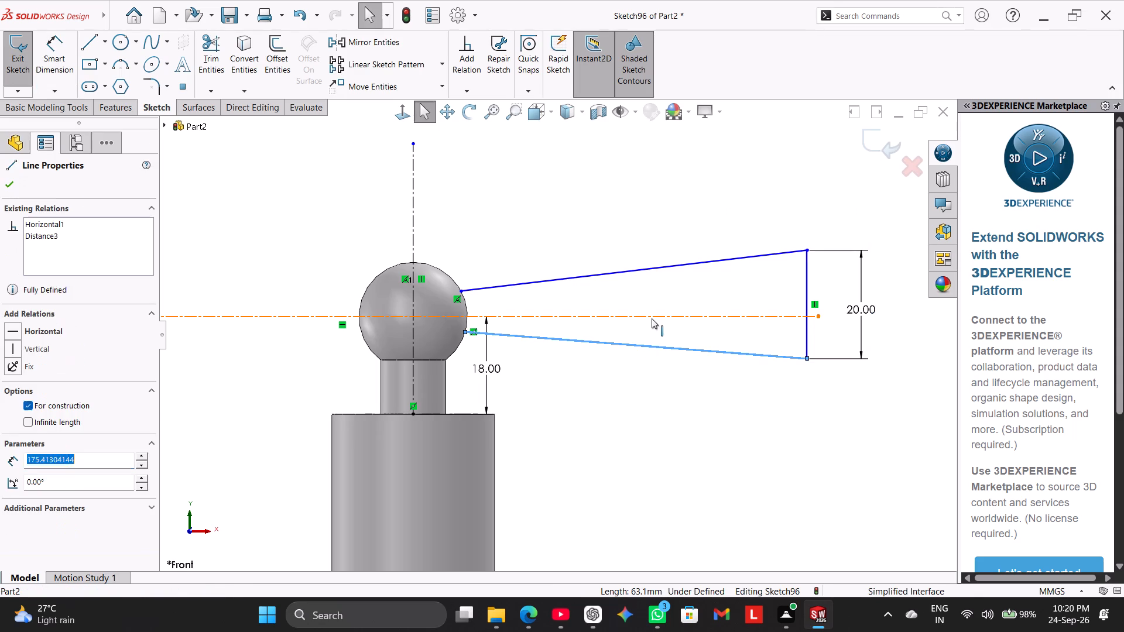
ctrl+click(650, 269)
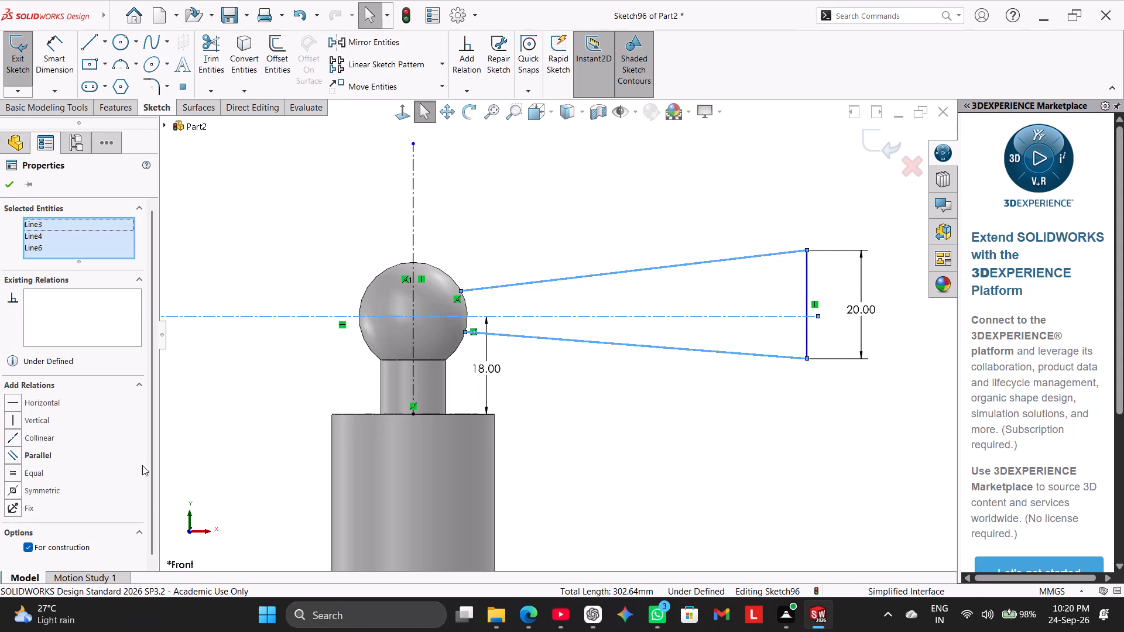
click(34, 485)
click(580, 487)
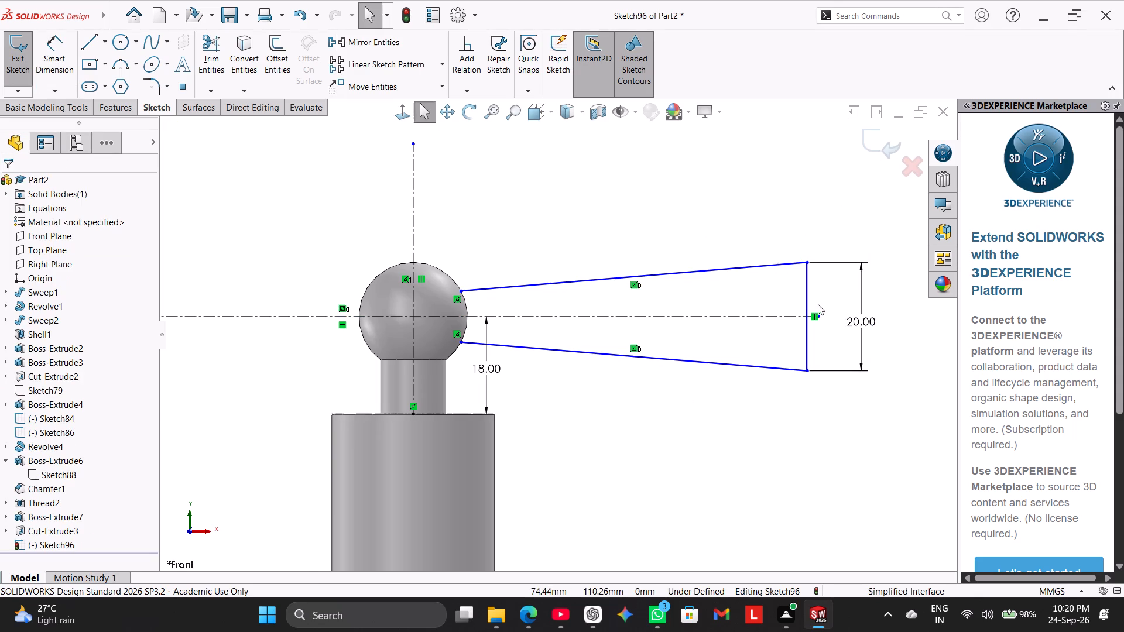
Shorten the horizontal centerline so its outer endpoint lies on the handle outline's vertical end line.
scroll(818, 304, down, 2)
drag(790, 325, 773, 325)
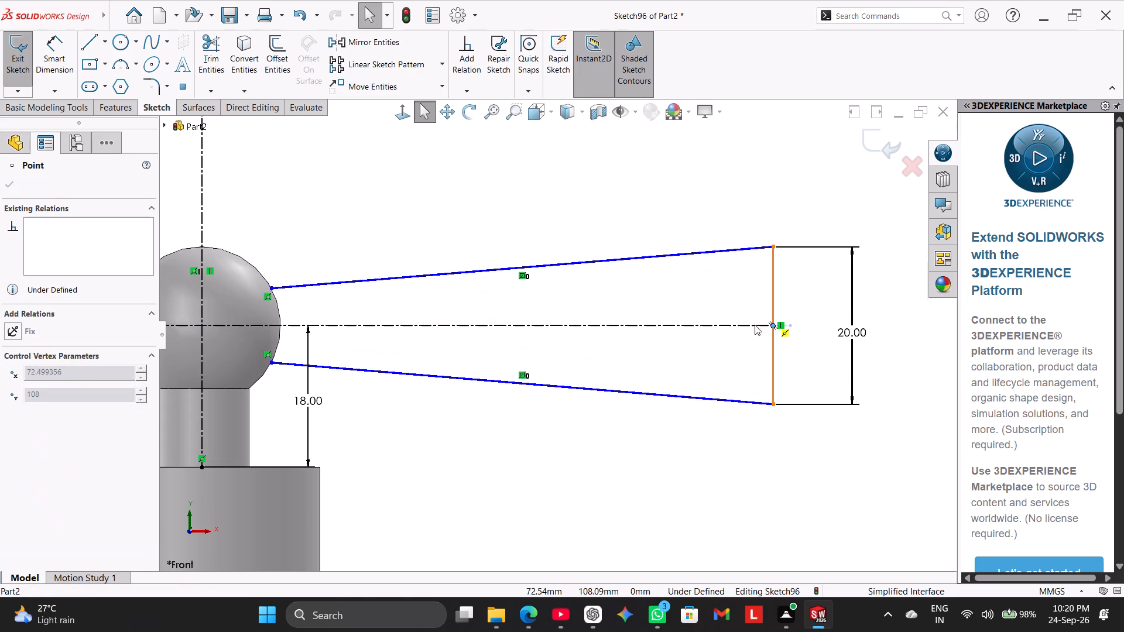
scroll(683, 324, up, 3)
click(534, 232)
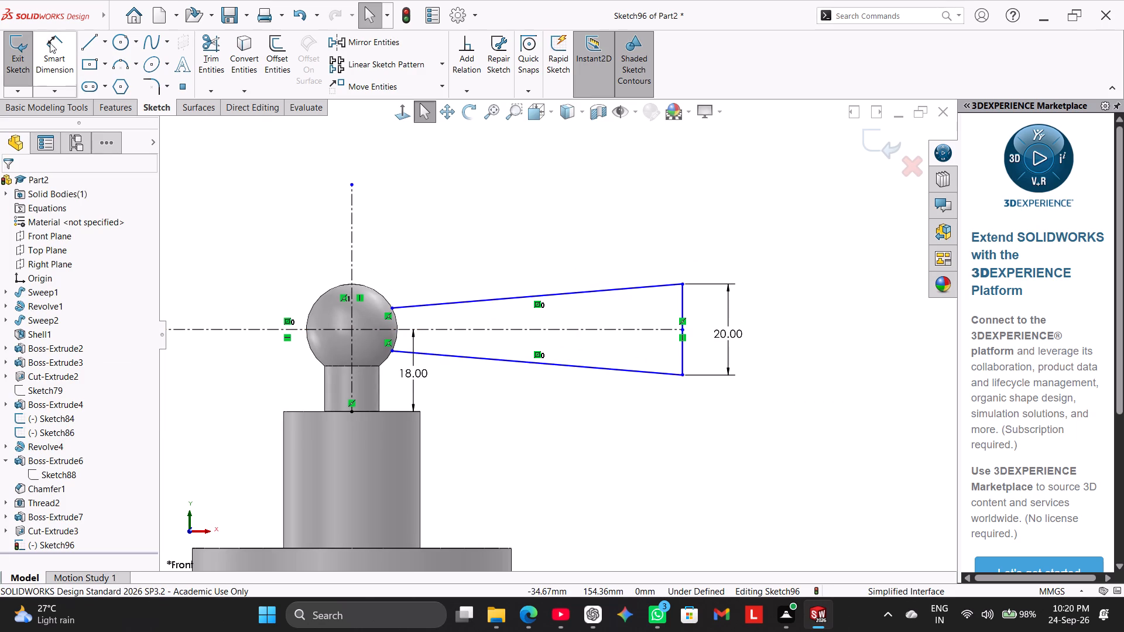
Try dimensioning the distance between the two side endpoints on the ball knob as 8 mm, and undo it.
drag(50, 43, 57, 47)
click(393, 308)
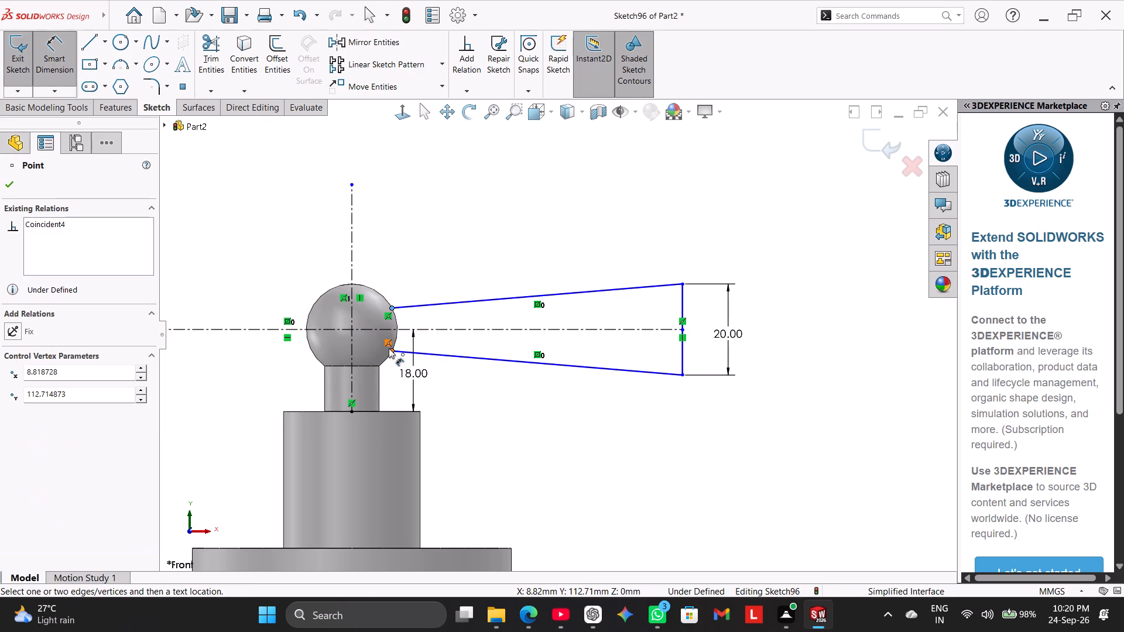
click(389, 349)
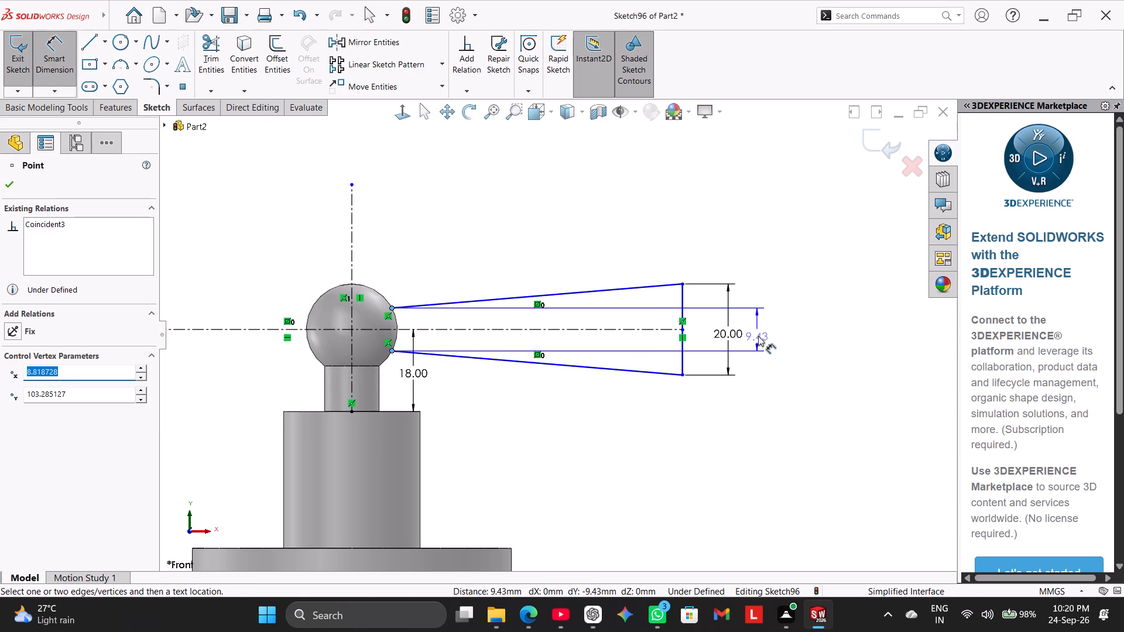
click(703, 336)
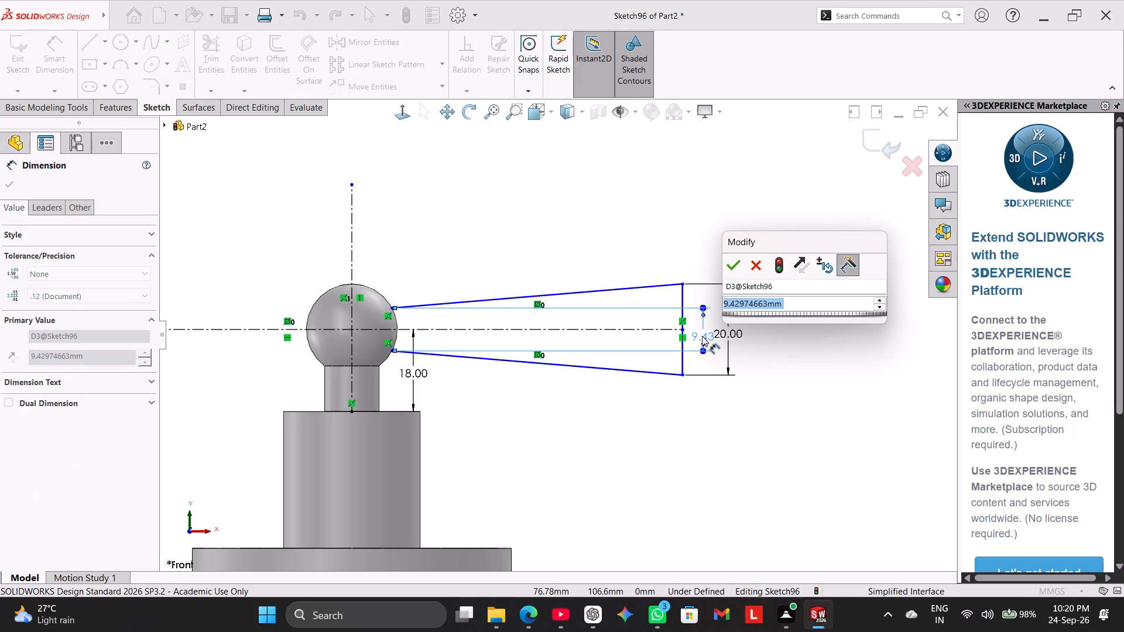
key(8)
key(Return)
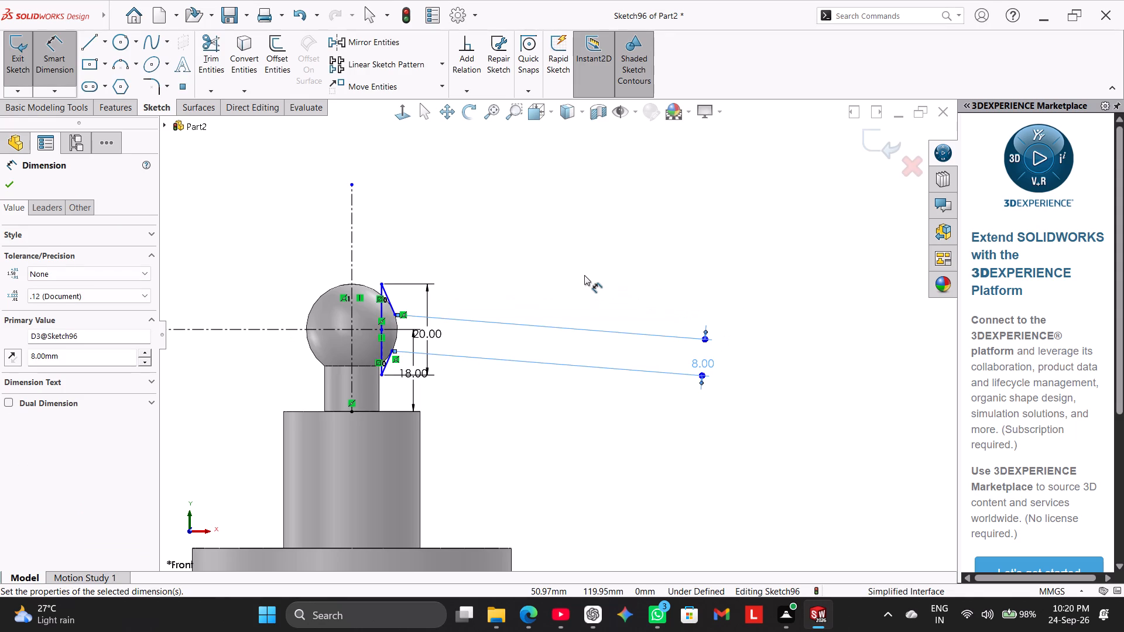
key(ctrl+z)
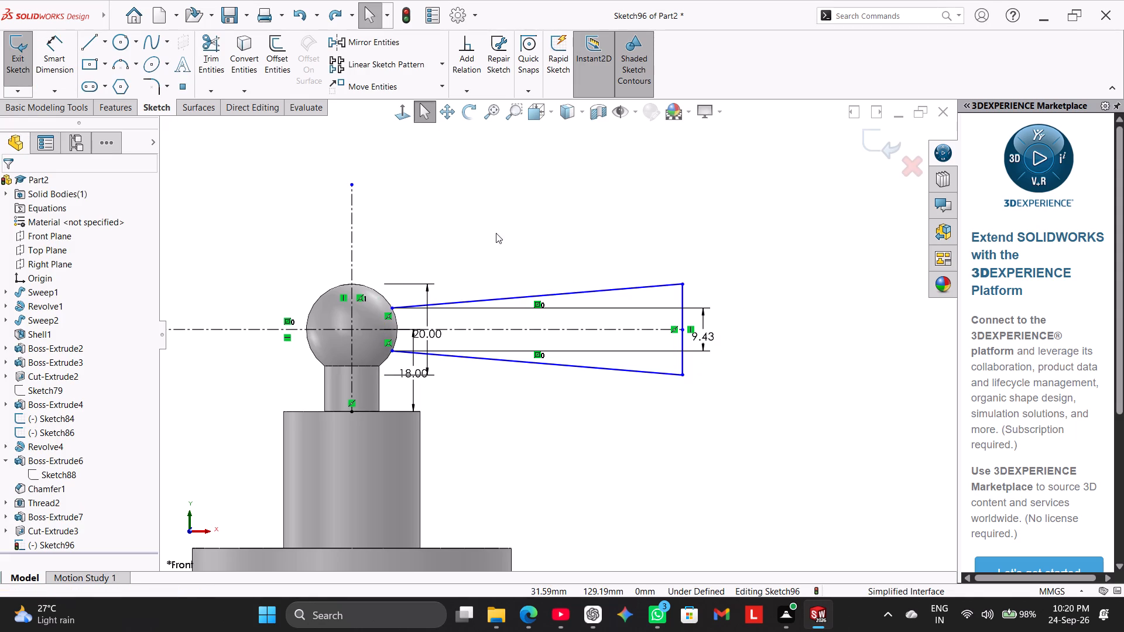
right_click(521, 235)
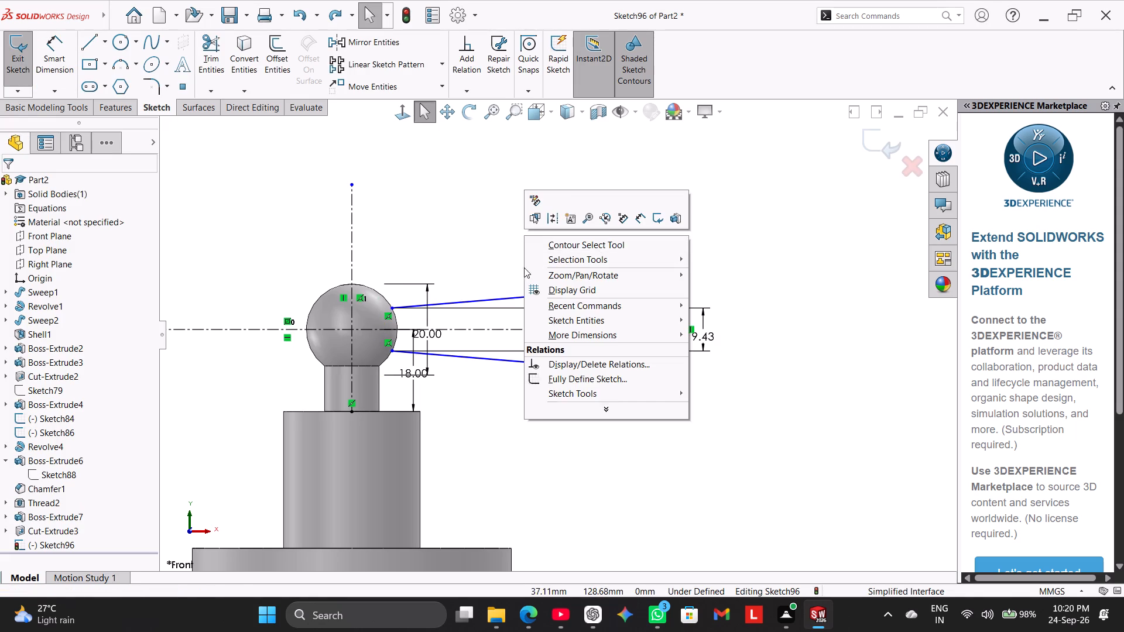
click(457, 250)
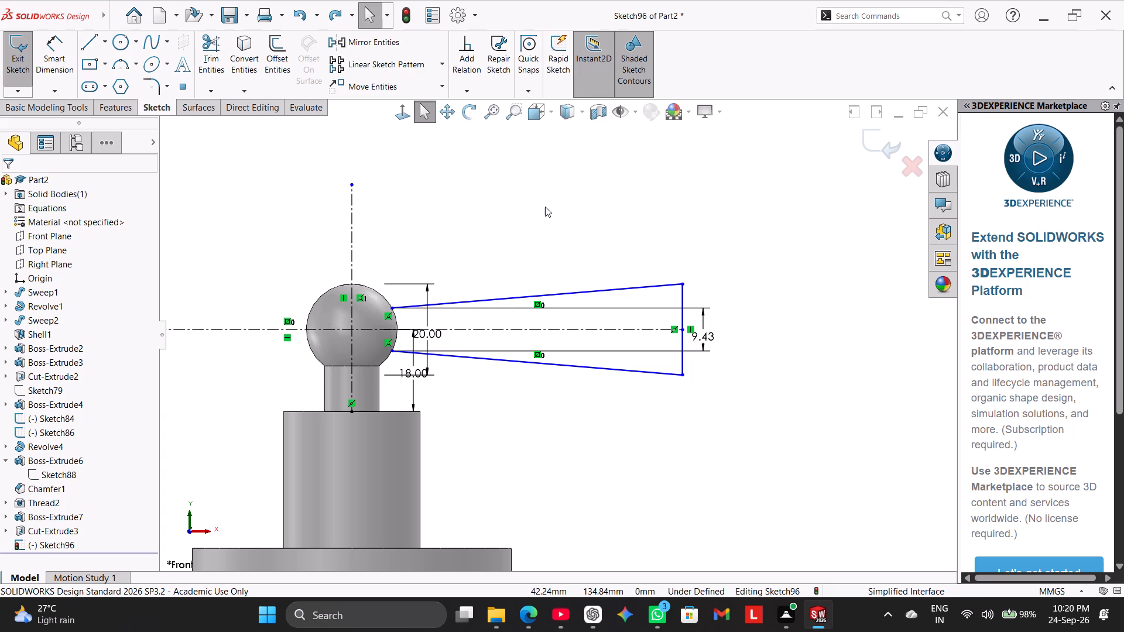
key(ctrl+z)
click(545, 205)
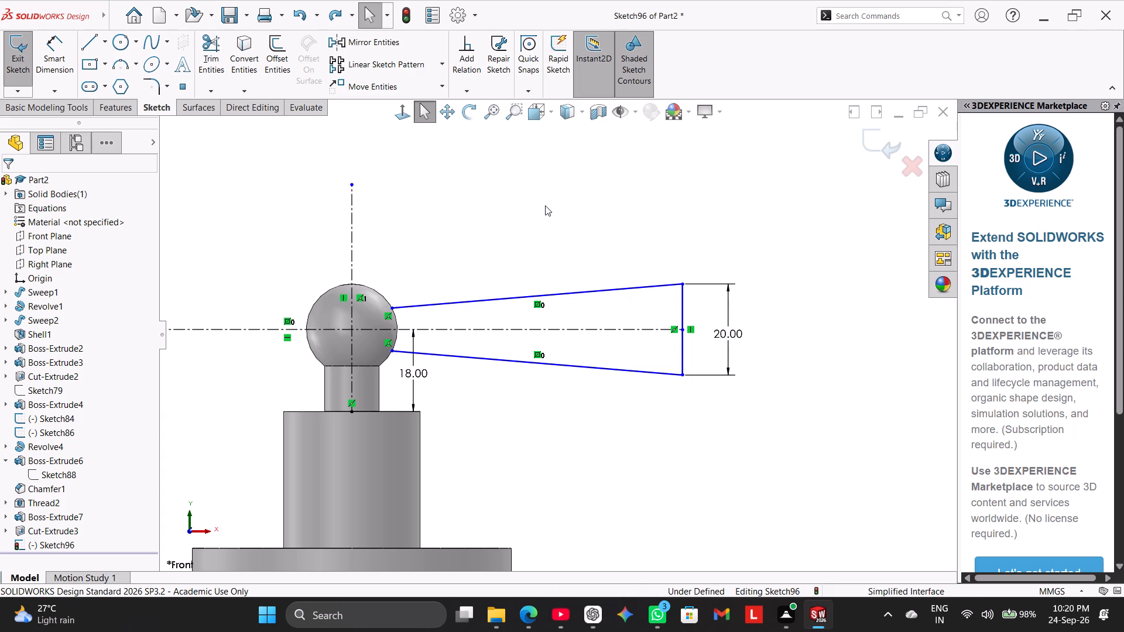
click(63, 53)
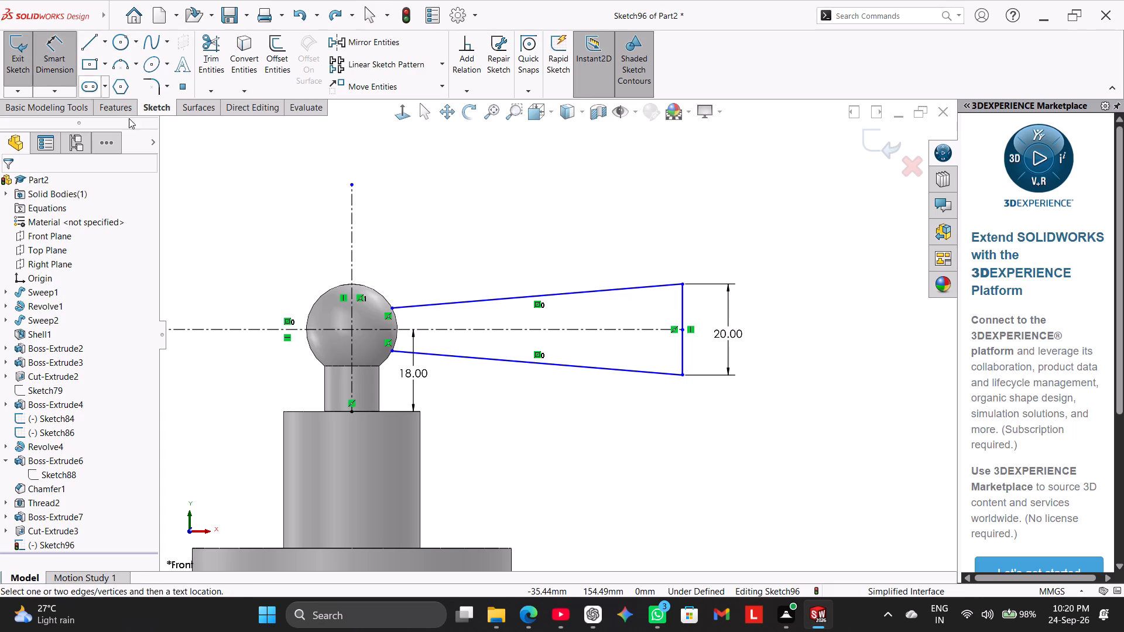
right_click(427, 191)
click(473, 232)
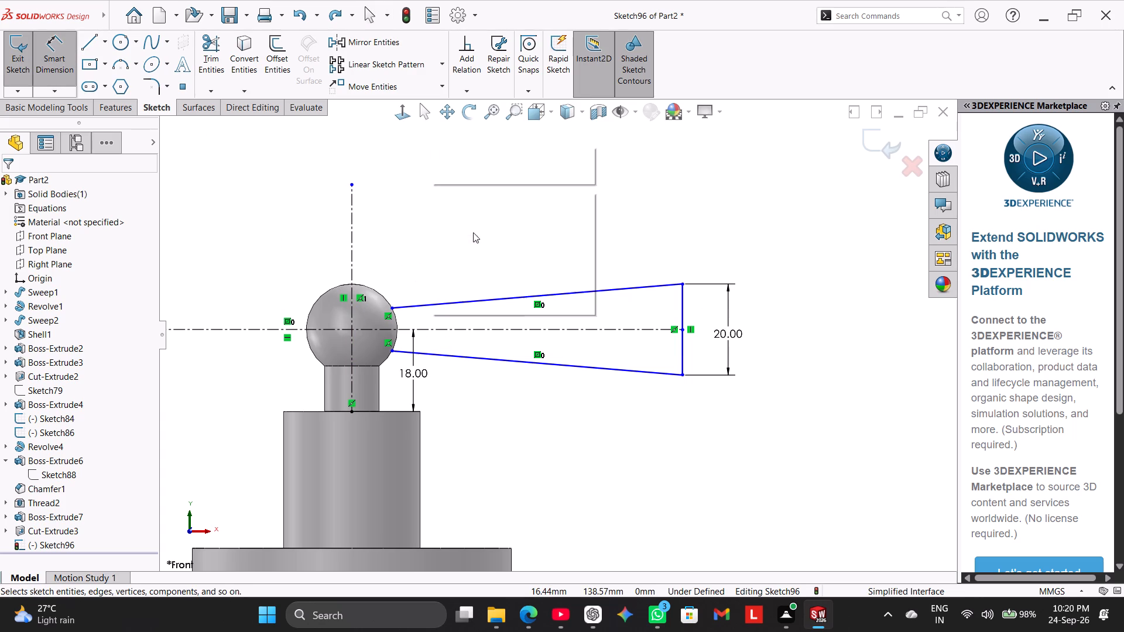
Move the upper side's endpoint along the ball knob until the narrow end is about 10.4 mm high.
drag(391, 308, 399, 282)
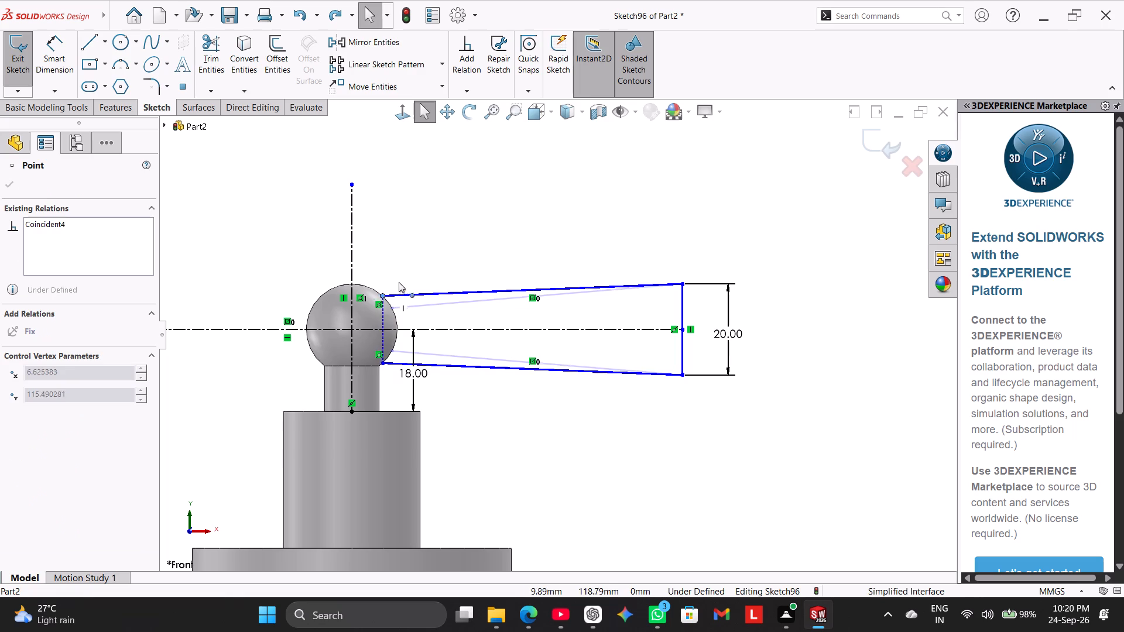
drag(399, 282, 402, 299)
click(376, 233)
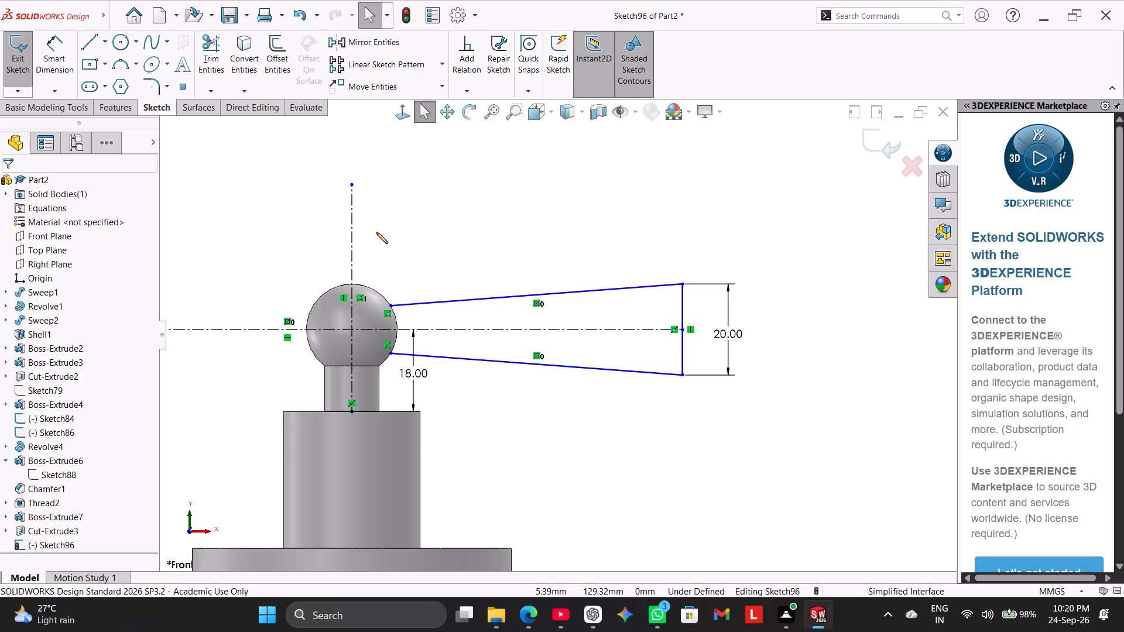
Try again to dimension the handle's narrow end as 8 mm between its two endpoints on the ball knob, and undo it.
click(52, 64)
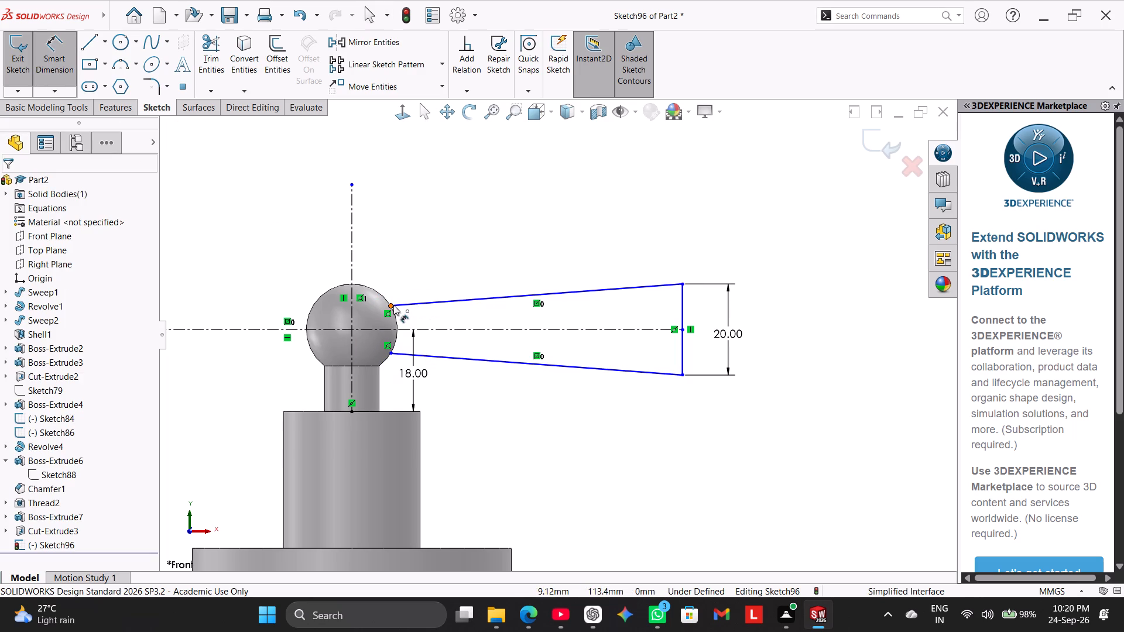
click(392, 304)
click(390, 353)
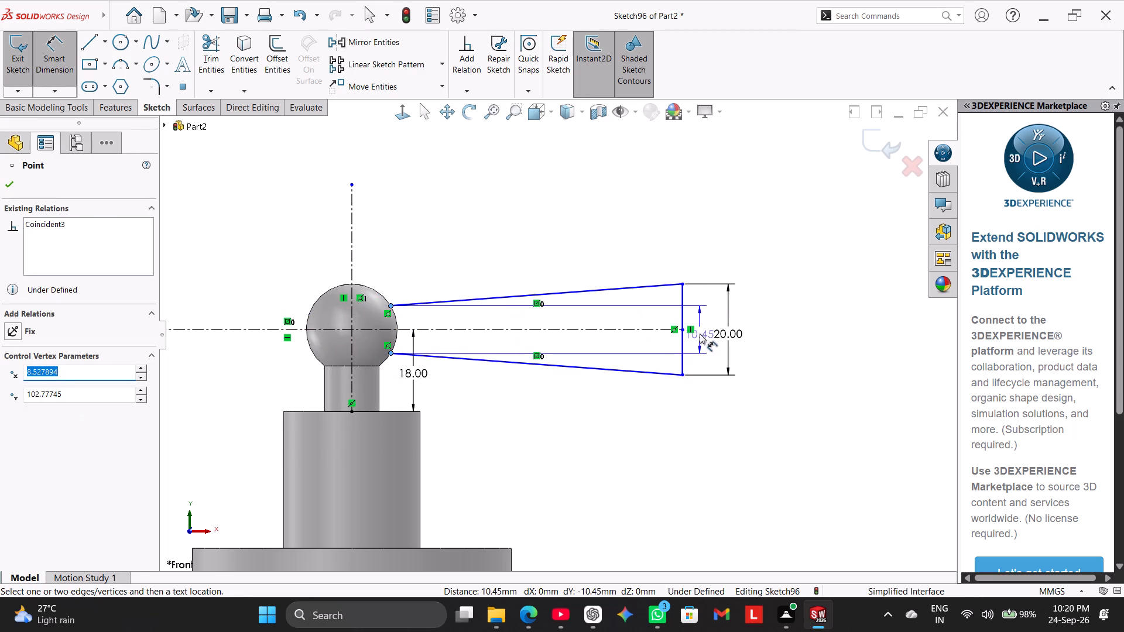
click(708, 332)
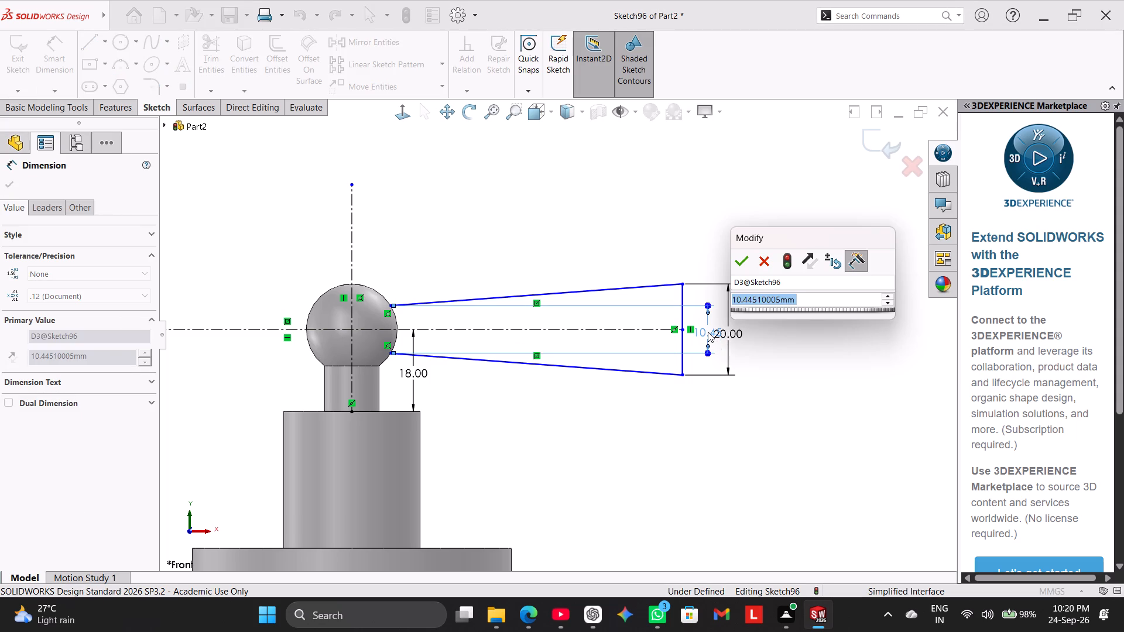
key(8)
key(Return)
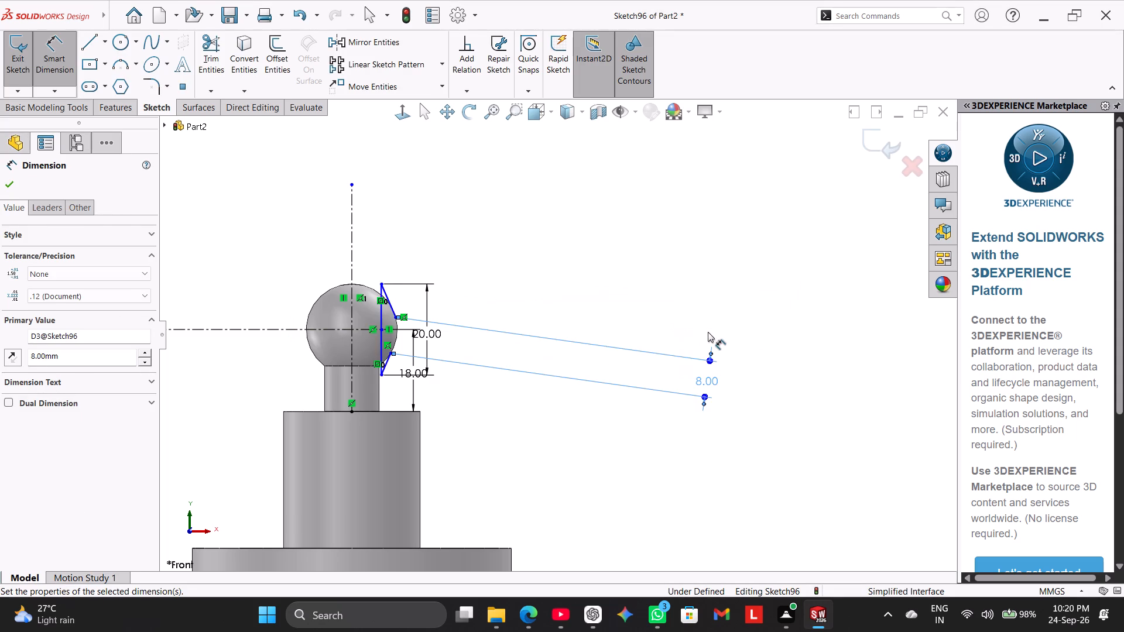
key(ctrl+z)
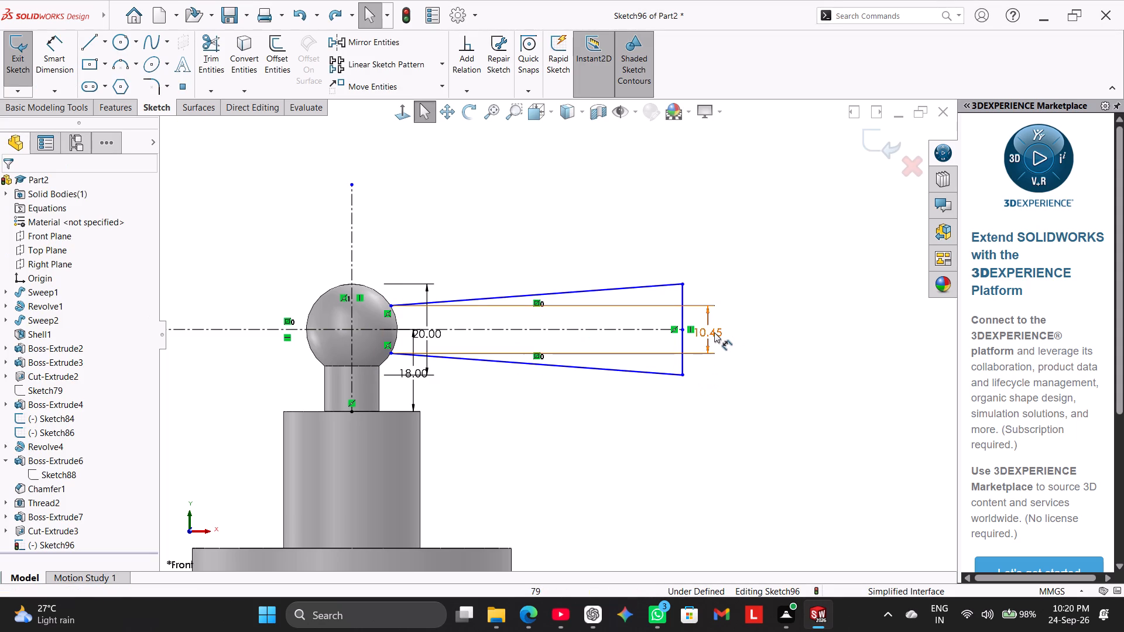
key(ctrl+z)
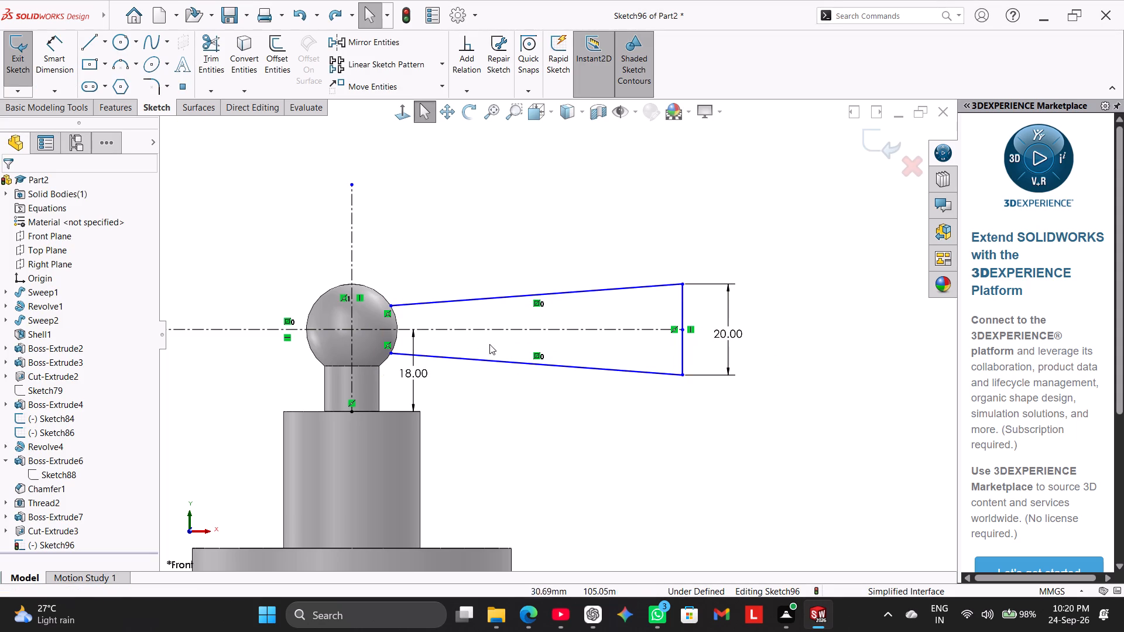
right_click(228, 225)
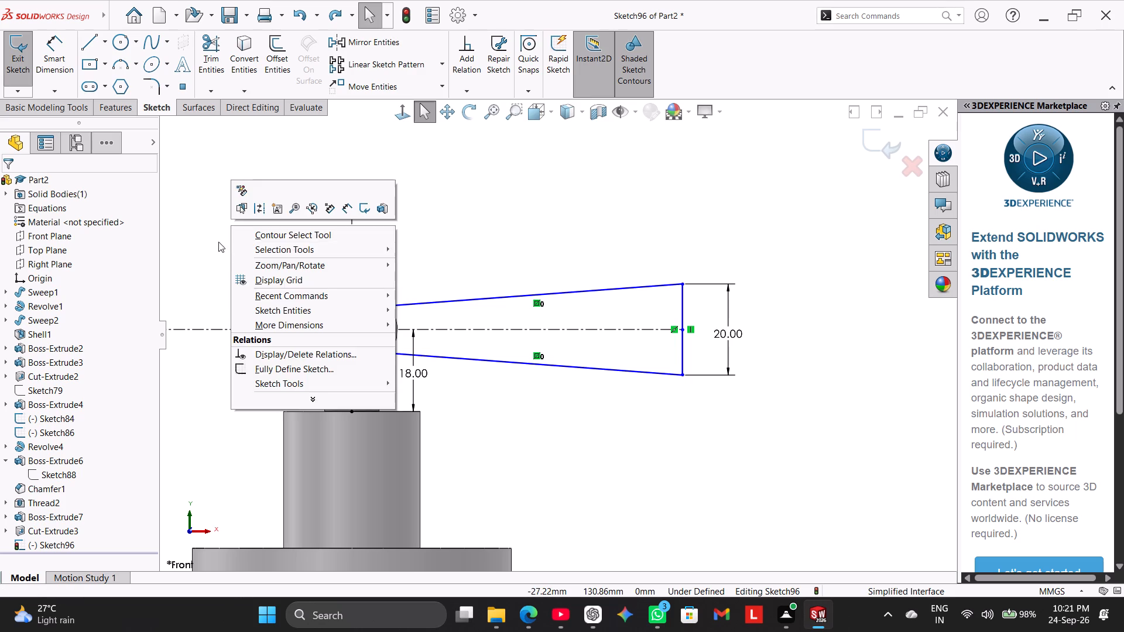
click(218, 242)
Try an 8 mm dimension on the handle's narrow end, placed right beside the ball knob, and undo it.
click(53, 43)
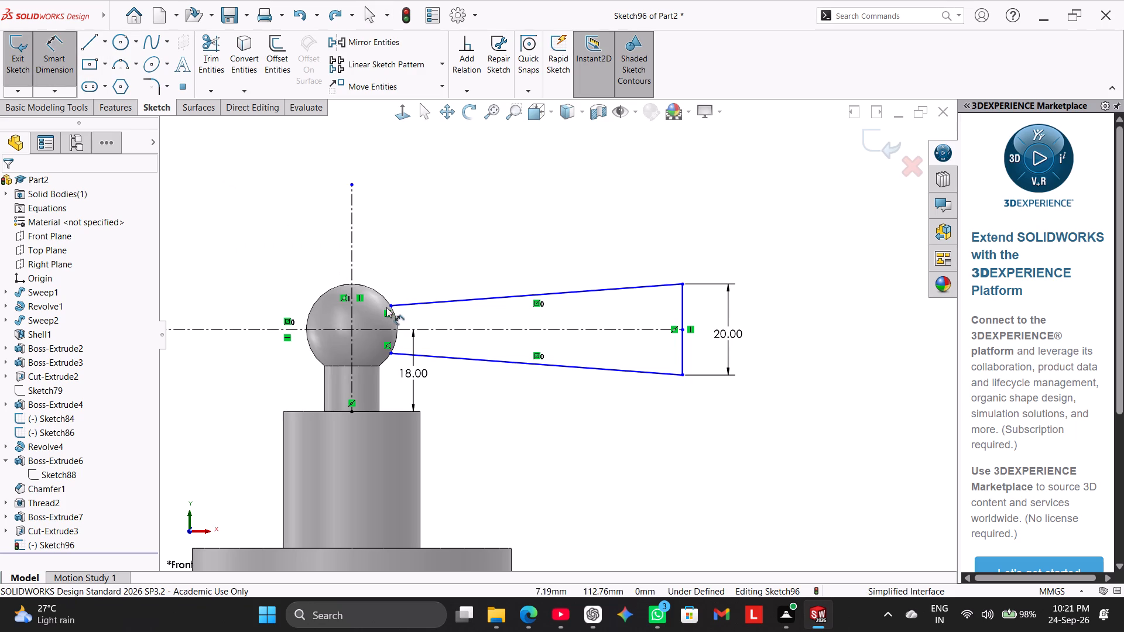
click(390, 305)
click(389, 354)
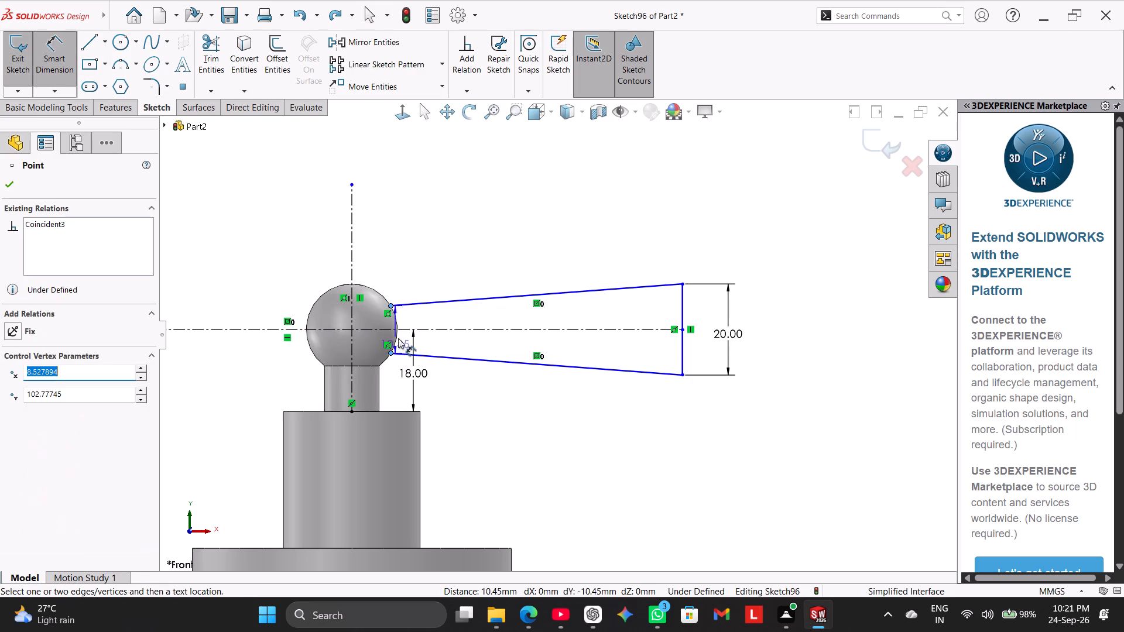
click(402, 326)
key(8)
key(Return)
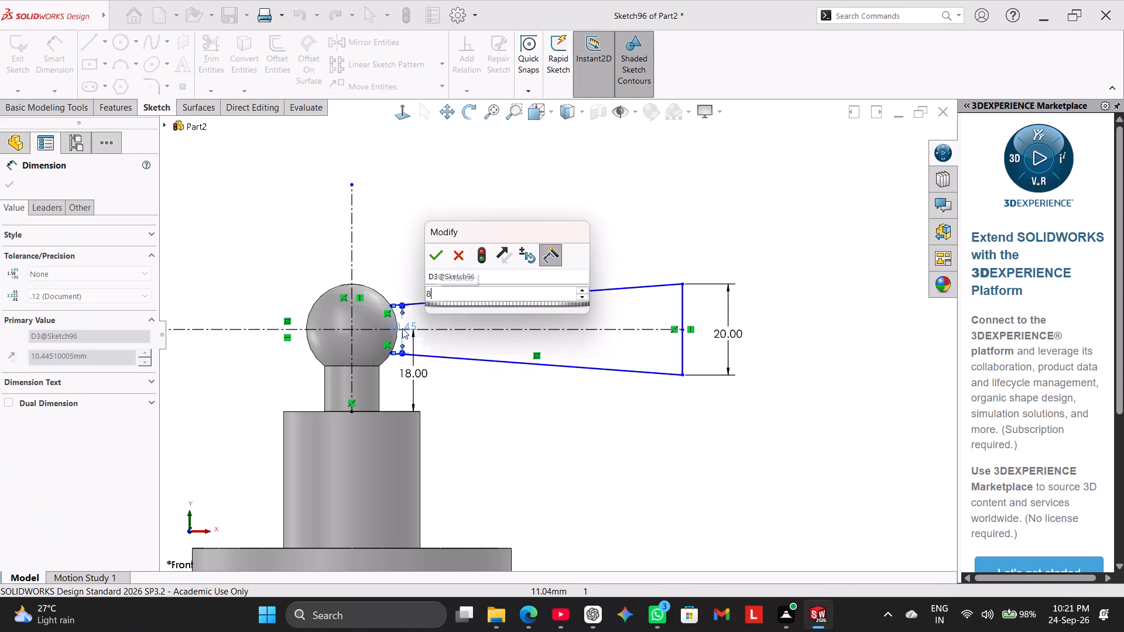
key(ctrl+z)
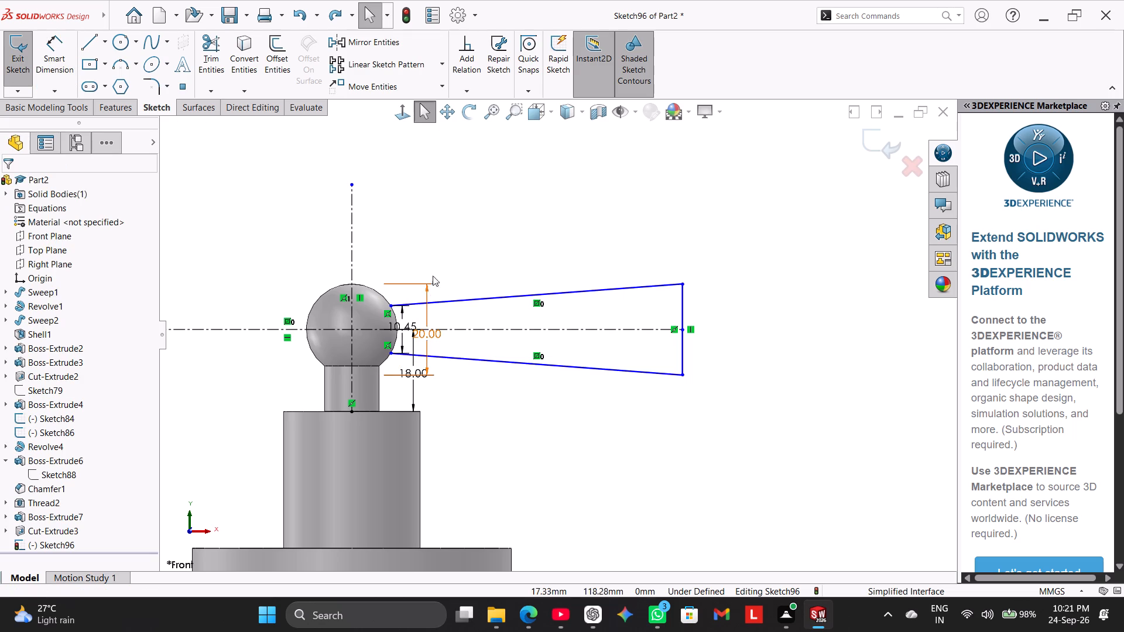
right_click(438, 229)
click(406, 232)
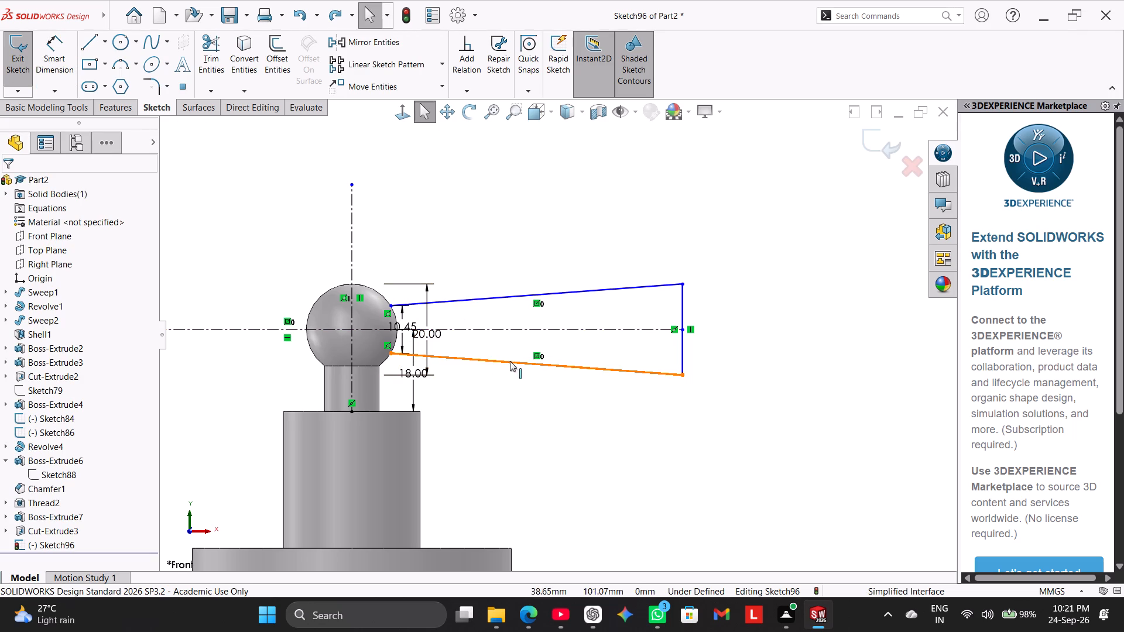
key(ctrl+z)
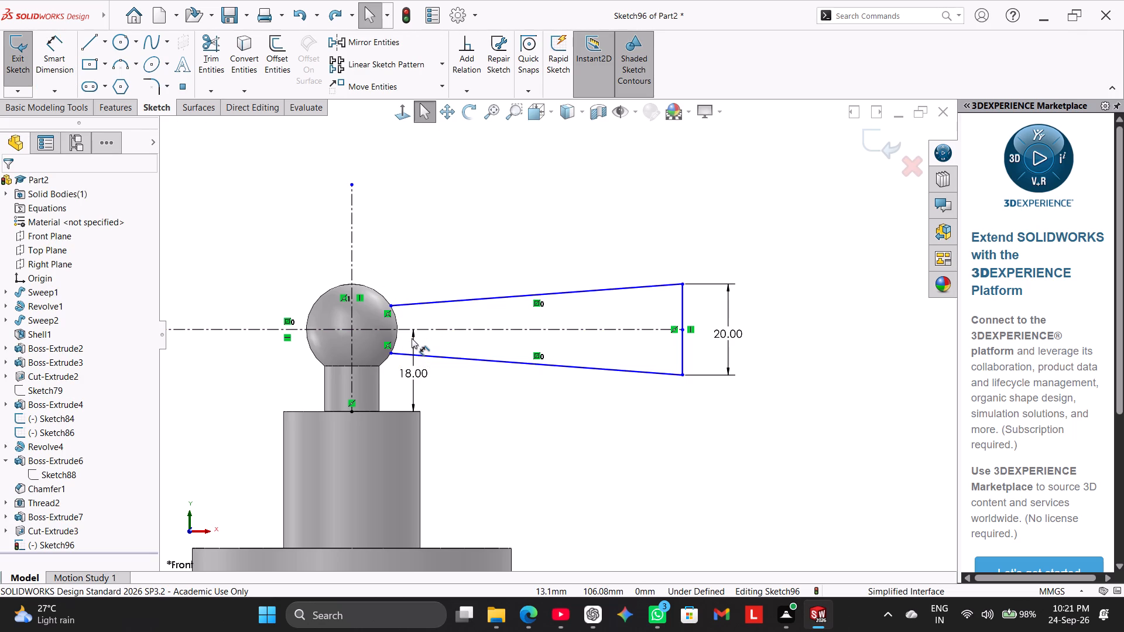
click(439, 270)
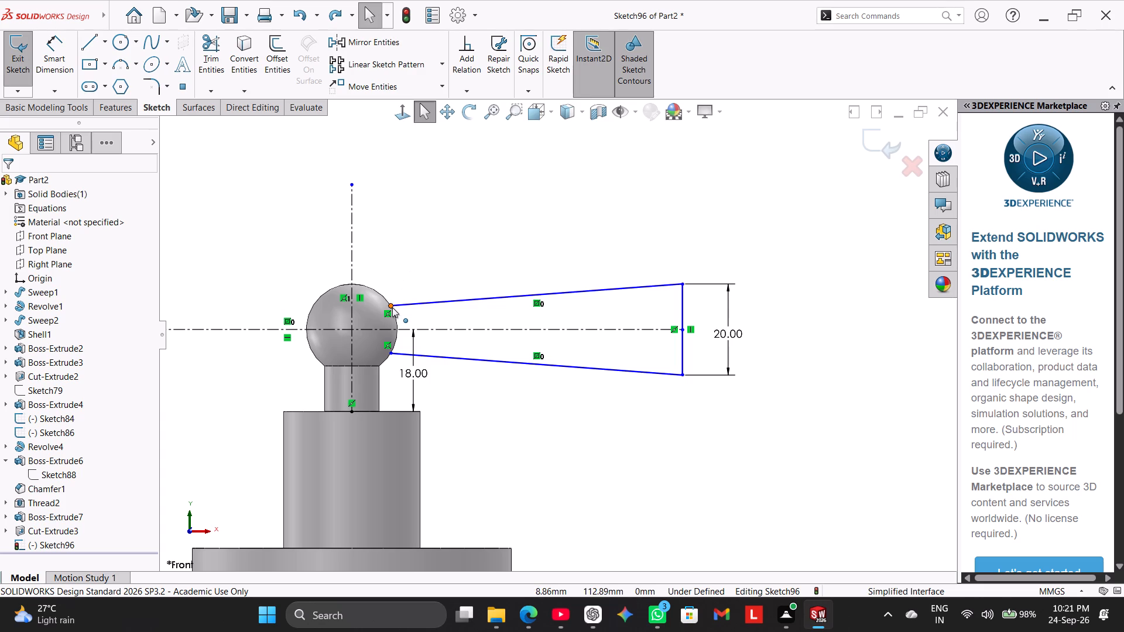
Move the upper side's endpoint along the ball knob until the handle's narrow end is about 7 mm high.
drag(392, 307, 396, 266)
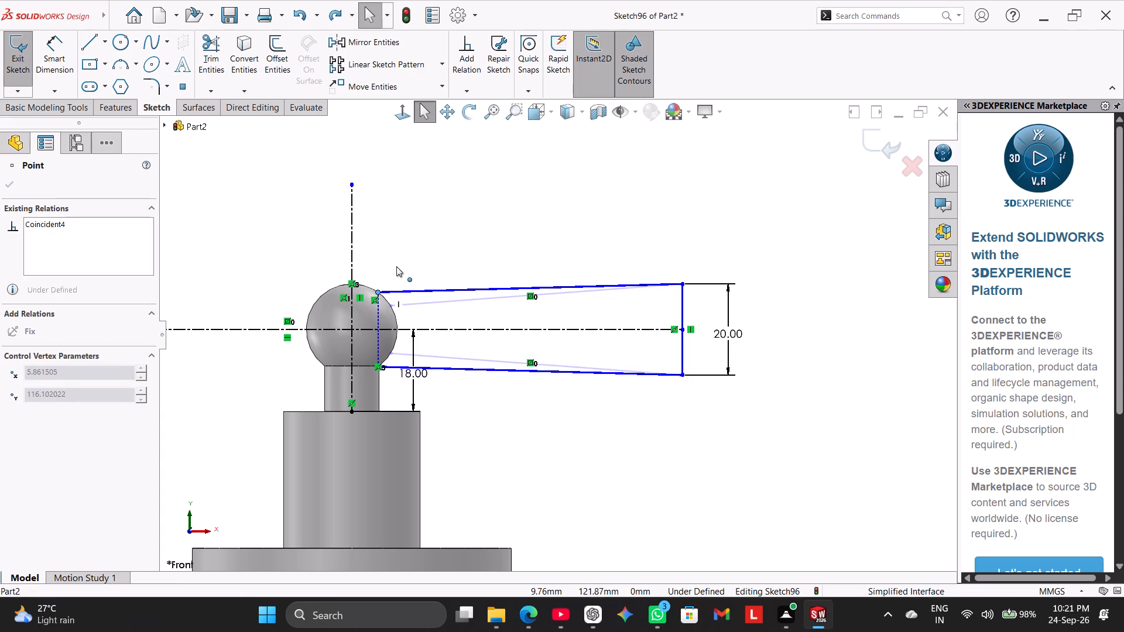
drag(396, 266, 411, 305)
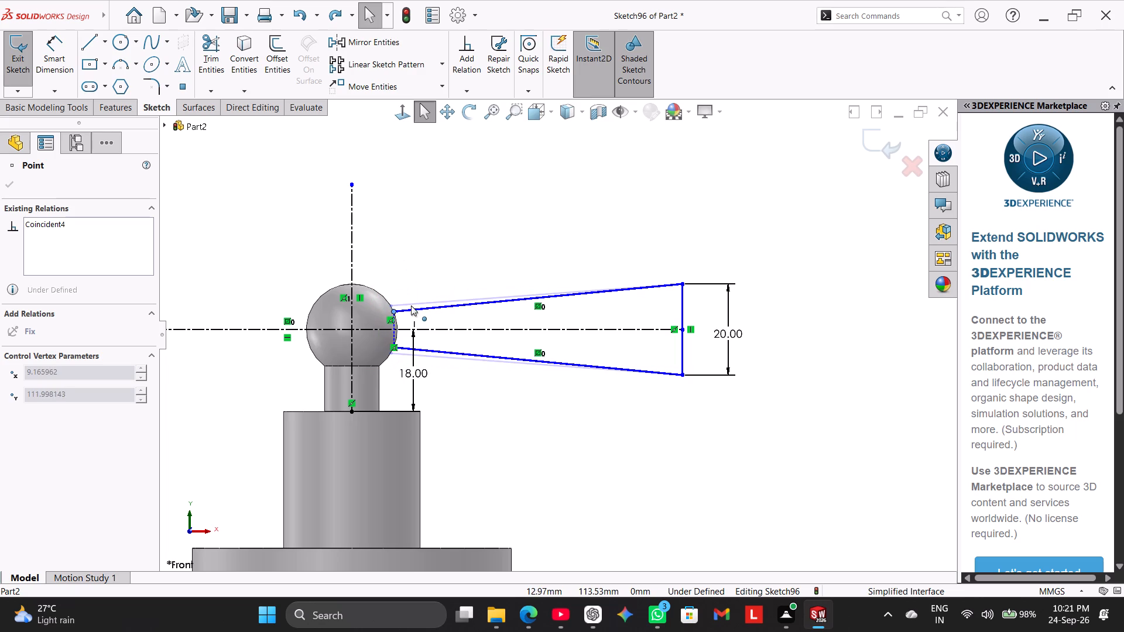
drag(411, 305, 412, 307)
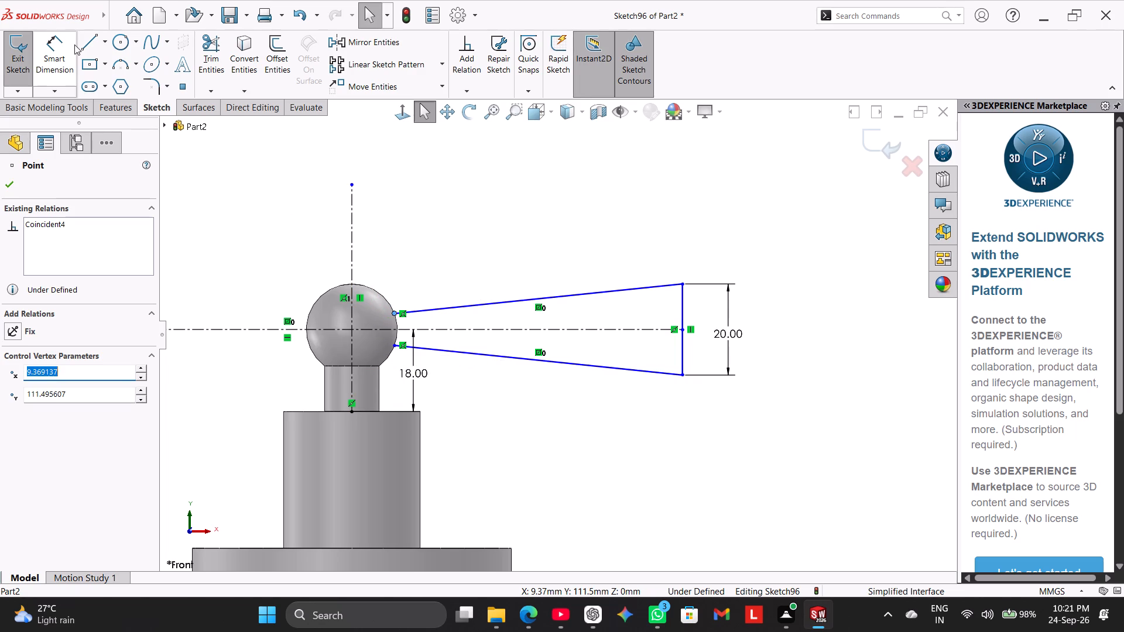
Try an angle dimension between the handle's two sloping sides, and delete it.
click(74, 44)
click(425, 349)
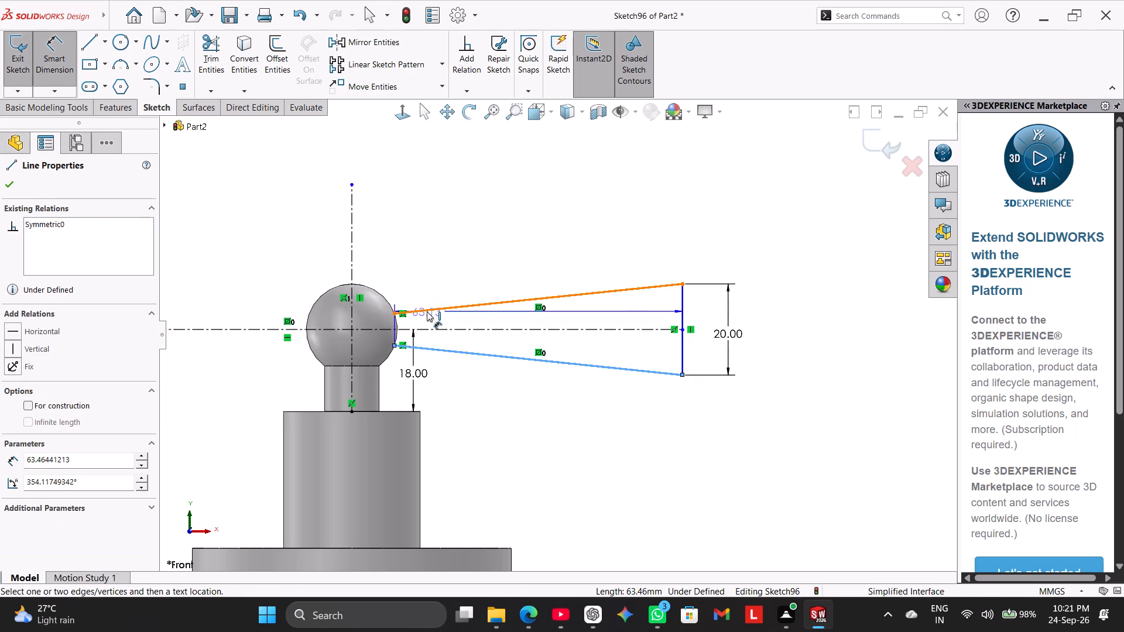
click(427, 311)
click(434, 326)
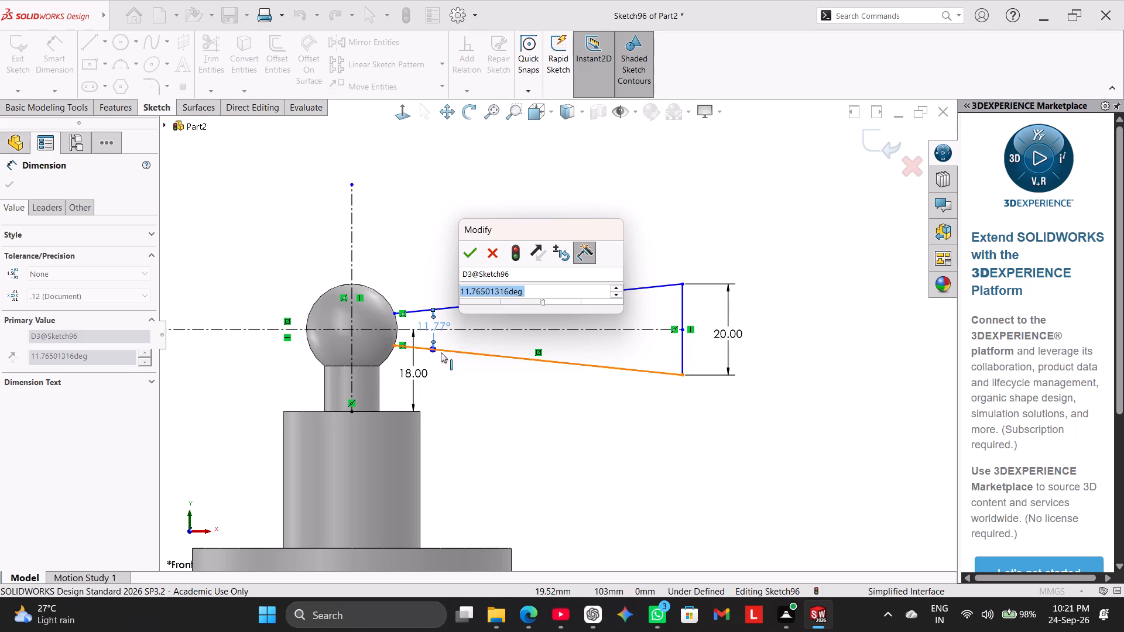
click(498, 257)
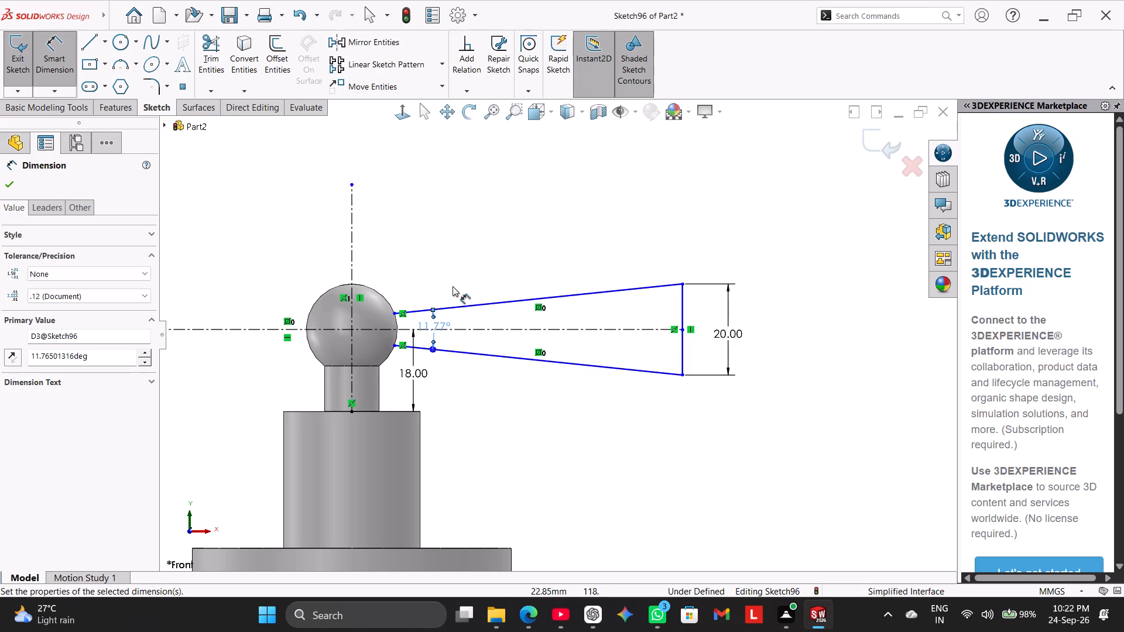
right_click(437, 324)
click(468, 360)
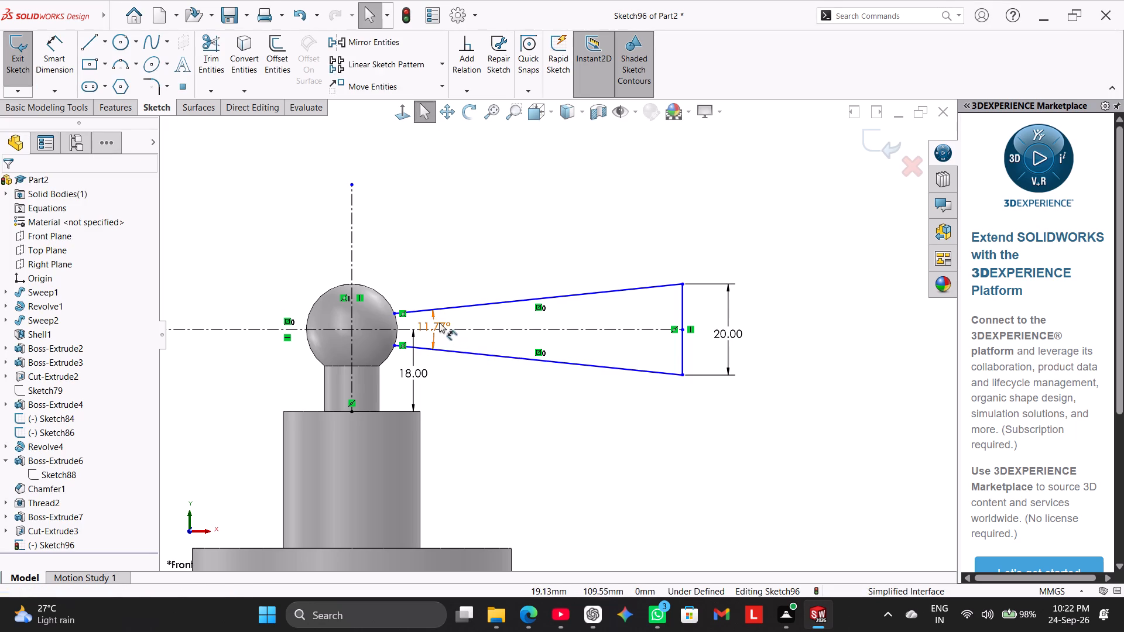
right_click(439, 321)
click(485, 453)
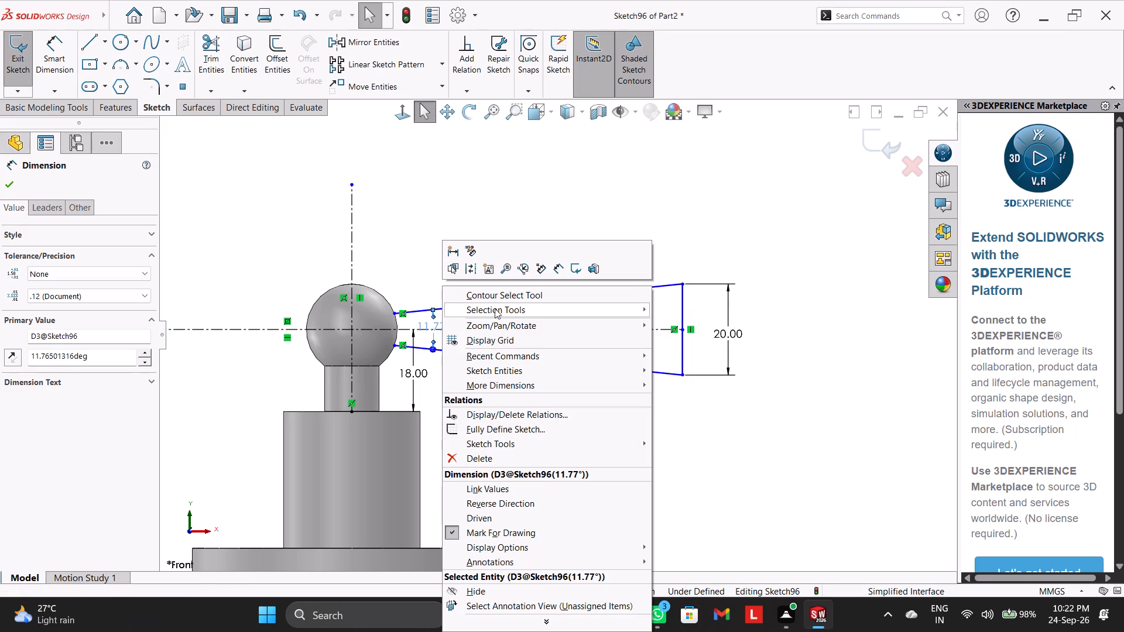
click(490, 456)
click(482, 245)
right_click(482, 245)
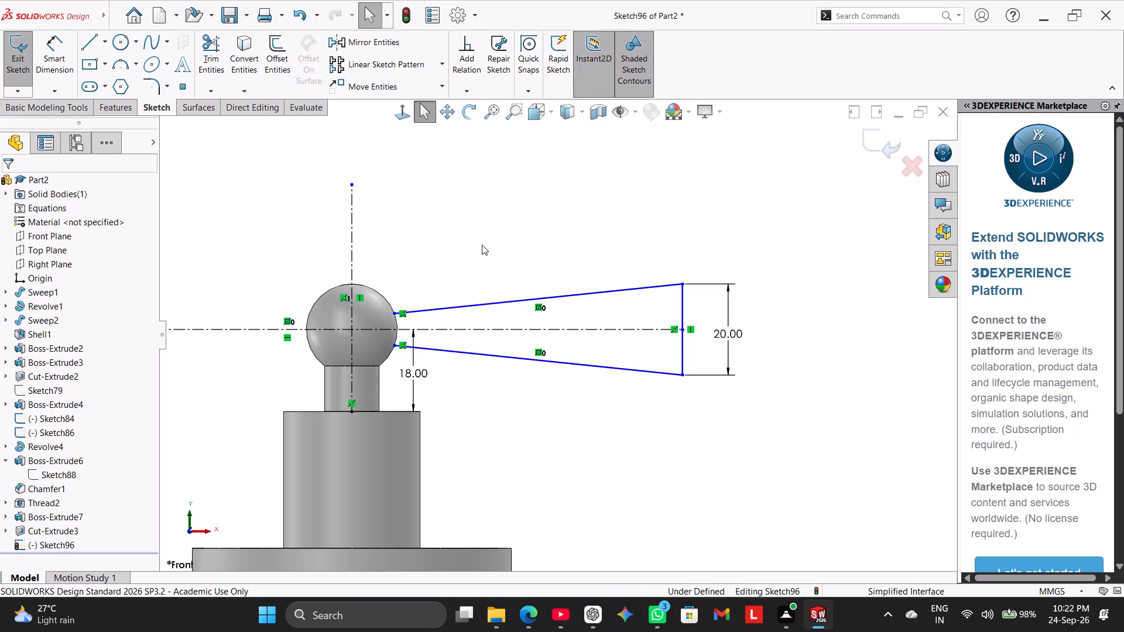
Nudge the upper side's endpoint along the ball knob until the narrow end is about 6.5 mm high.
click(454, 245)
click(395, 315)
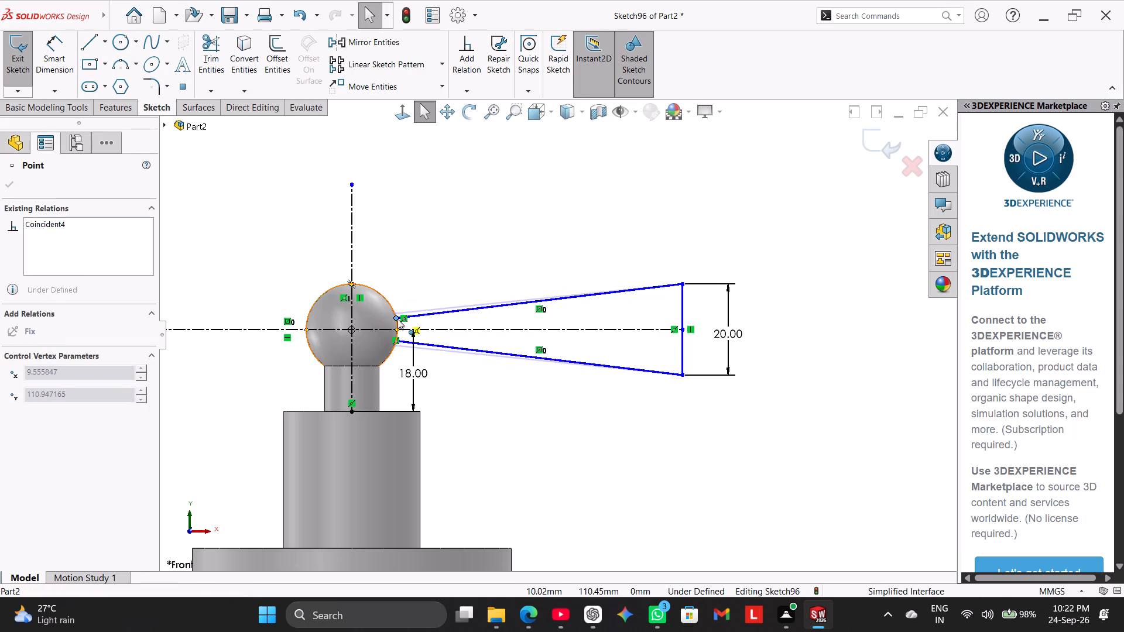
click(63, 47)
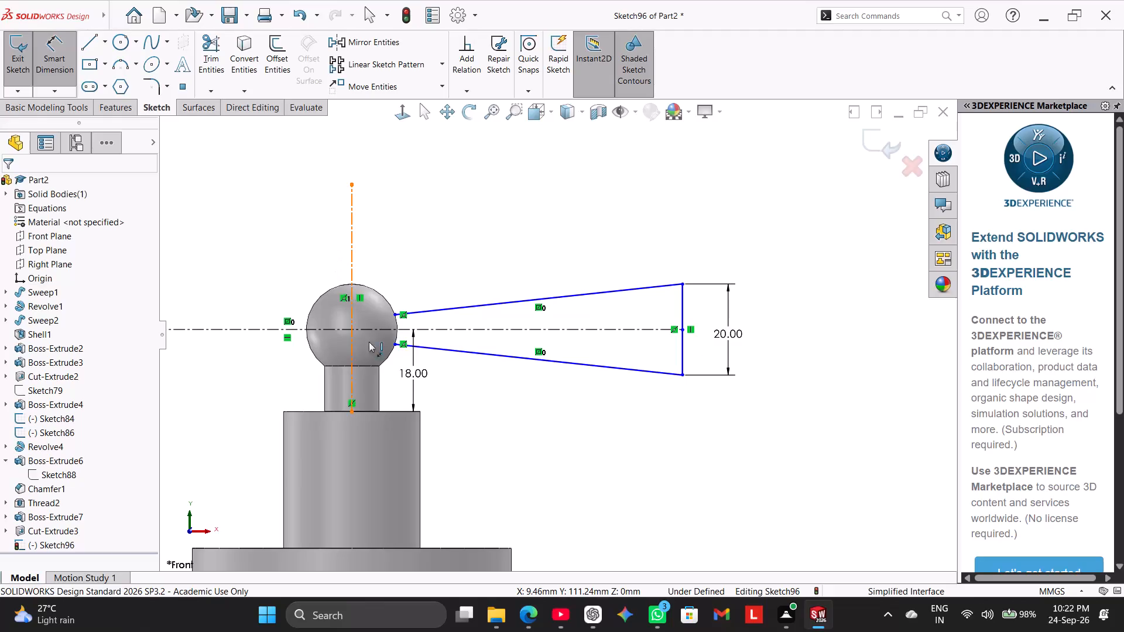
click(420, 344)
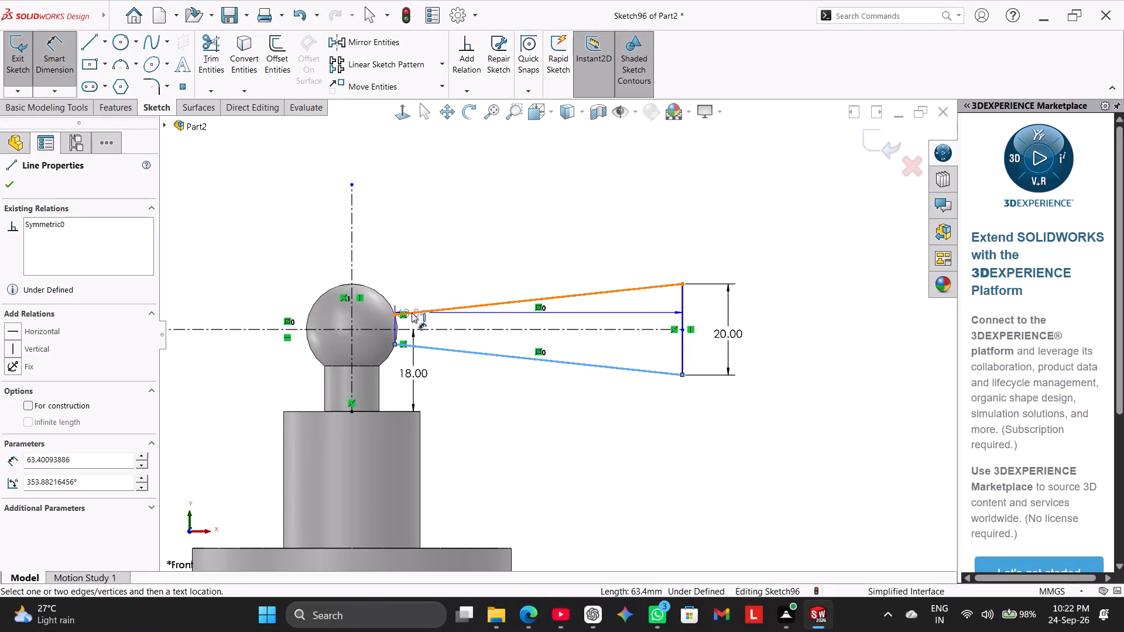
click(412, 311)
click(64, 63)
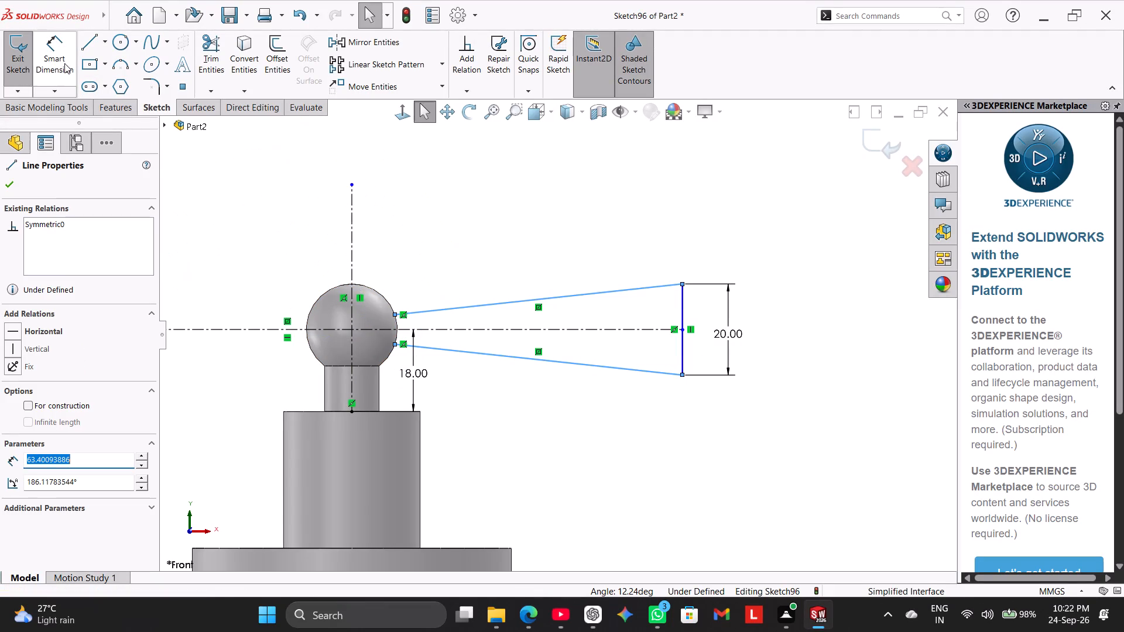
Dimension the handle's narrow end between its two endpoints on the ball knob, placing the dimension just inside the ball.
click(56, 47)
click(395, 345)
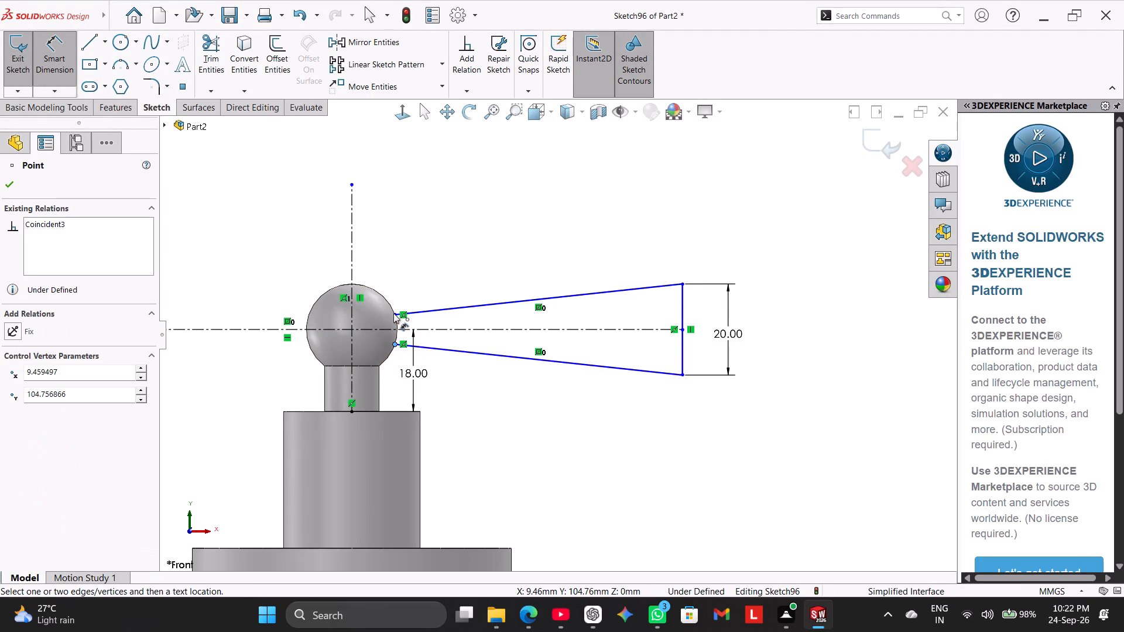
click(395, 316)
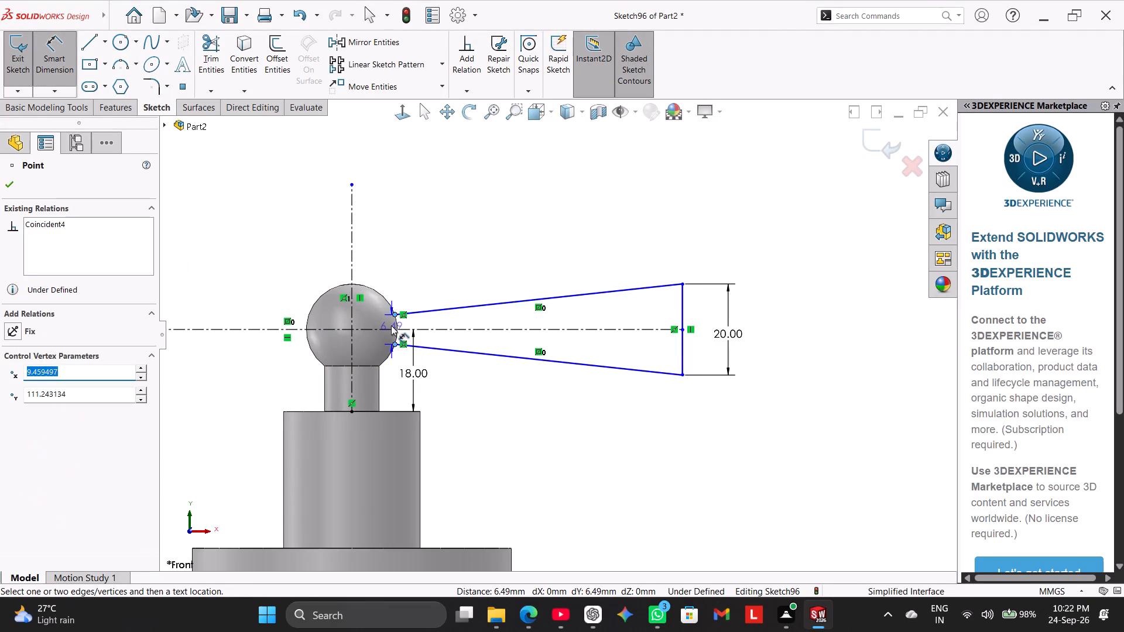
click(391, 325)
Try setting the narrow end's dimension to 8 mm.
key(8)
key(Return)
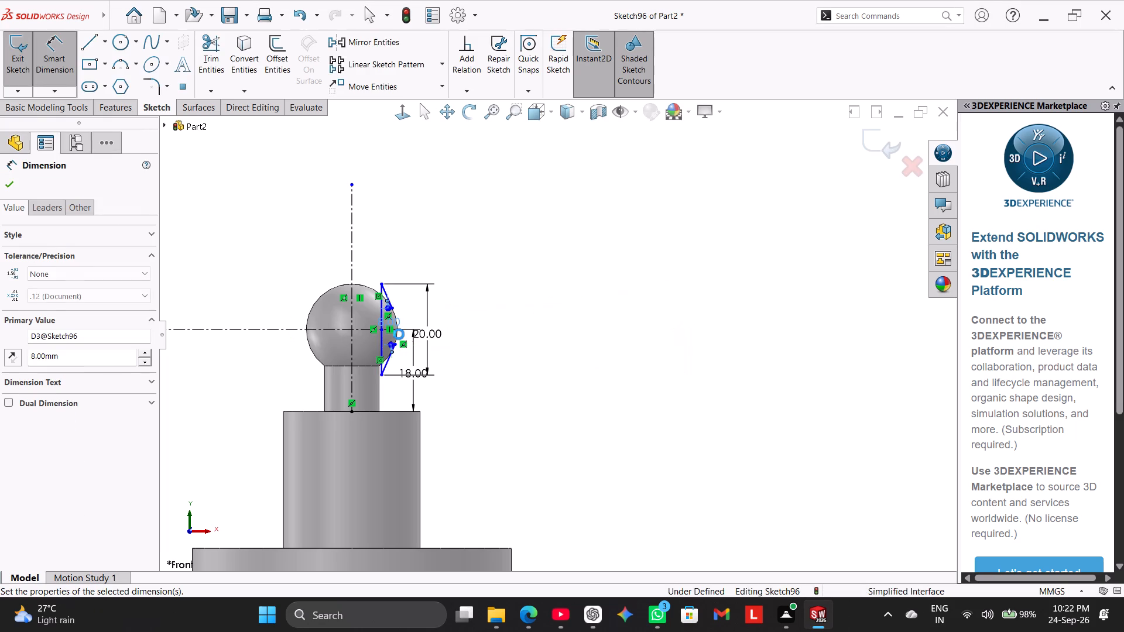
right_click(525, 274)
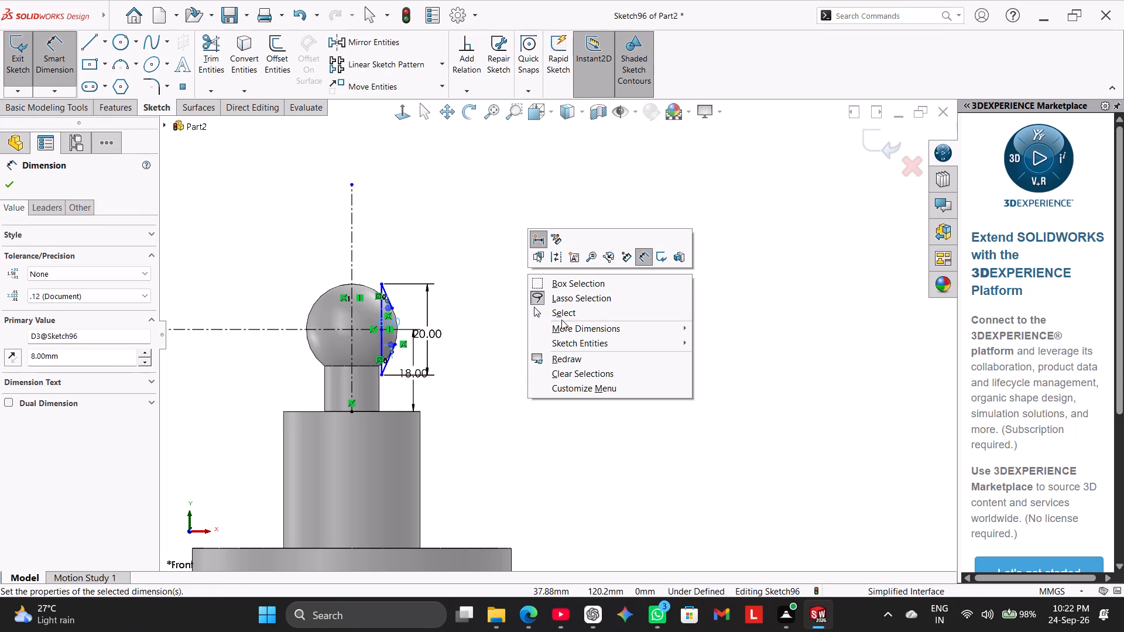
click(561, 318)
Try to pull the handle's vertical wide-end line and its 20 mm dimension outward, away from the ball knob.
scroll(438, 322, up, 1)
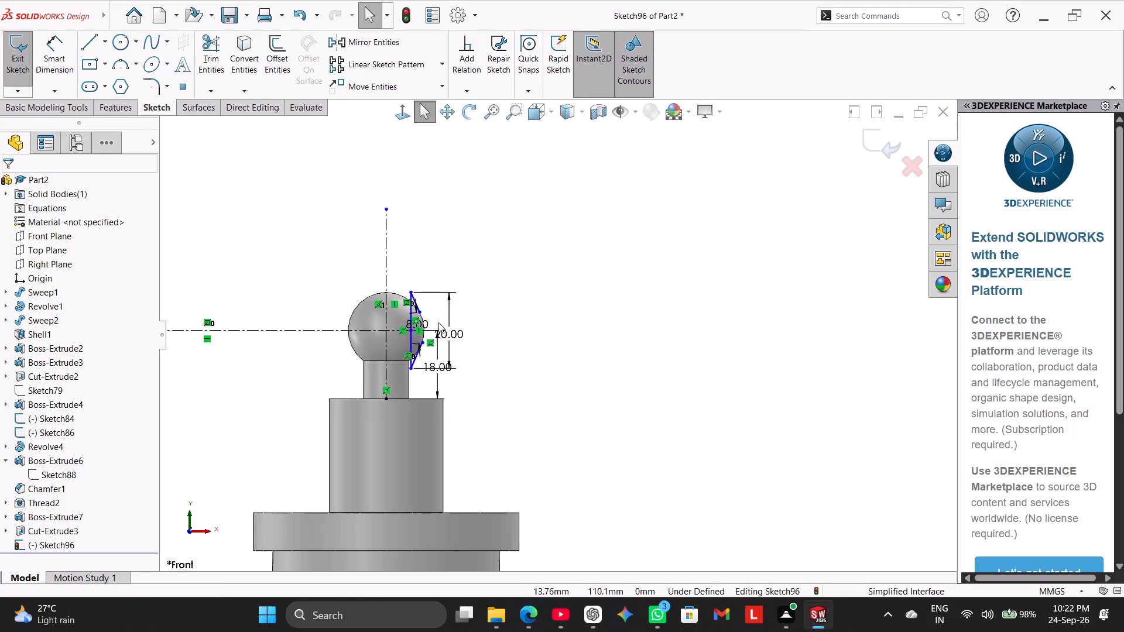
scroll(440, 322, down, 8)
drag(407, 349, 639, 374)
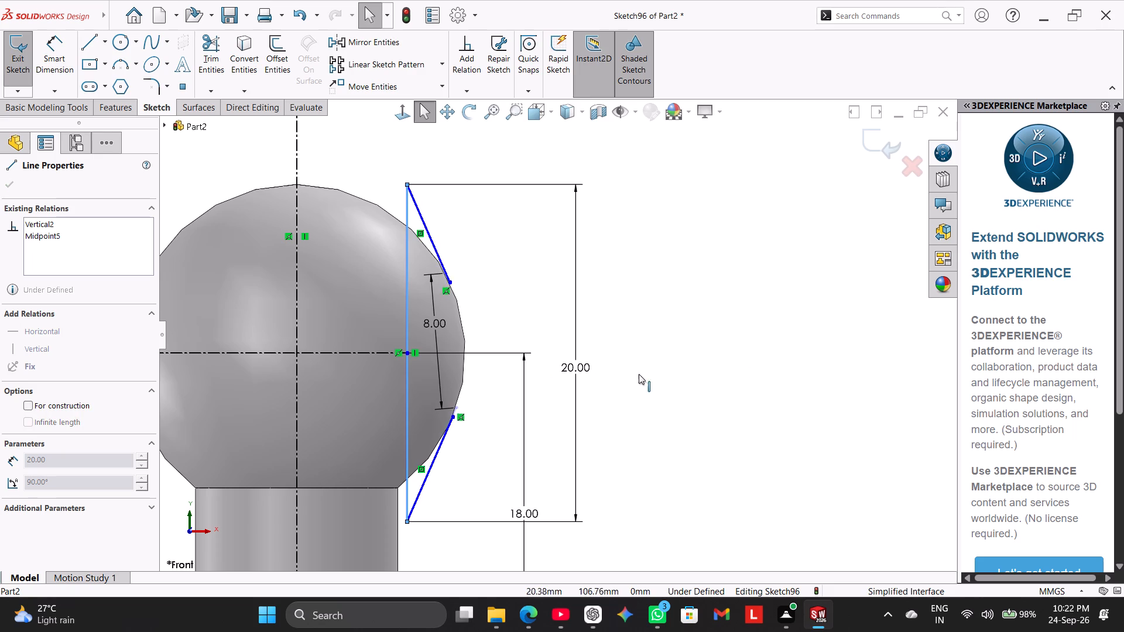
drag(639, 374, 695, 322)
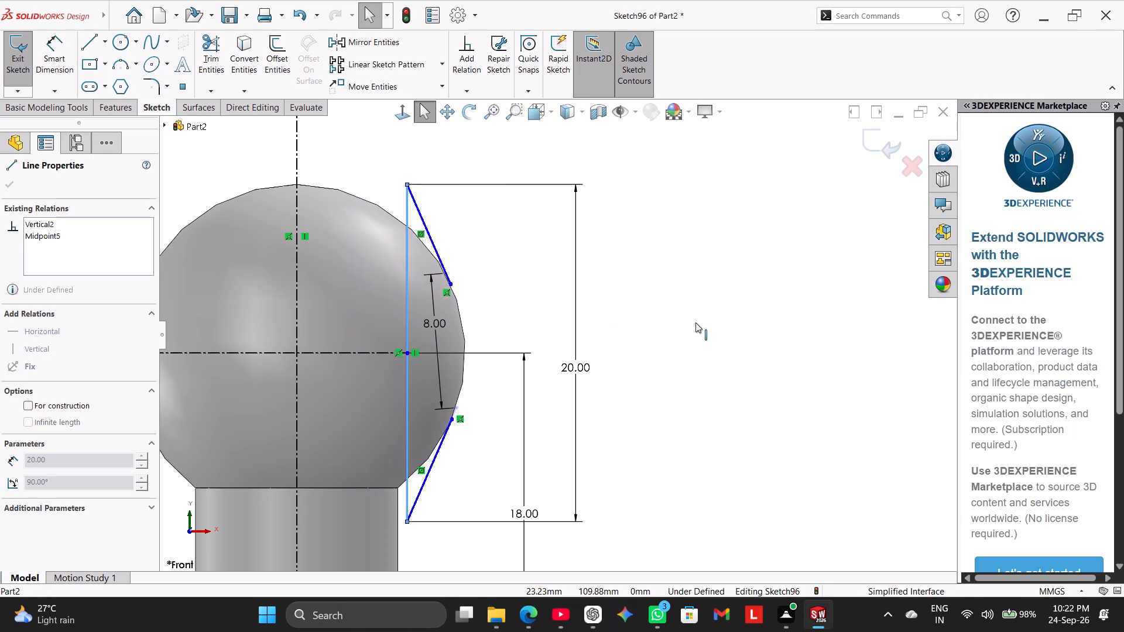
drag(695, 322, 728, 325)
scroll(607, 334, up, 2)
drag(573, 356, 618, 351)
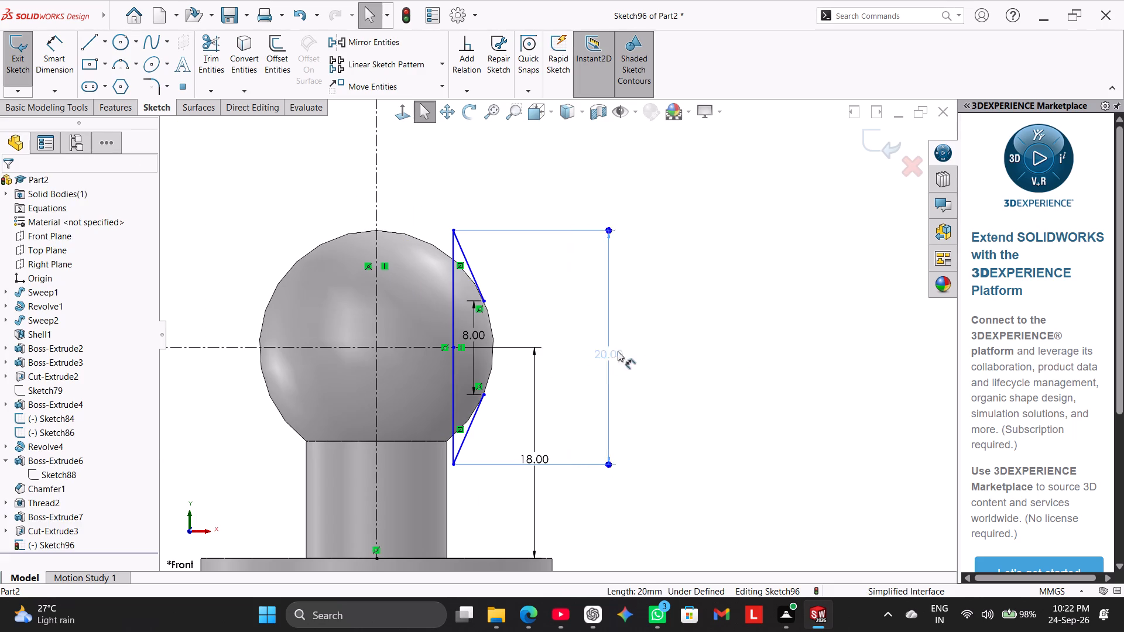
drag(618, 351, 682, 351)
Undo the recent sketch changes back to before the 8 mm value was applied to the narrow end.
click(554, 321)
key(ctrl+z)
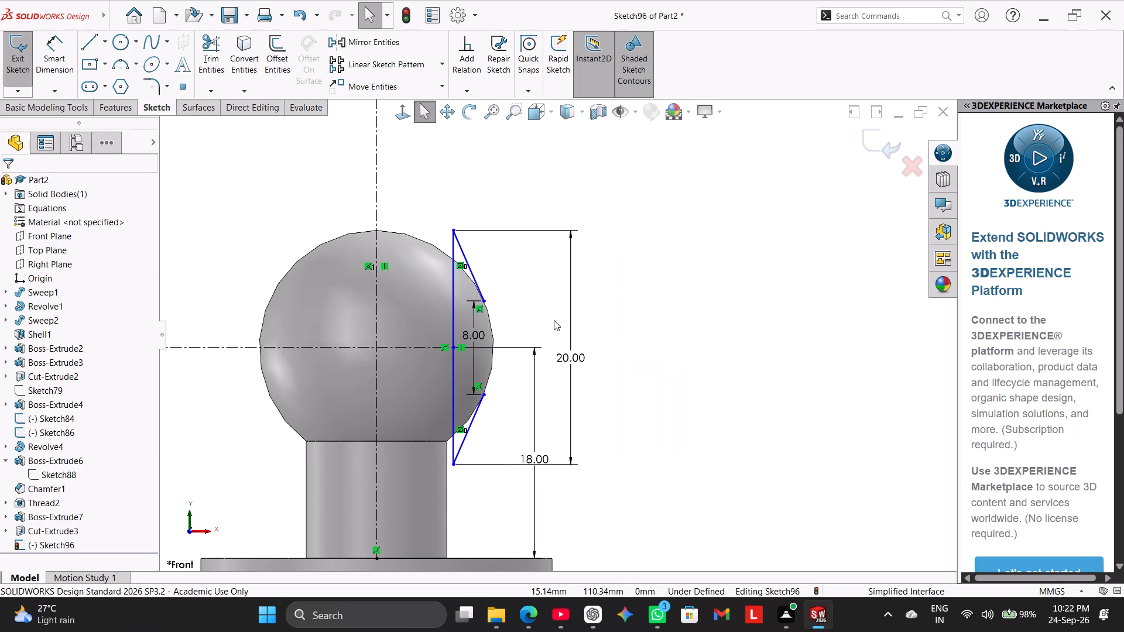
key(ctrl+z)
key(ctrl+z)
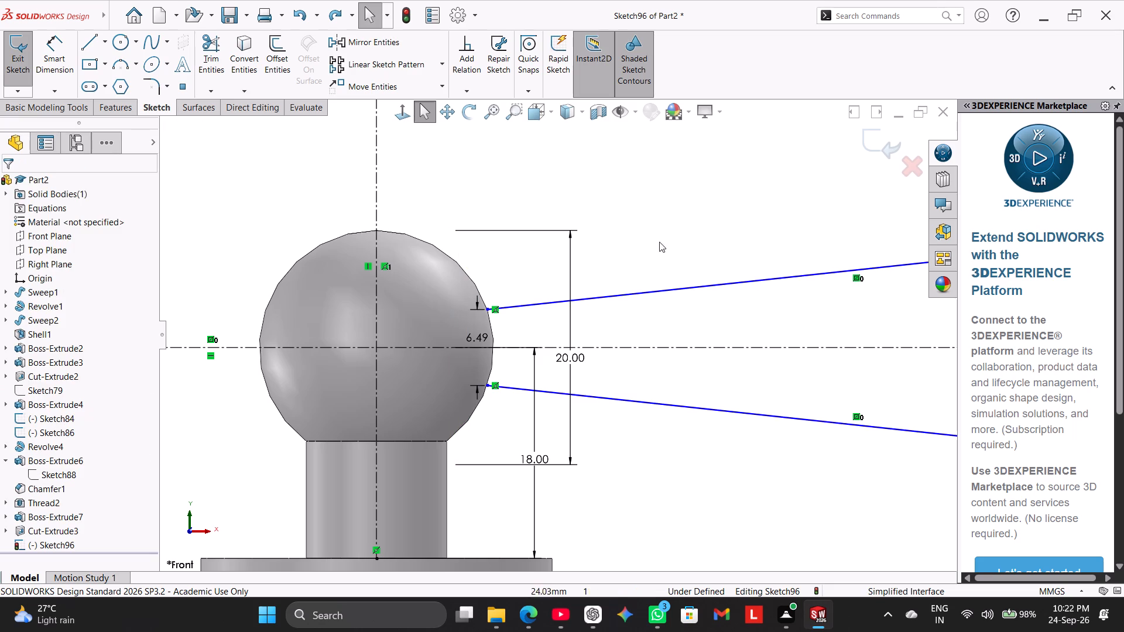
Dimension the distance from the vertical centerline to the handle's wide-end line as 60 mm.
click(663, 238)
scroll(667, 240, up, 4)
click(635, 211)
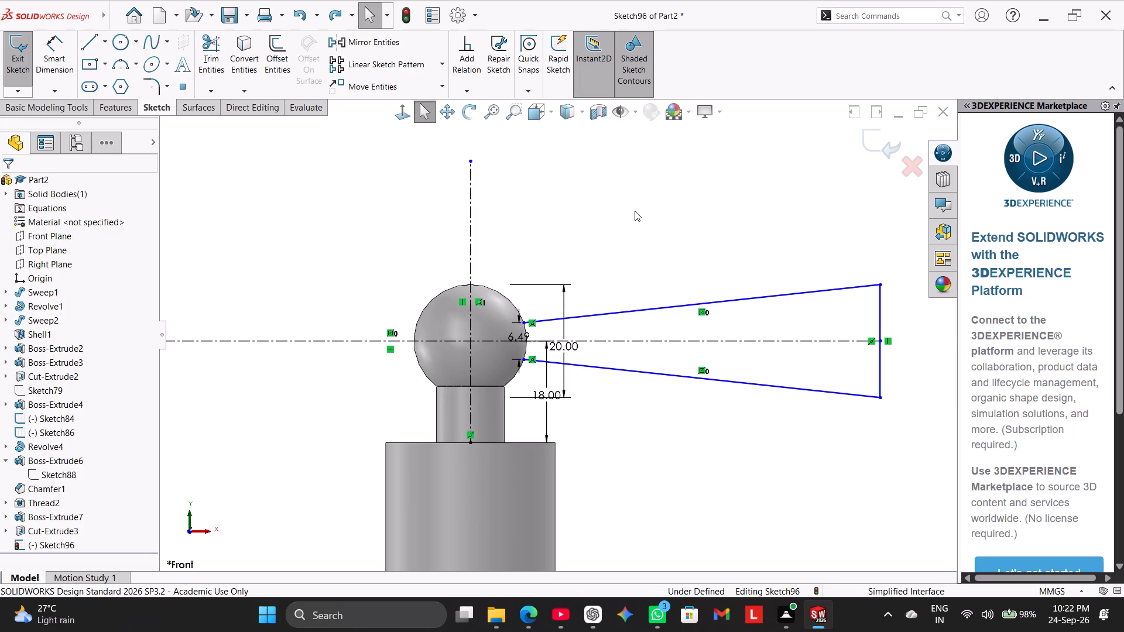
click(41, 59)
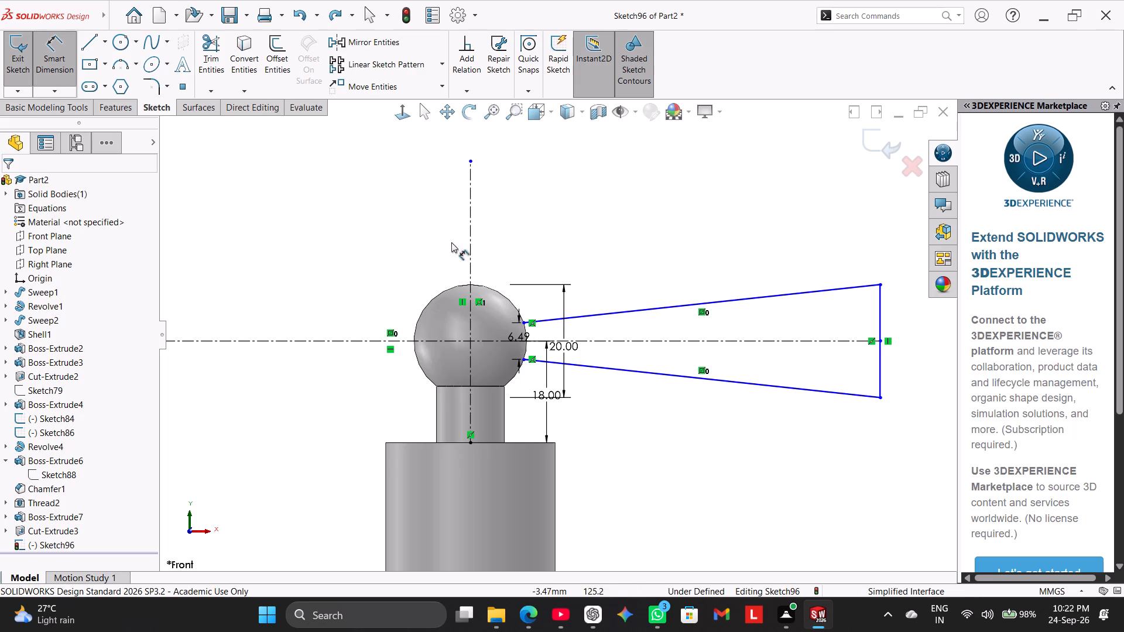
click(468, 220)
click(878, 318)
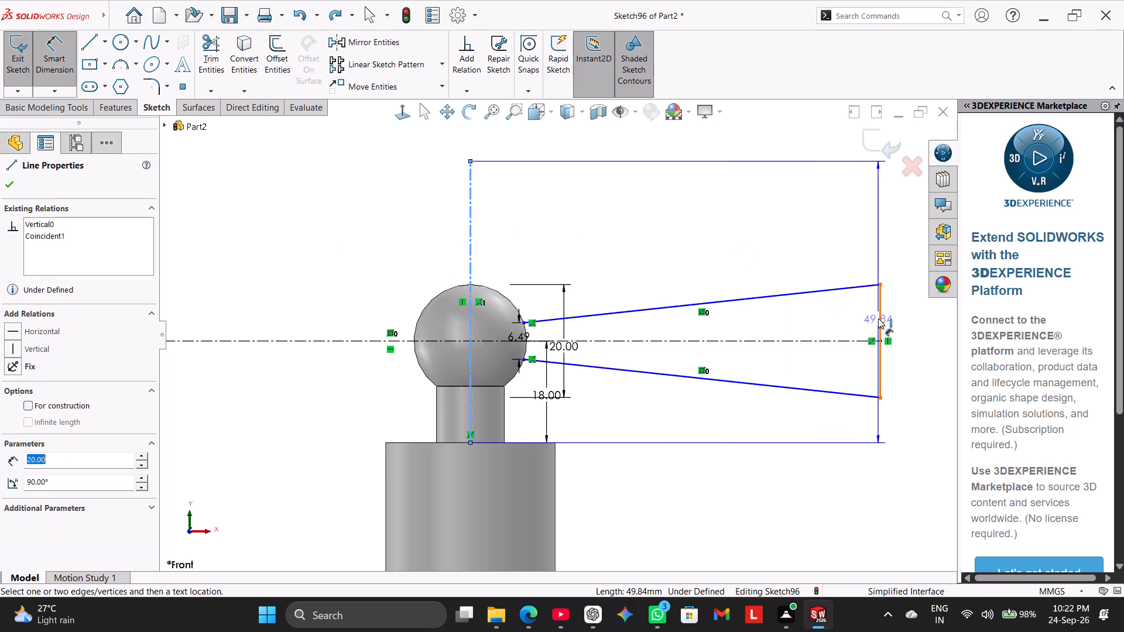
click(684, 200)
text(60)
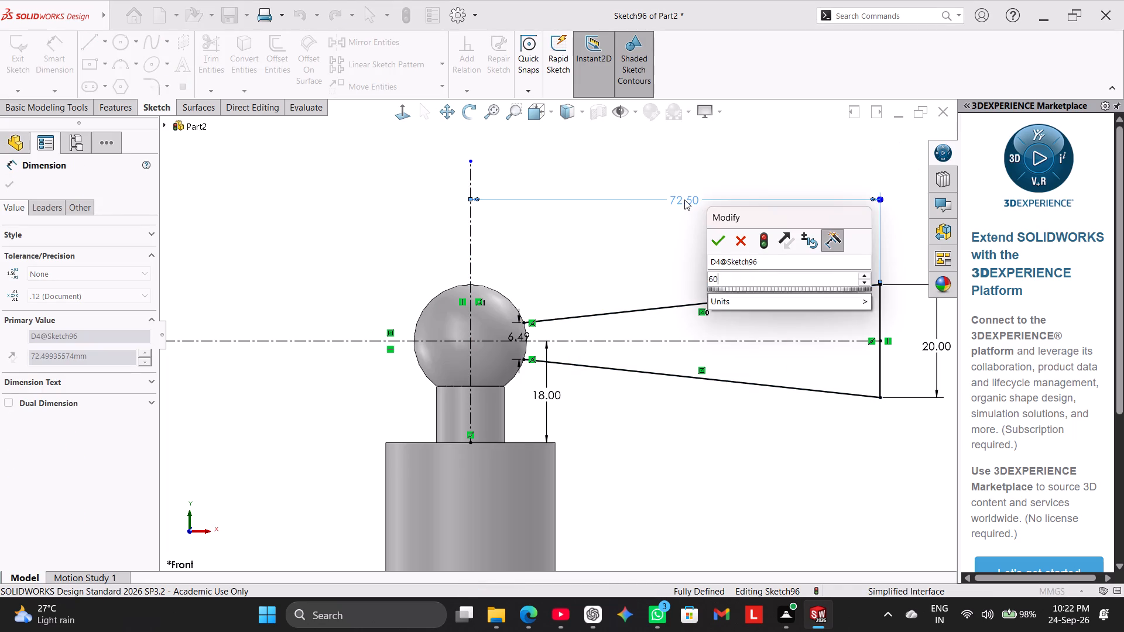
key(Return)
right_click(632, 161)
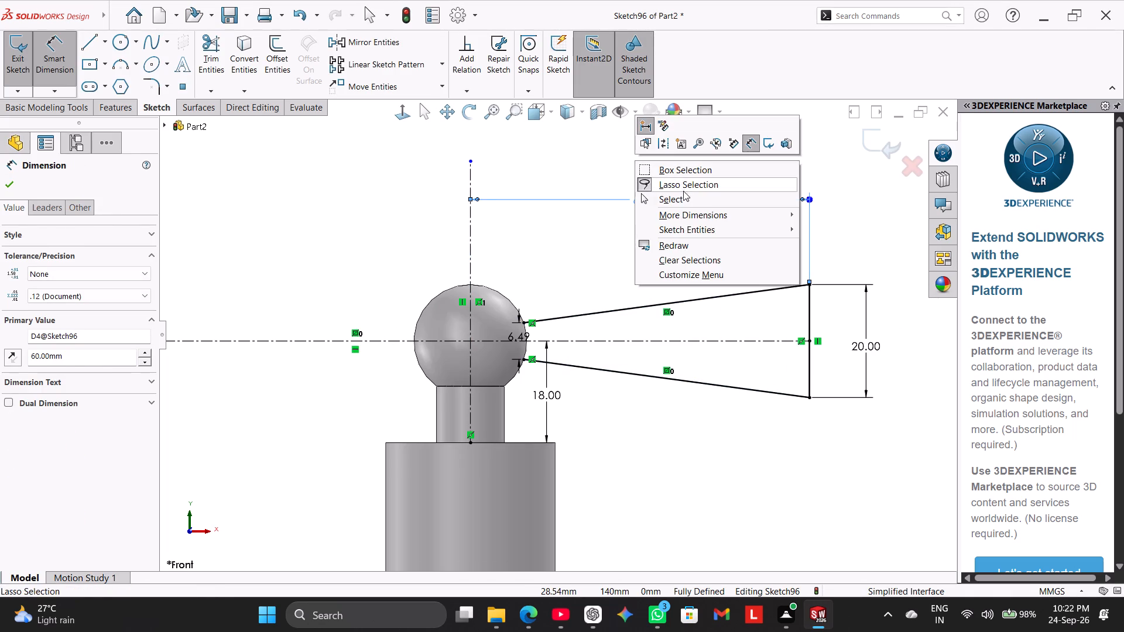
click(684, 193)
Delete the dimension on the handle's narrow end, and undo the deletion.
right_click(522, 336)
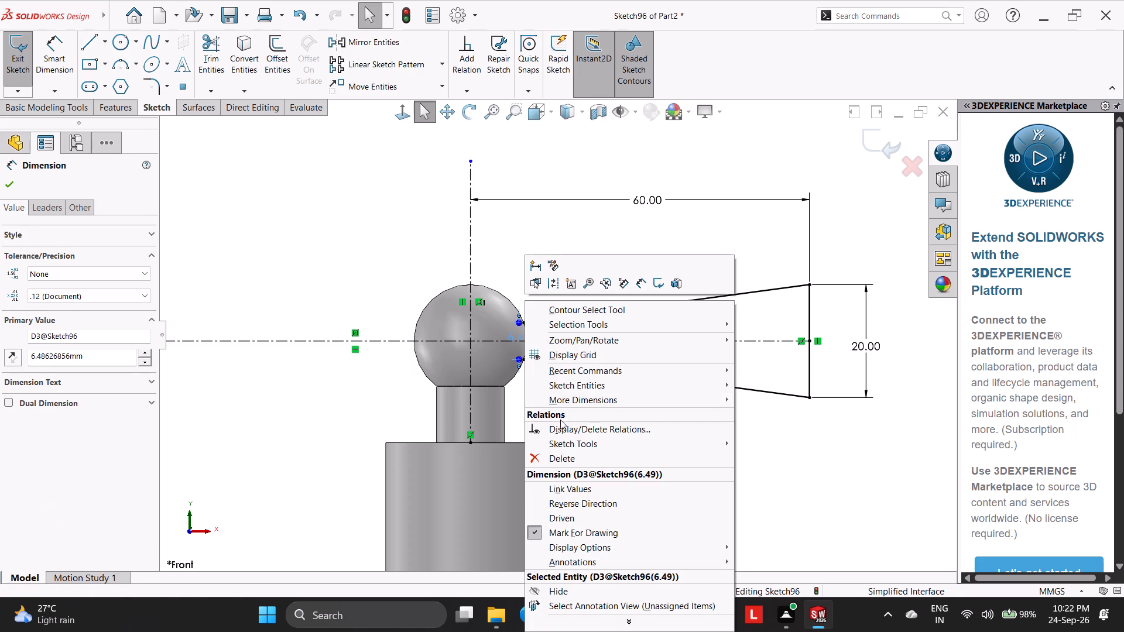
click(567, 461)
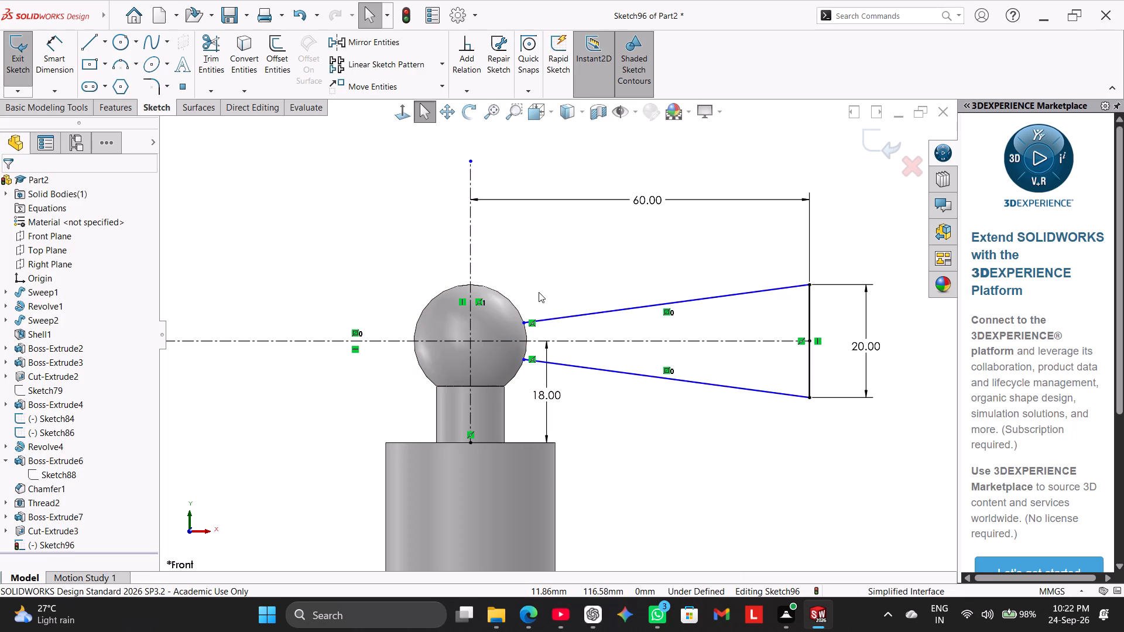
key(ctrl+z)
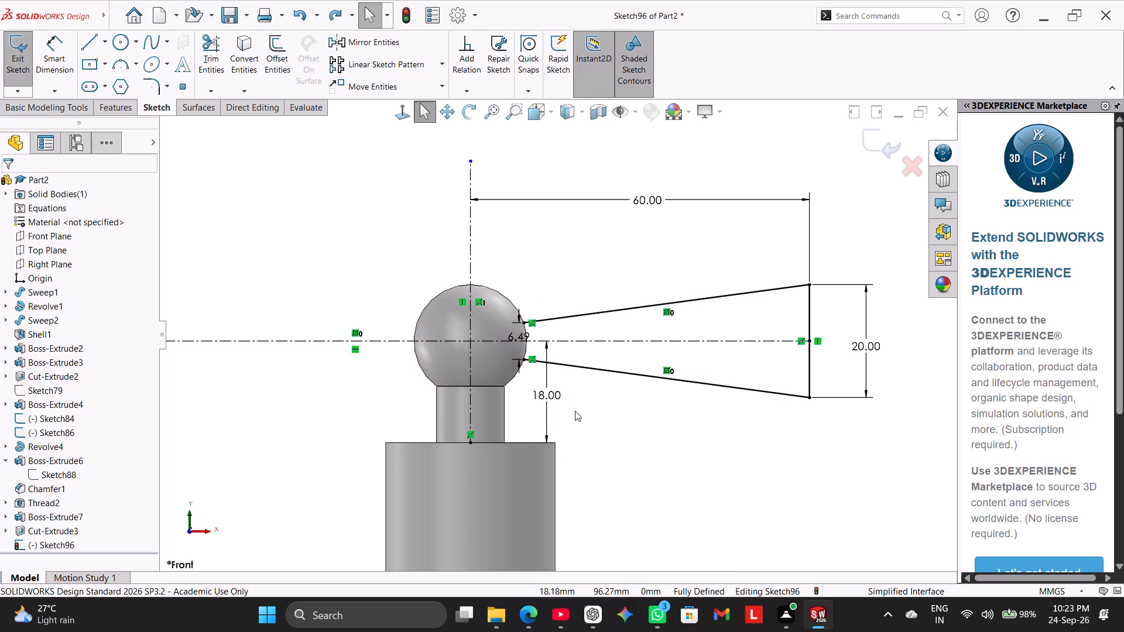
Set the dimension on the handle's narrow end beside the ball knob to 8 mm.
click(575, 411)
scroll(572, 389, down, 6)
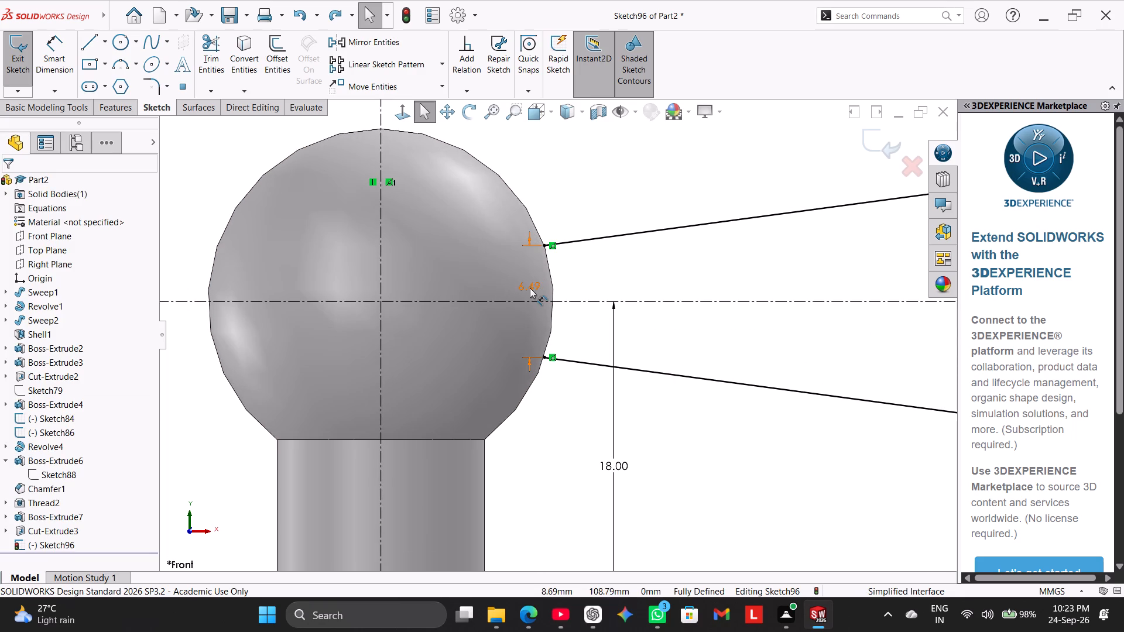
double_click(530, 288)
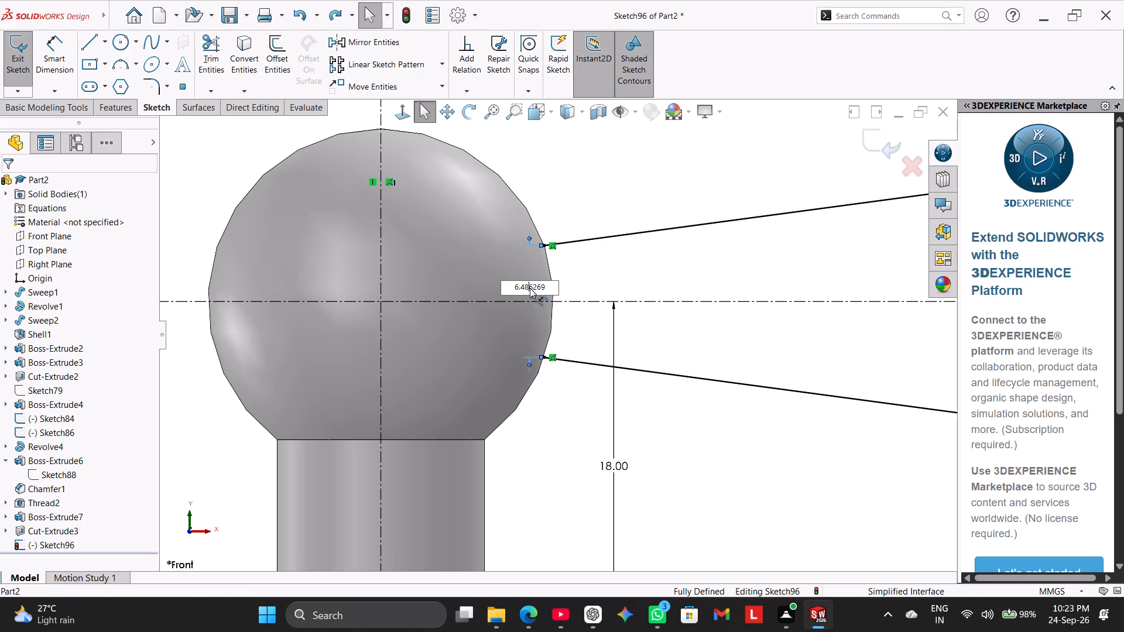
key(ctrl+s)
key(ctrl+a)
key(8)
key(Return)
click(595, 169)
scroll(644, 200, up, 2)
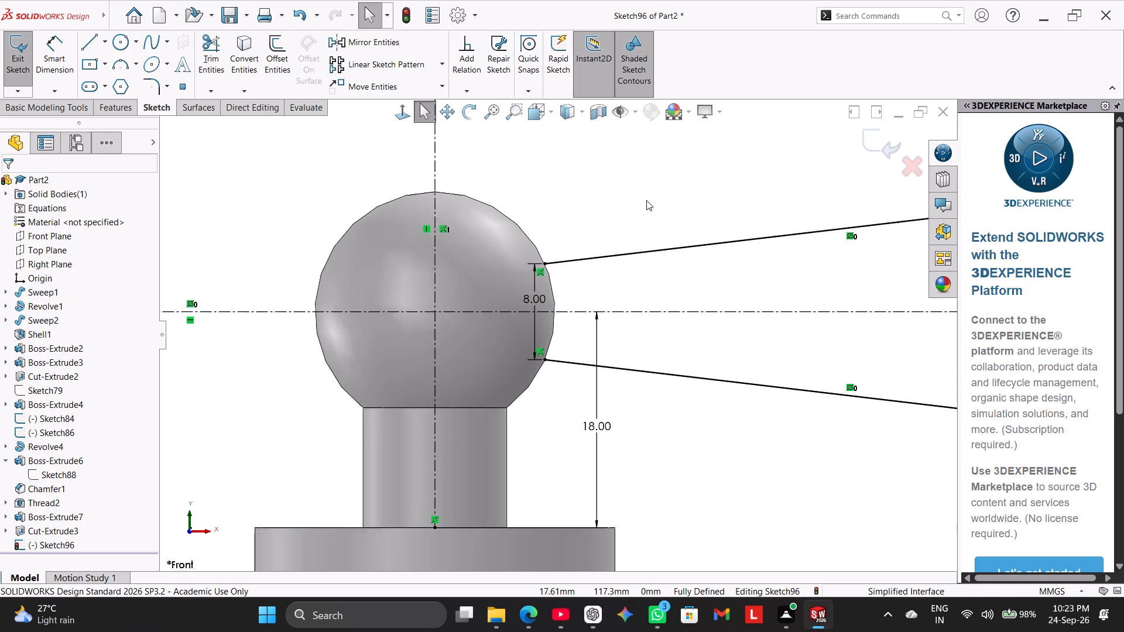
scroll(646, 200, up, 7)
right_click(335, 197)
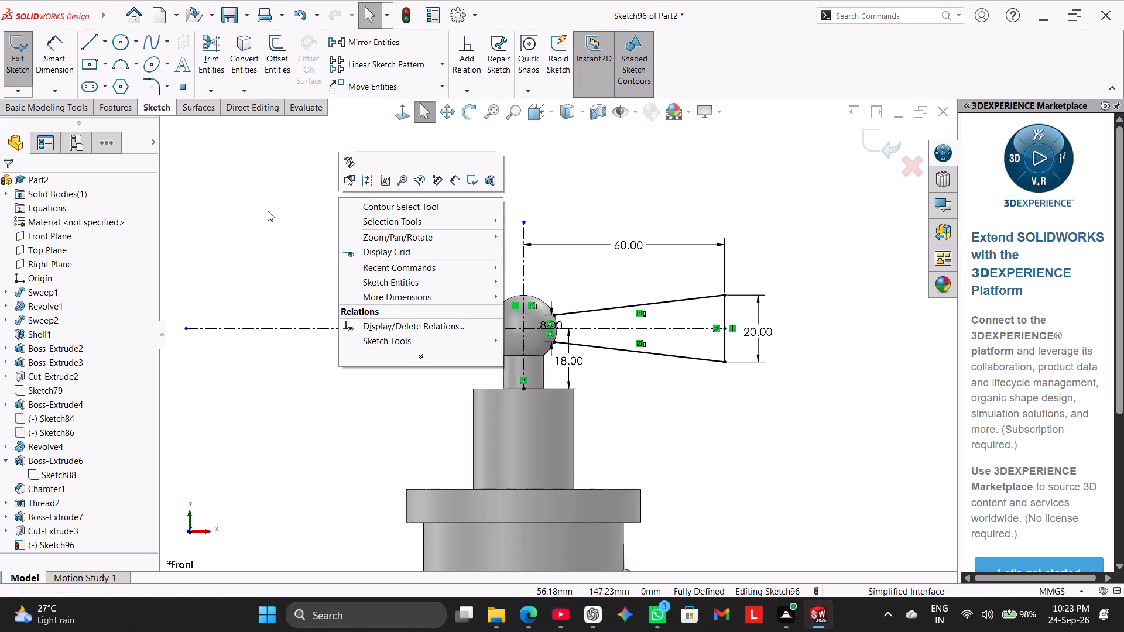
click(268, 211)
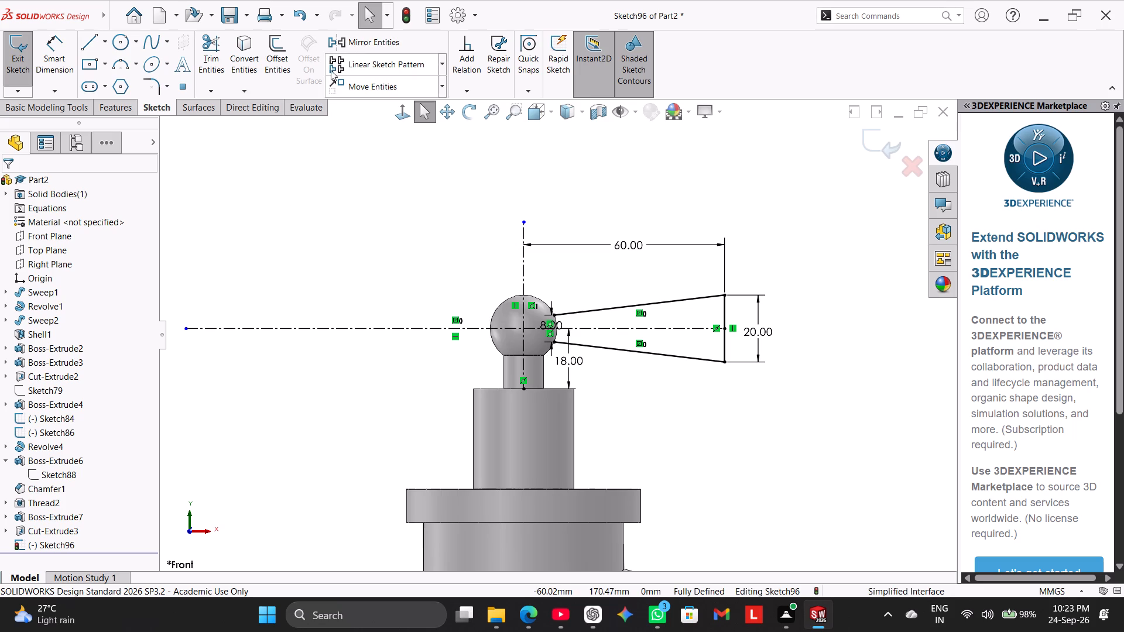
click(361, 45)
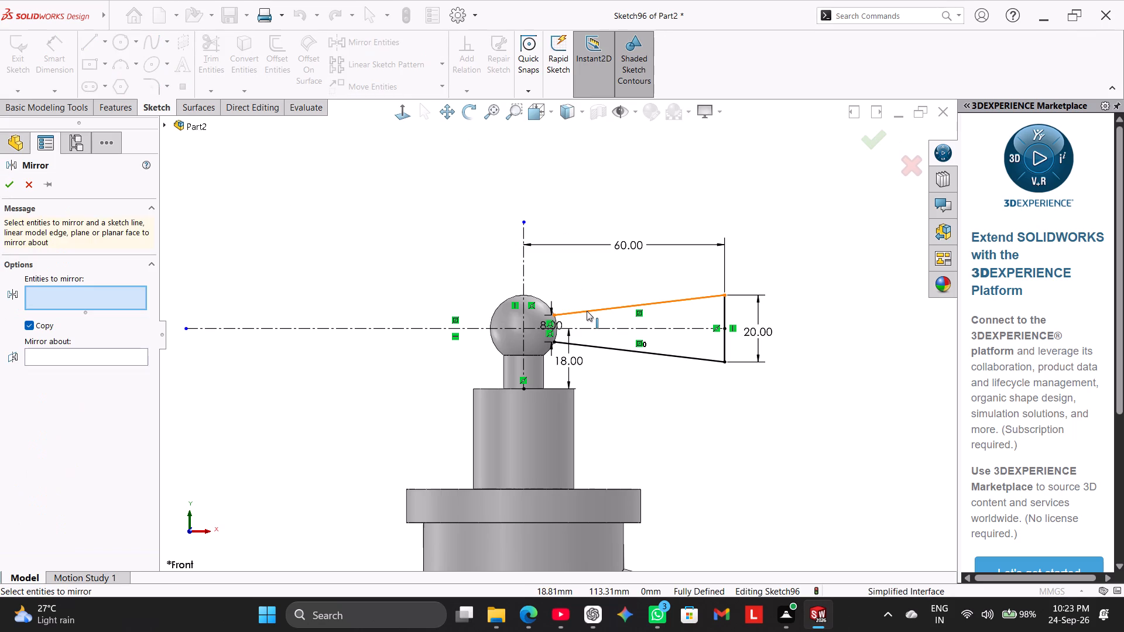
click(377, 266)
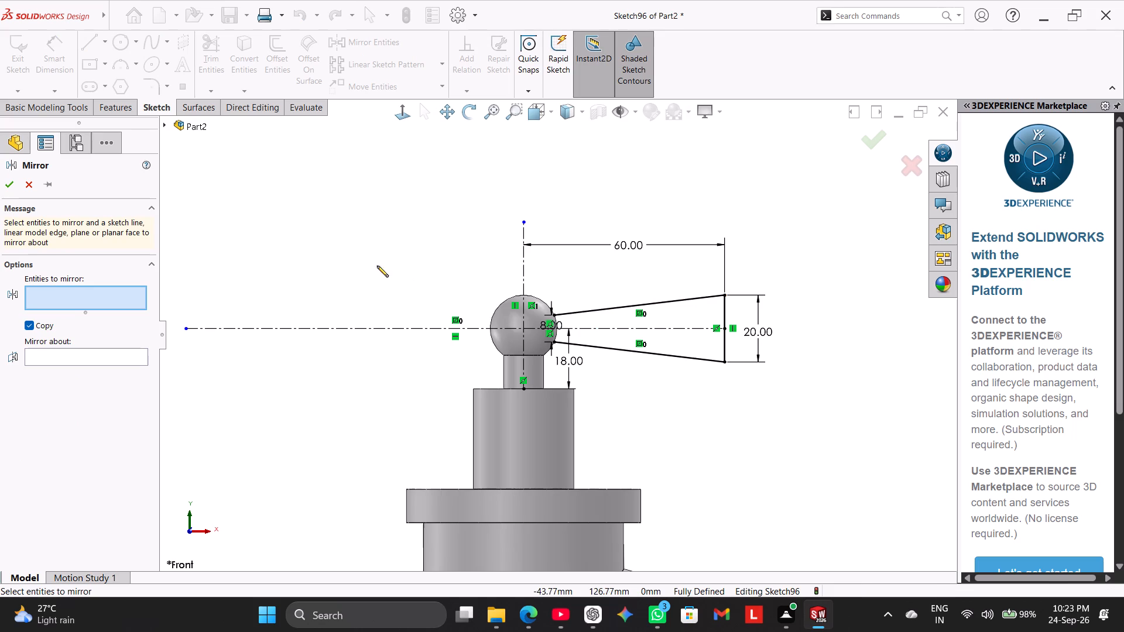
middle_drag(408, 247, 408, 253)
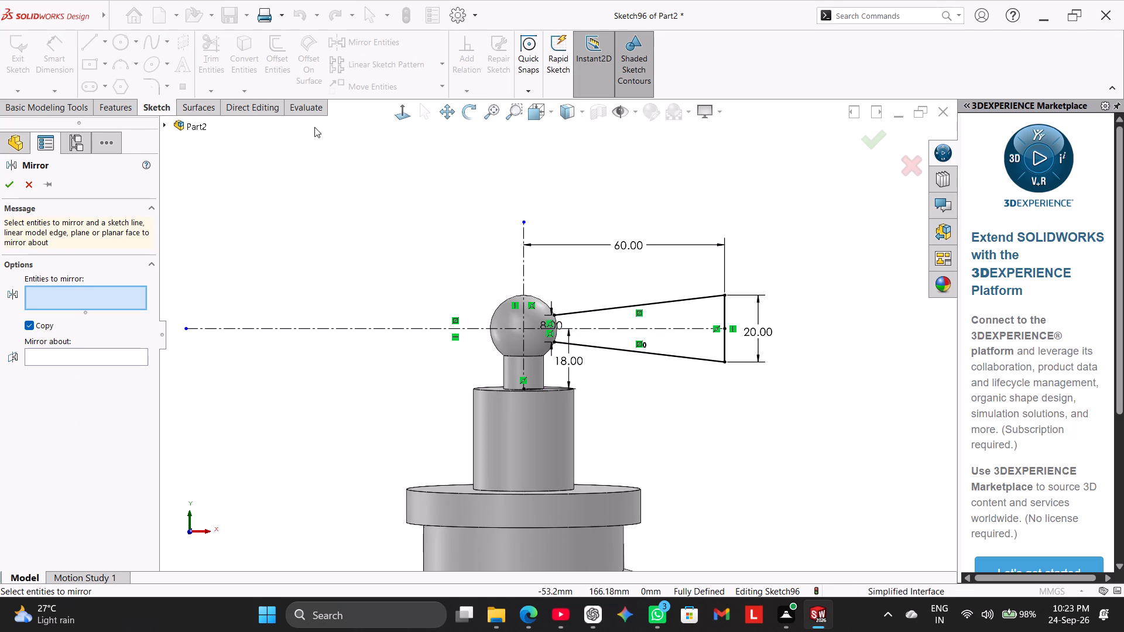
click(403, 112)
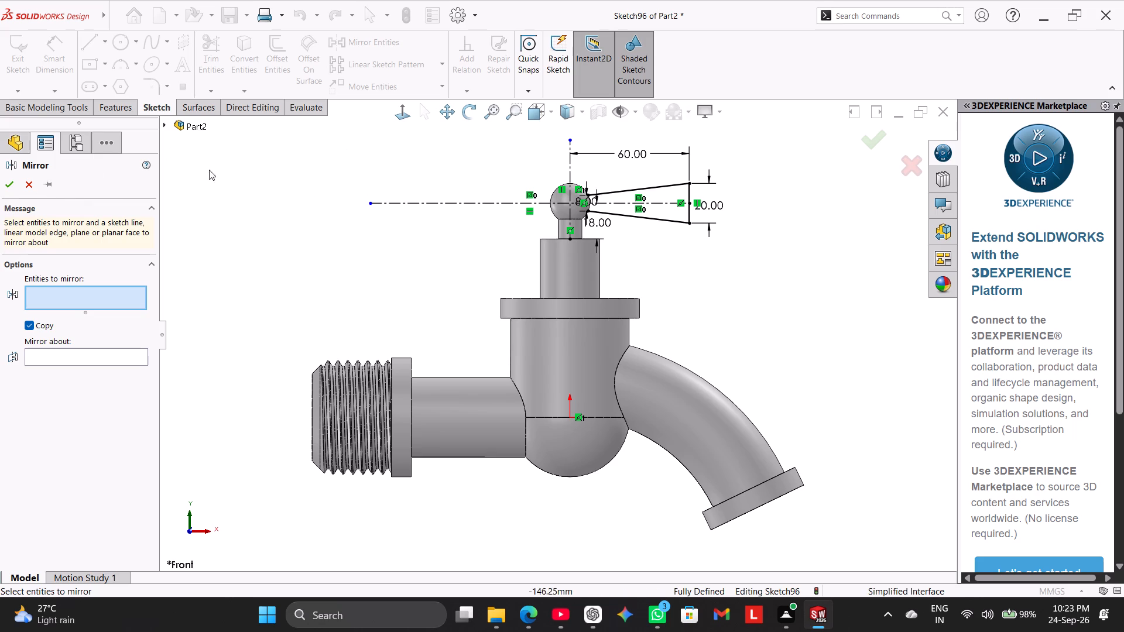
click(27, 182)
Trim away the handle's lower slanted line and the part of the wide-end line below the centerline, accepting removal of the midpoint relation.
scroll(564, 170, down, 2)
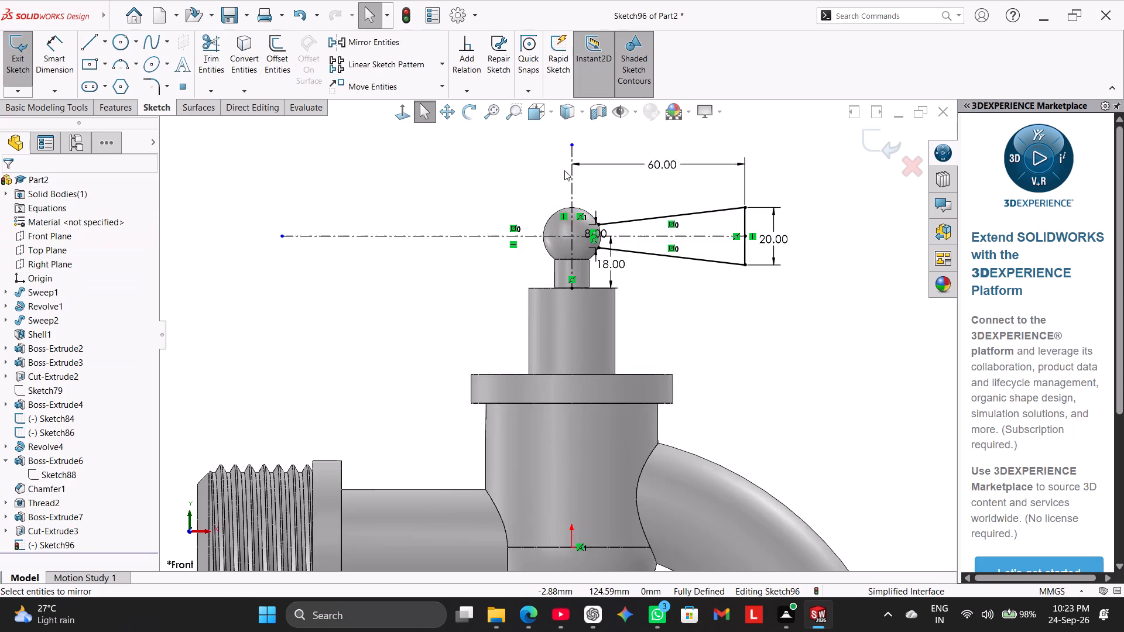
scroll(564, 170, down, 1)
click(403, 116)
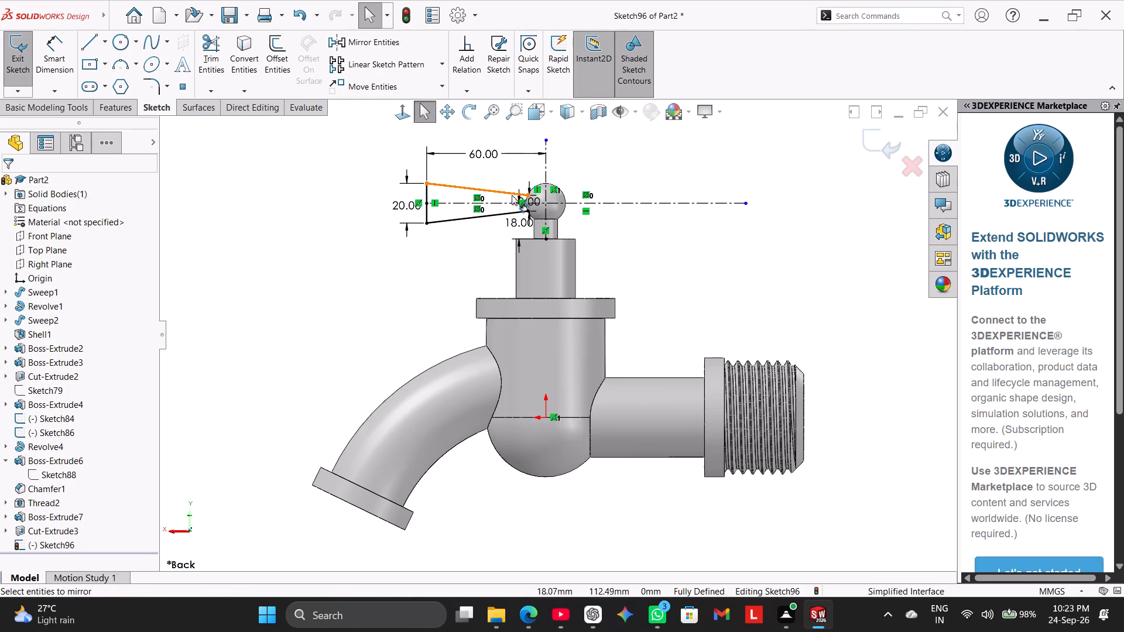
click(400, 111)
scroll(642, 188, down, 4)
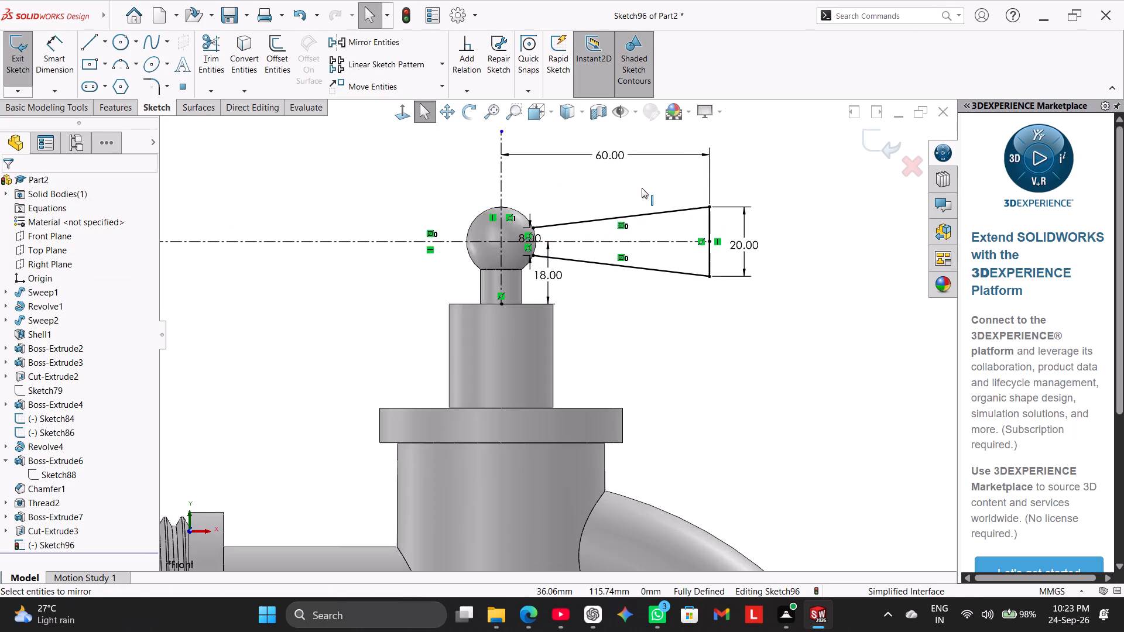
scroll(642, 188, down, 2)
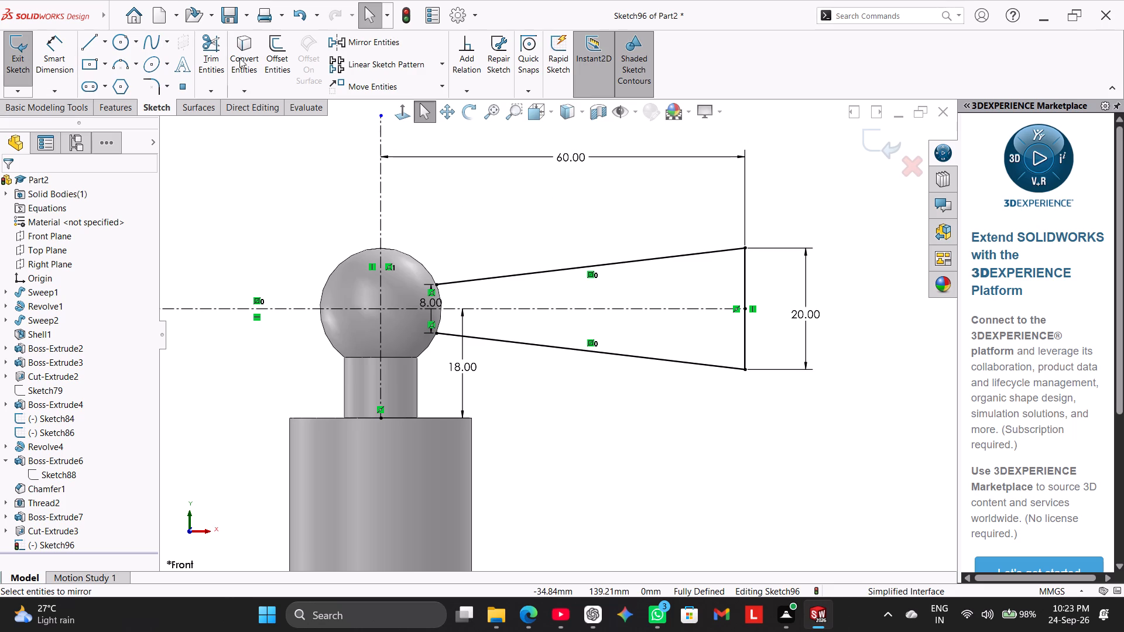
click(213, 56)
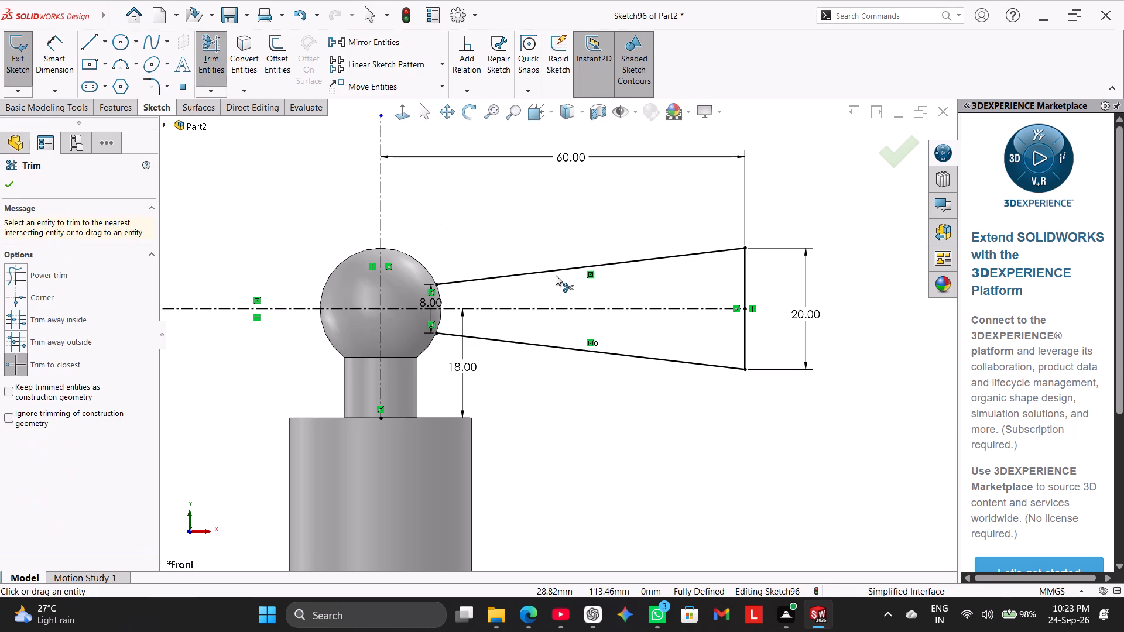
click(699, 362)
click(742, 330)
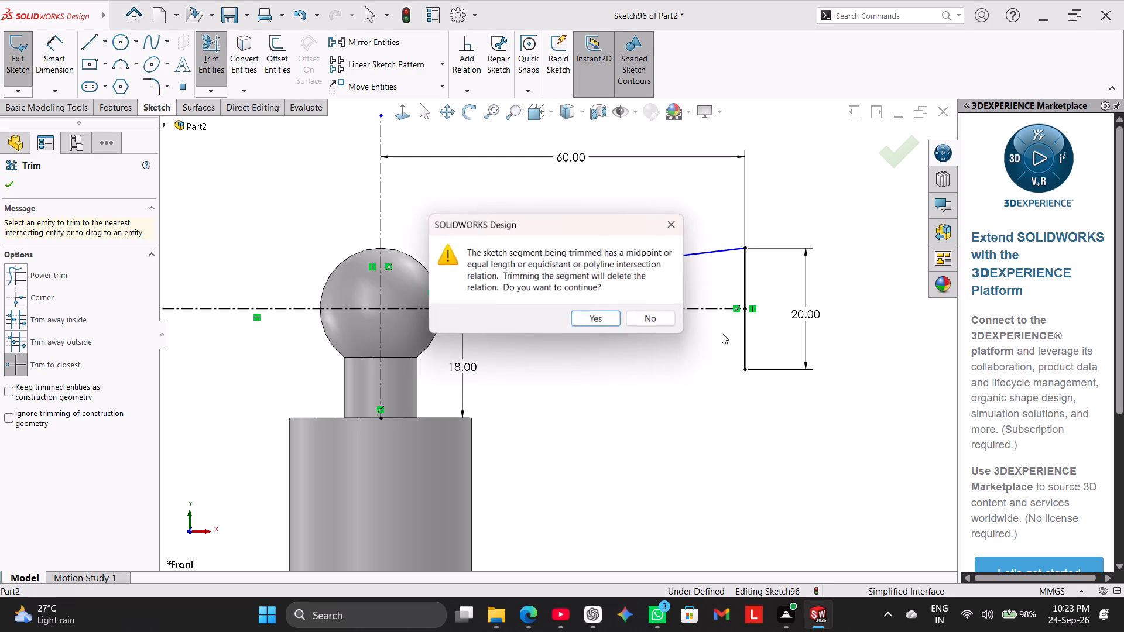
click(599, 317)
click(594, 315)
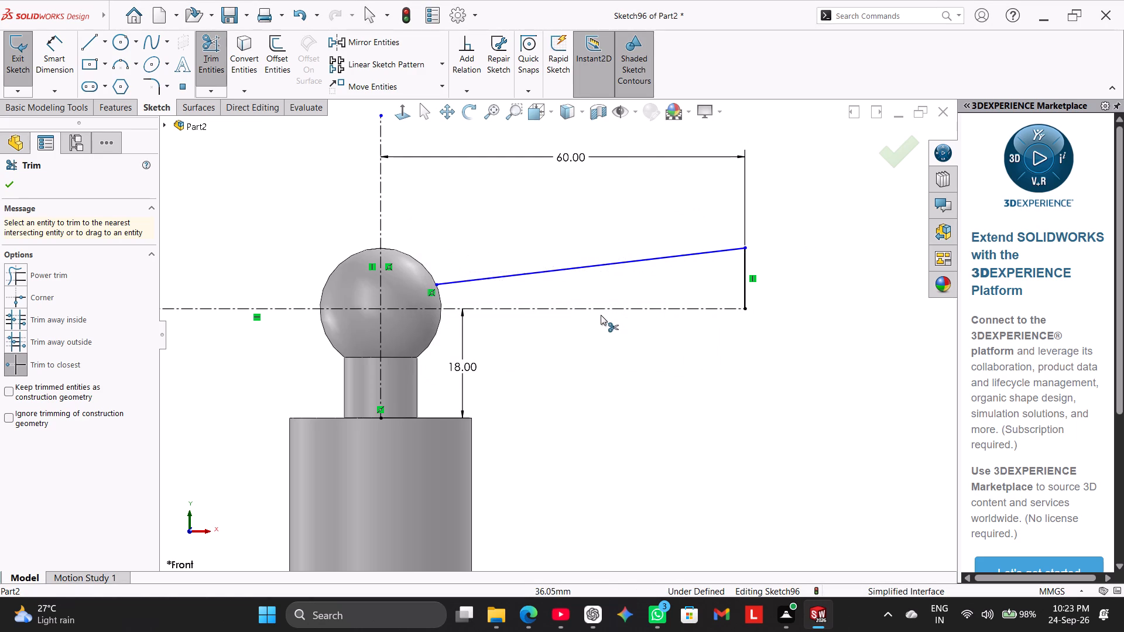
Dimension the remaining upper half of the handle's wide-end line as 10 mm.
click(62, 43)
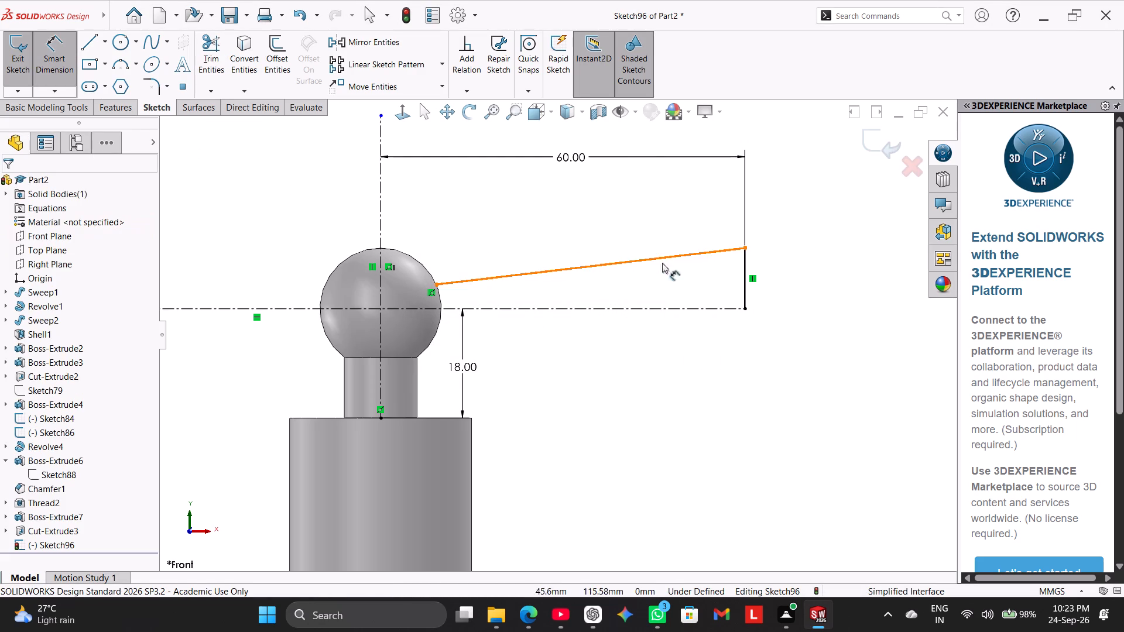
click(743, 281)
click(805, 281)
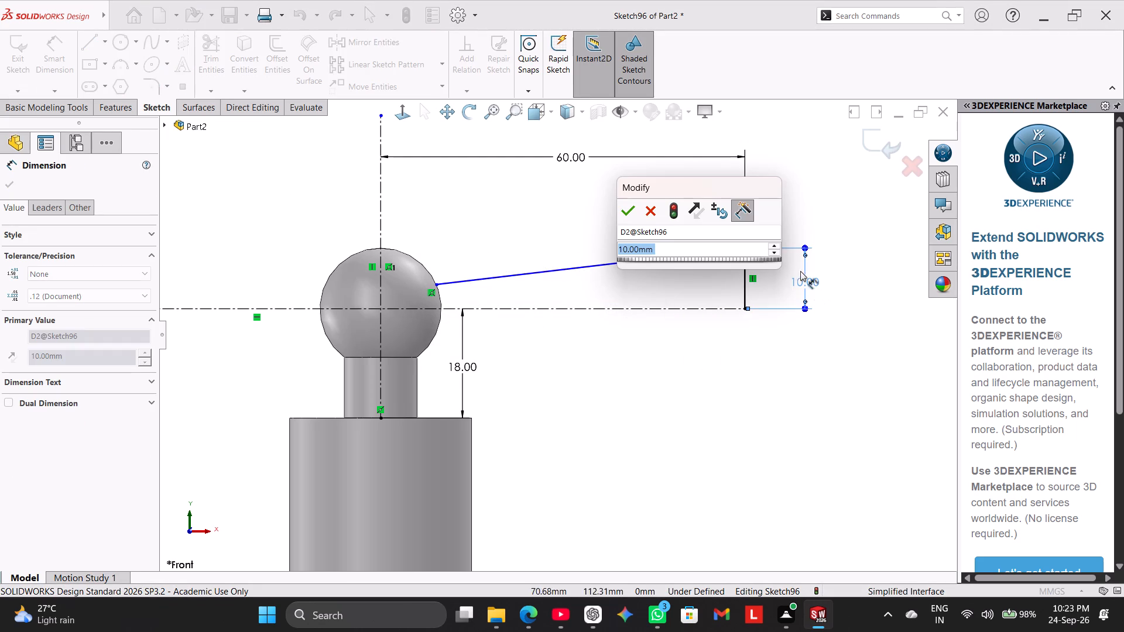
click(623, 211)
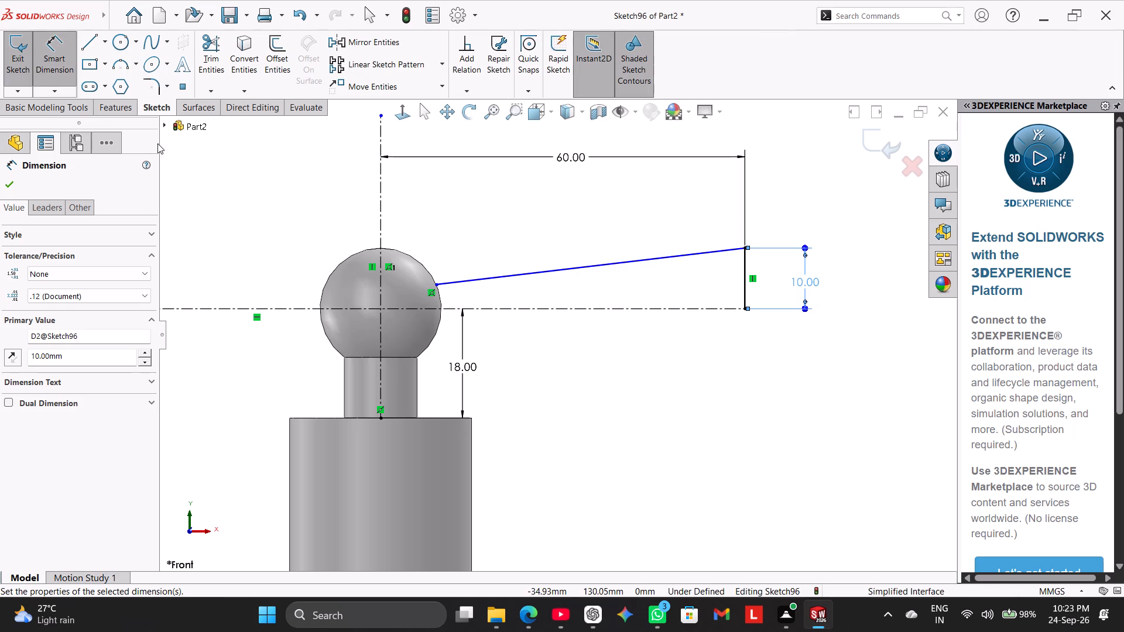
Dimension the slanted line's narrow-end point 4 mm above the horizontal centerline and leave the dimension tool.
click(436, 284)
click(441, 307)
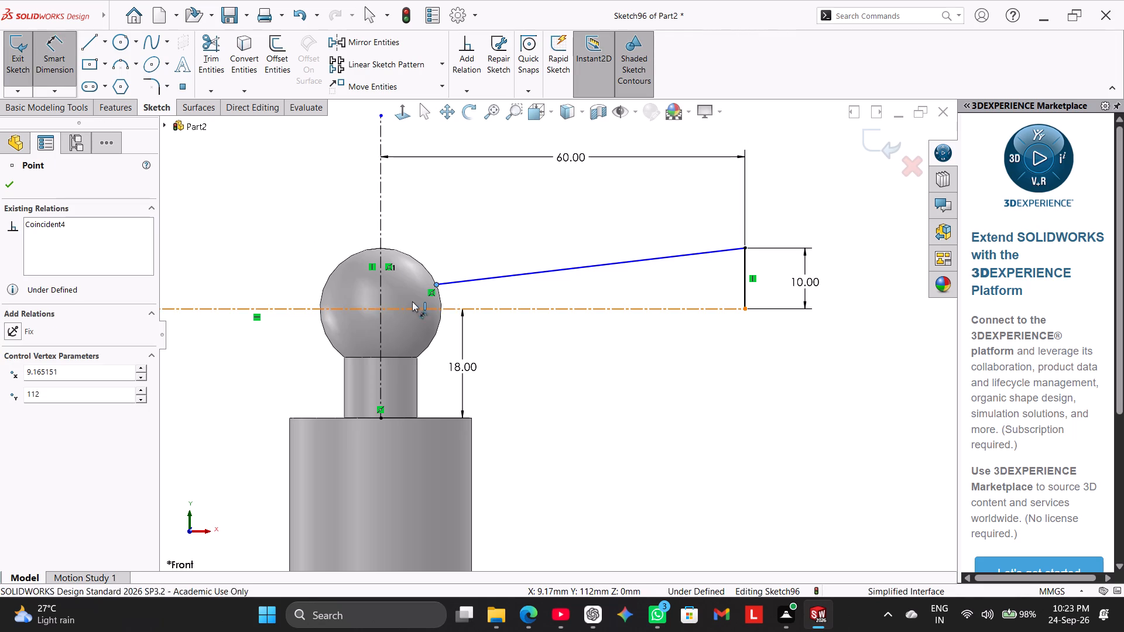
click(534, 290)
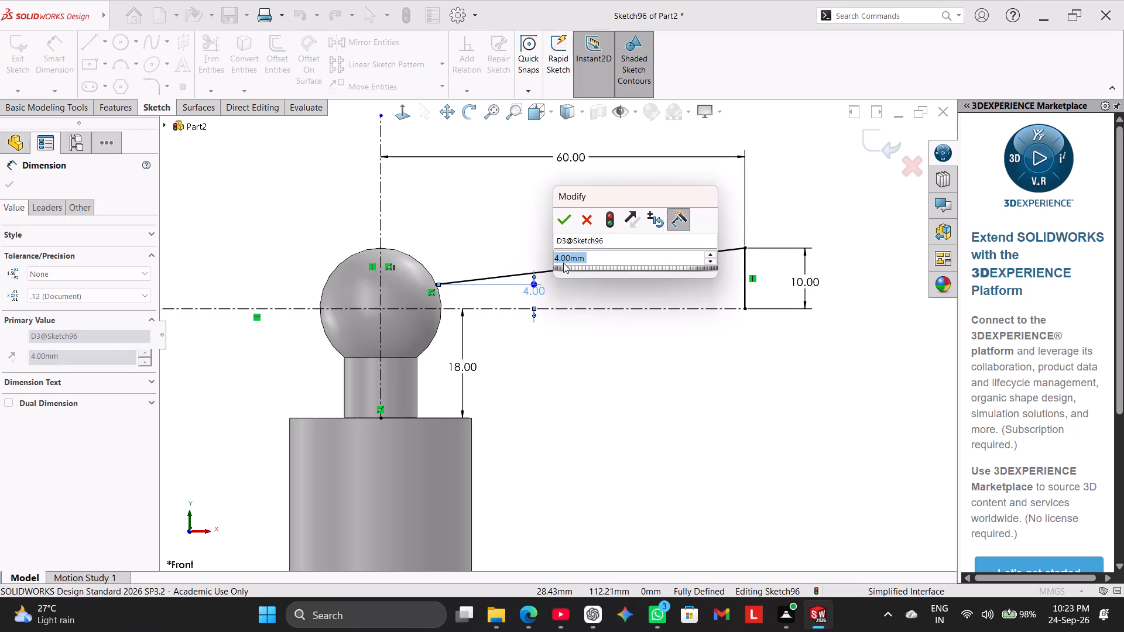
click(566, 224)
click(468, 221)
right_click(468, 221)
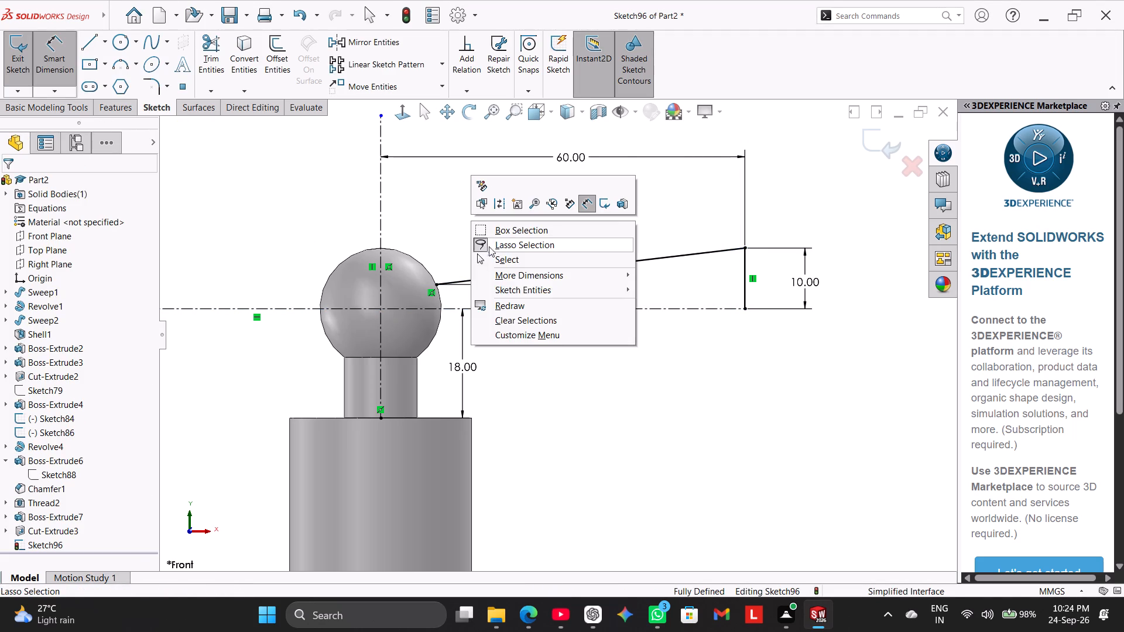
click(491, 255)
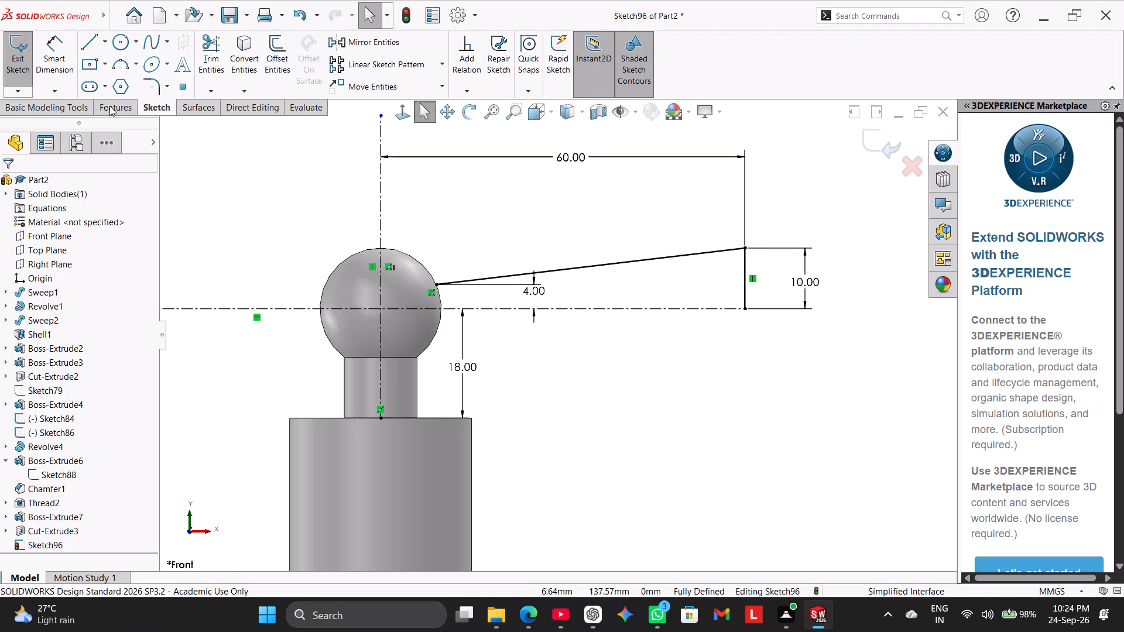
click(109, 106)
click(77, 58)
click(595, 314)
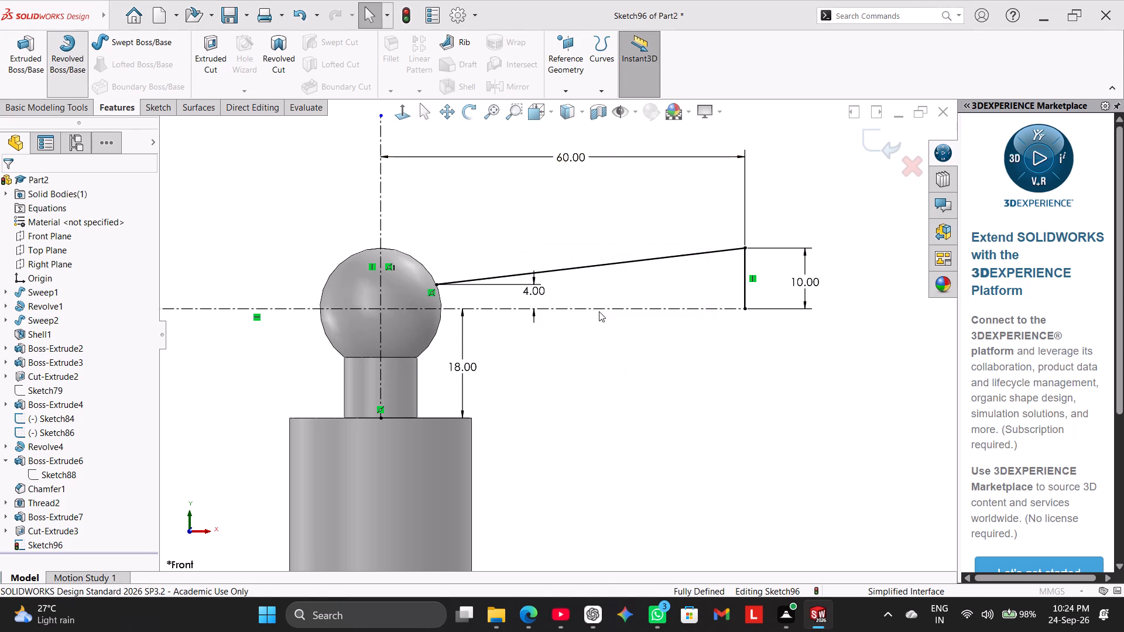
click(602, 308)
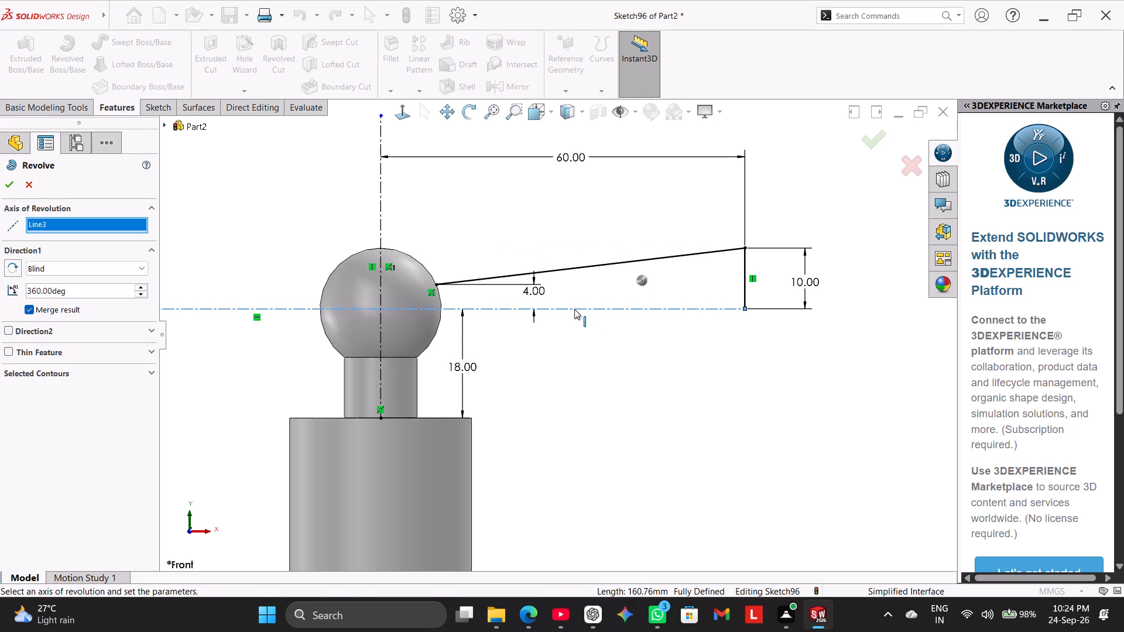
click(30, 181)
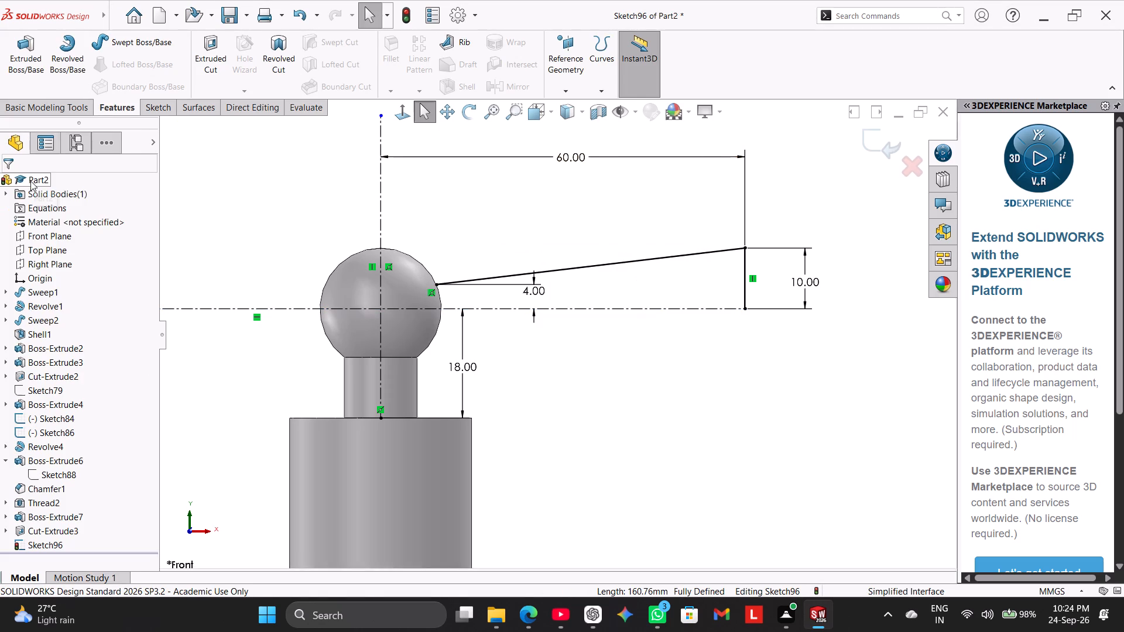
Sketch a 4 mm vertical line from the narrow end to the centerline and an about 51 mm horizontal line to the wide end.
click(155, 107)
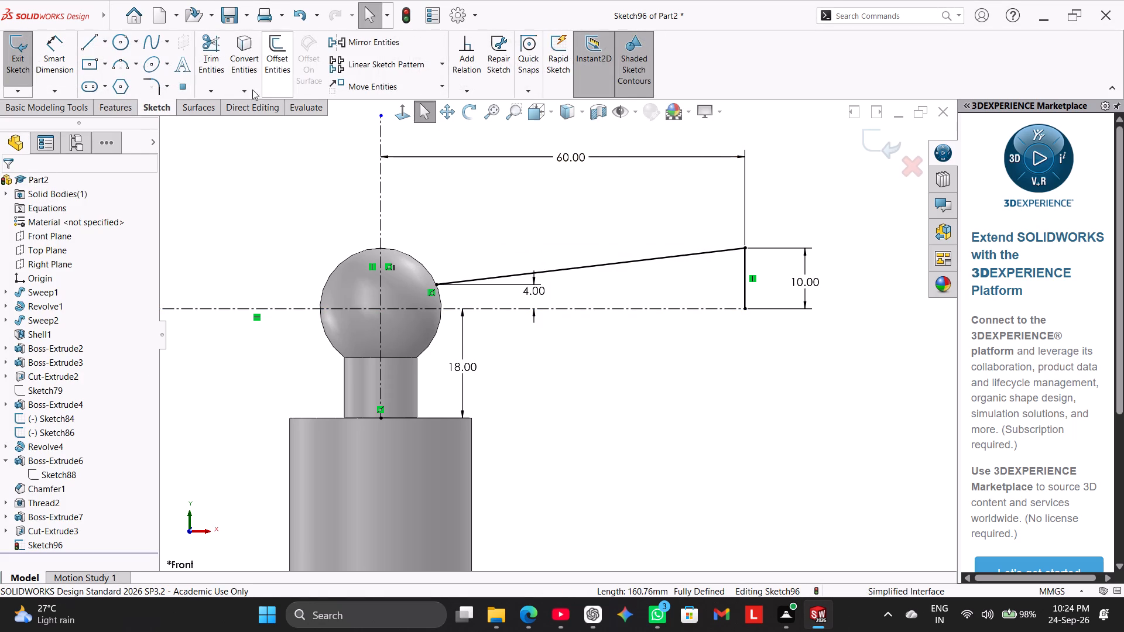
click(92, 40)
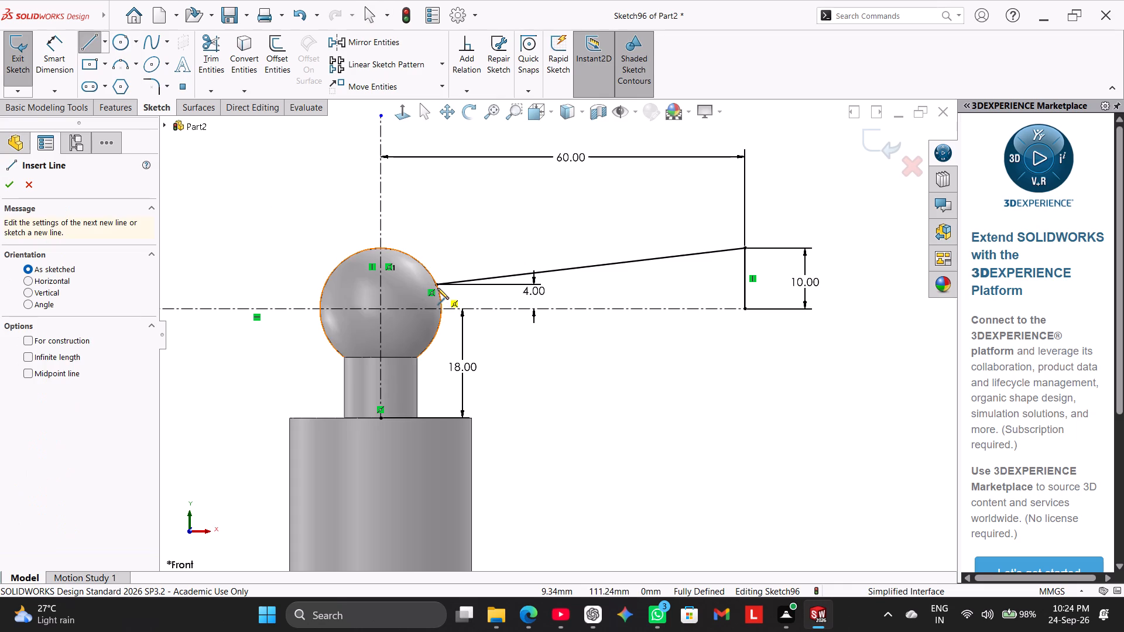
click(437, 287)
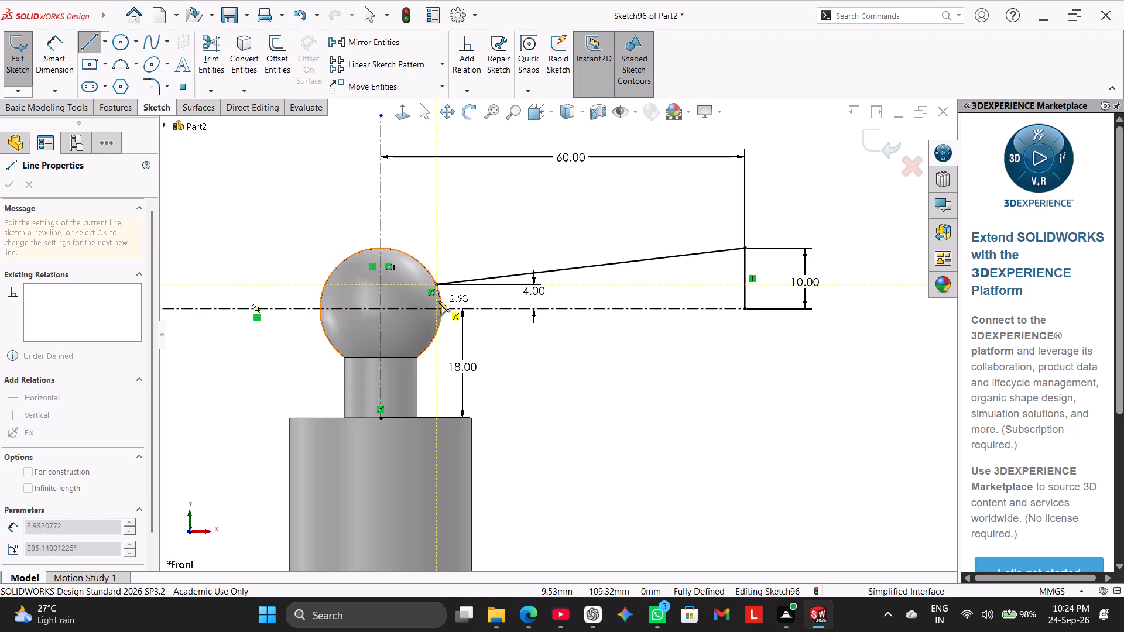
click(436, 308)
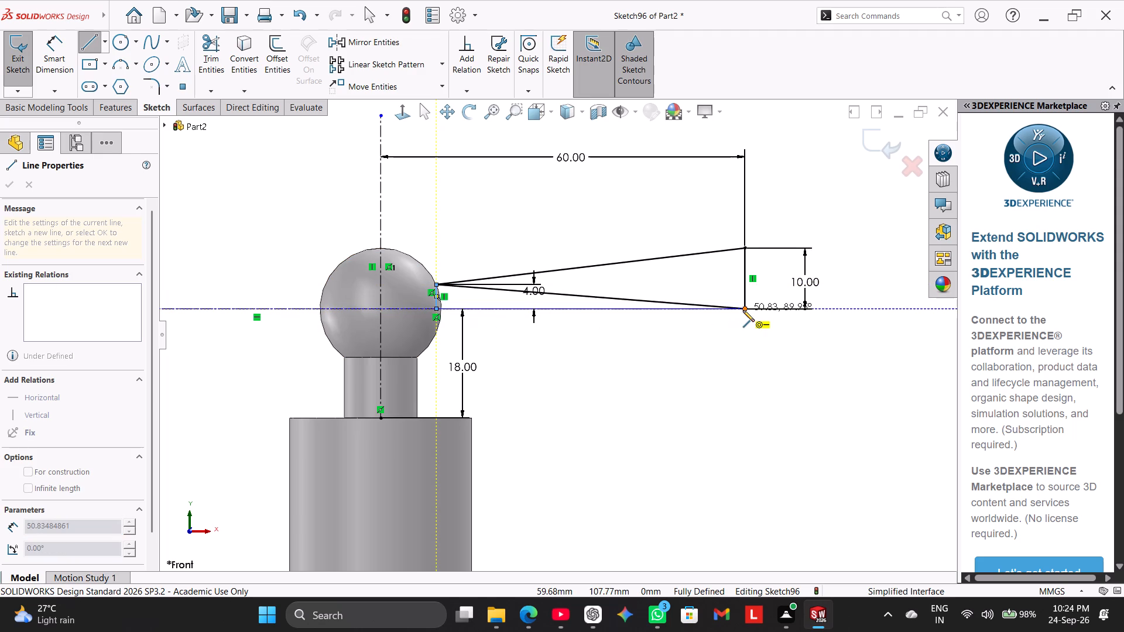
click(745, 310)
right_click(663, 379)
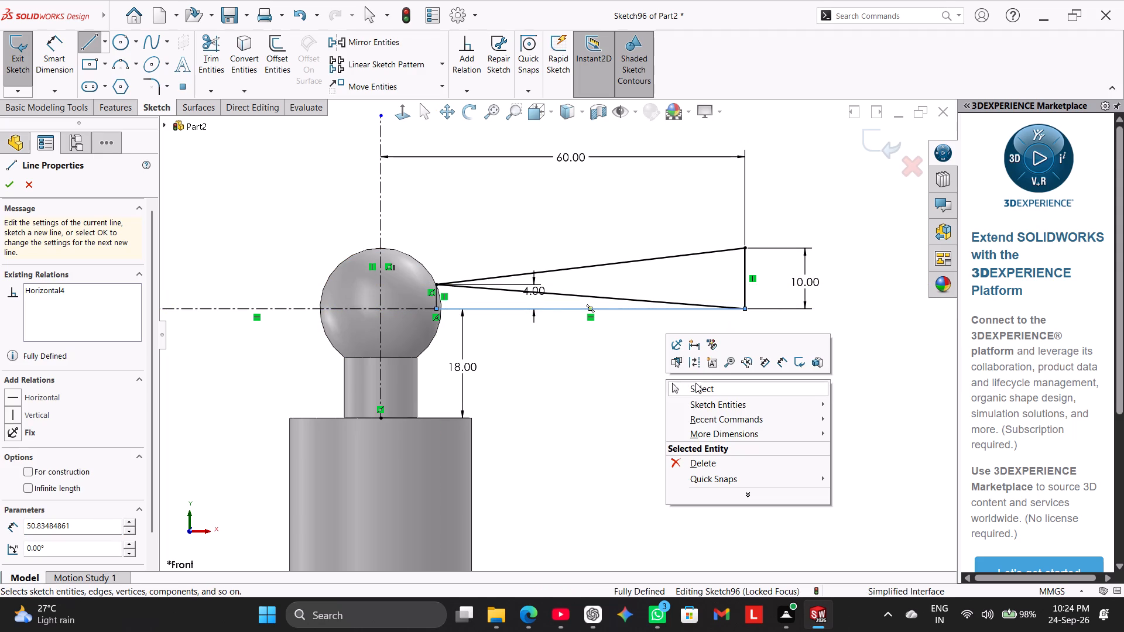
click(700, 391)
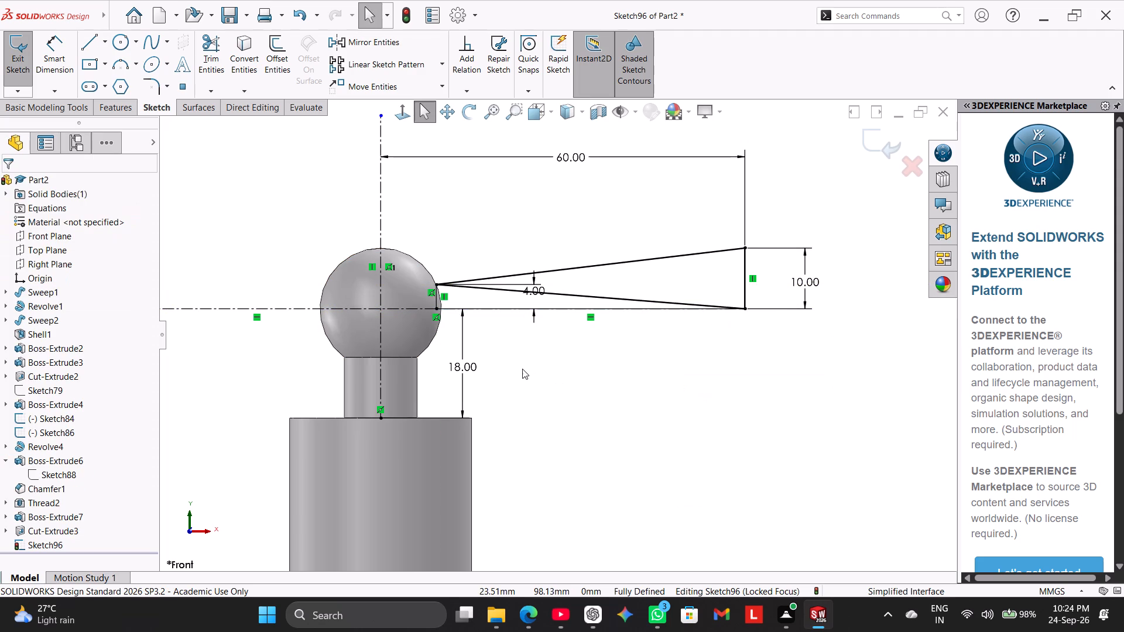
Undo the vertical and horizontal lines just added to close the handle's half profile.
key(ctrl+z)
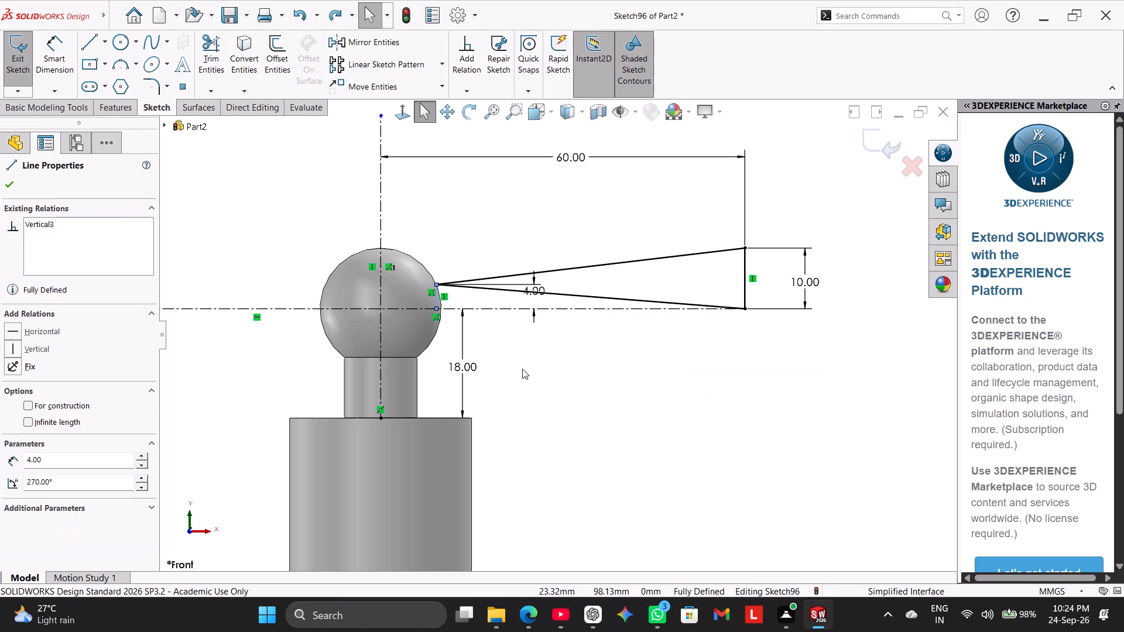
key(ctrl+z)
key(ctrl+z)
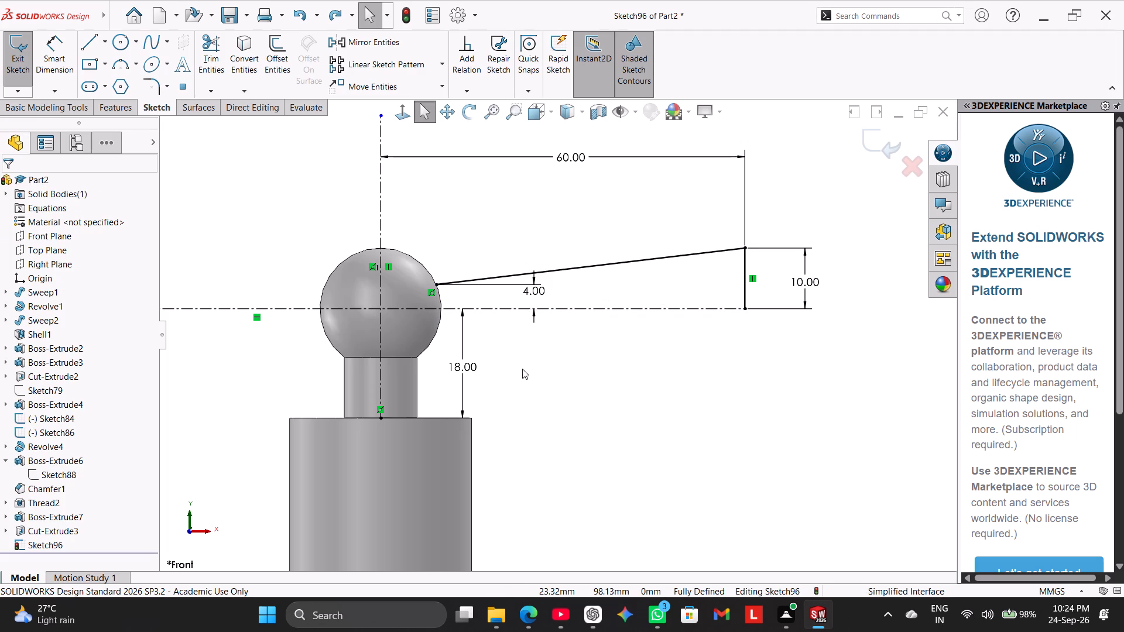
Close the handle's half profile with an about 51 mm horizontal line along the centerline and a 4 mm vertical line at the narrow end.
click(95, 41)
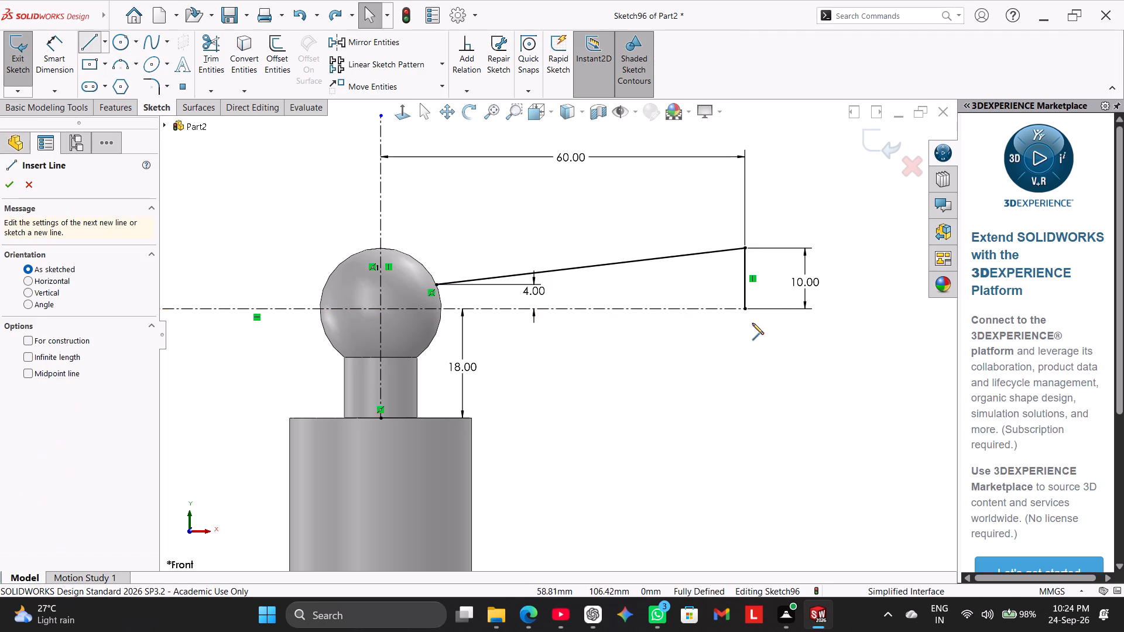
click(743, 309)
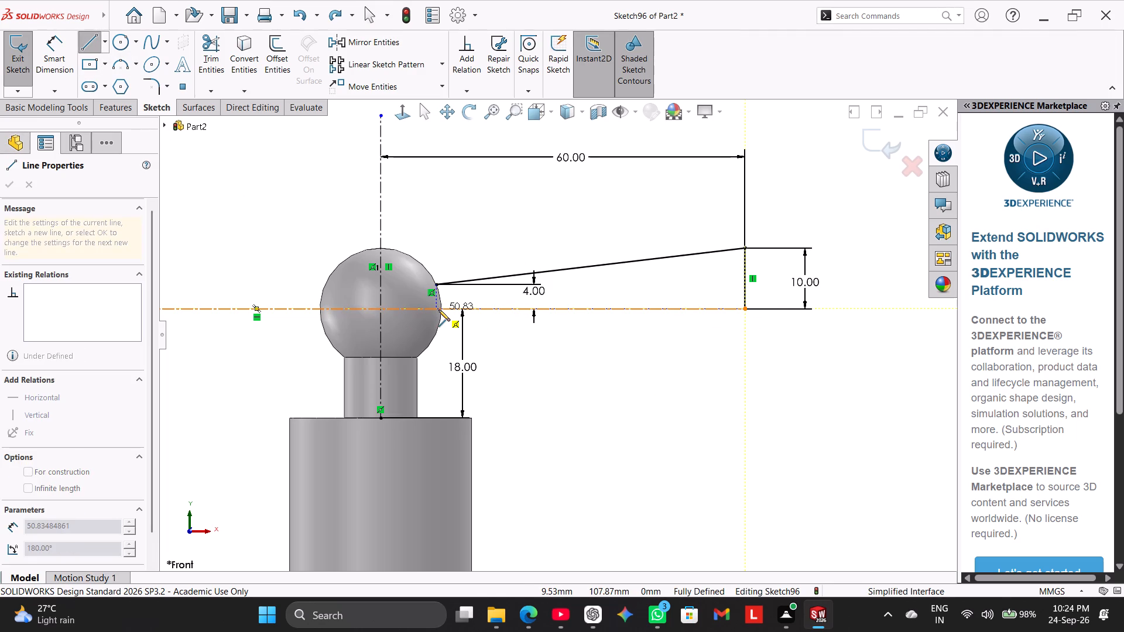
click(436, 308)
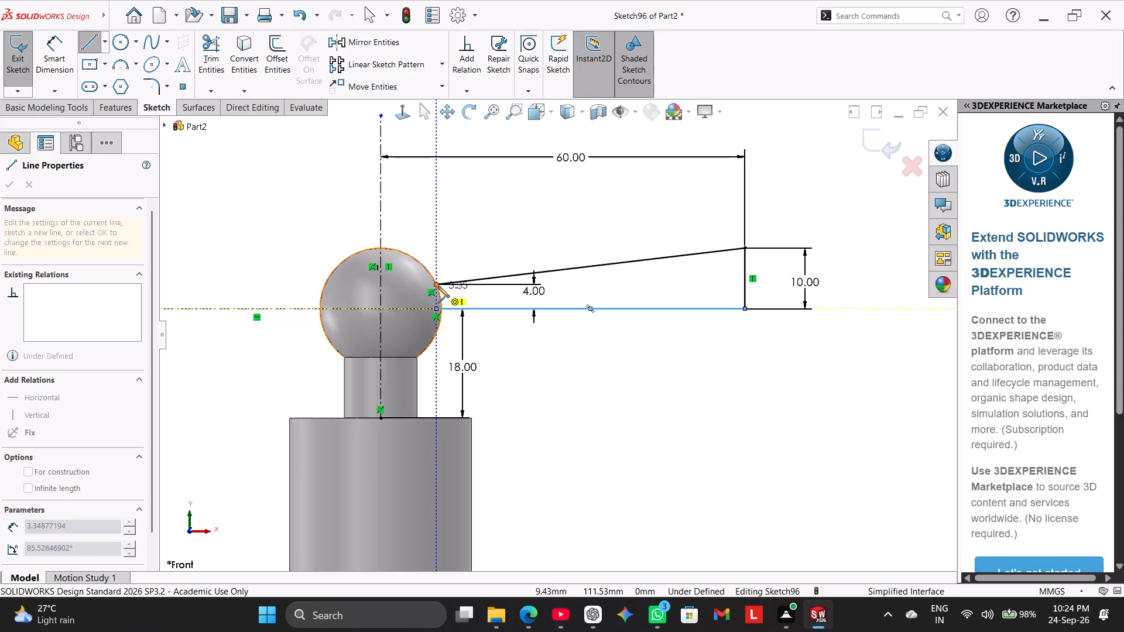
click(438, 284)
right_click(478, 225)
right_click(433, 223)
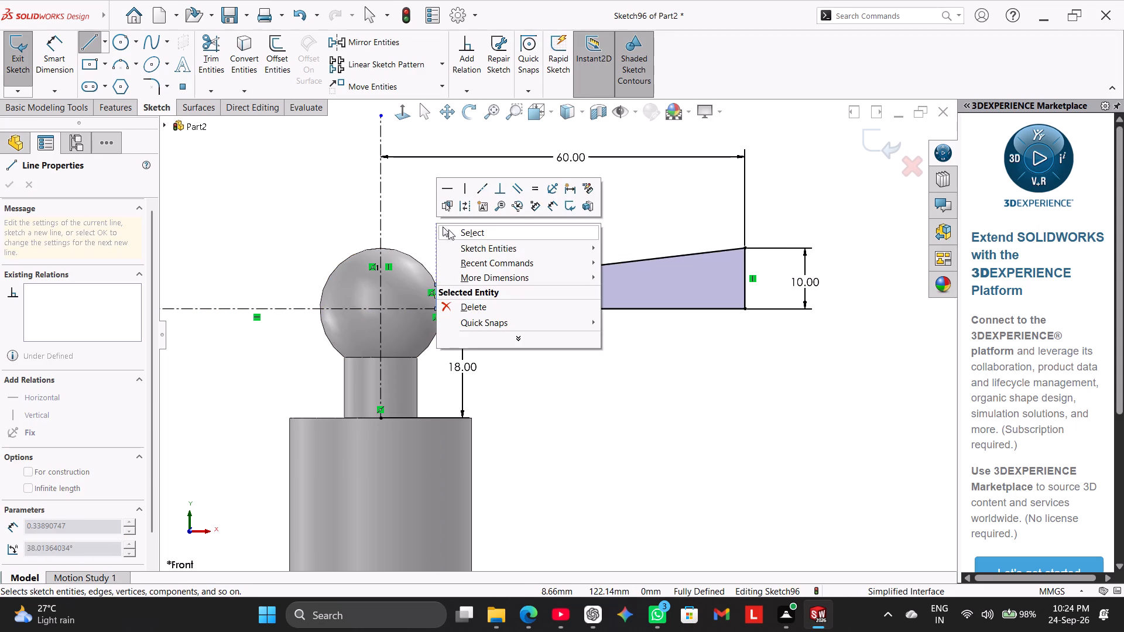
click(452, 230)
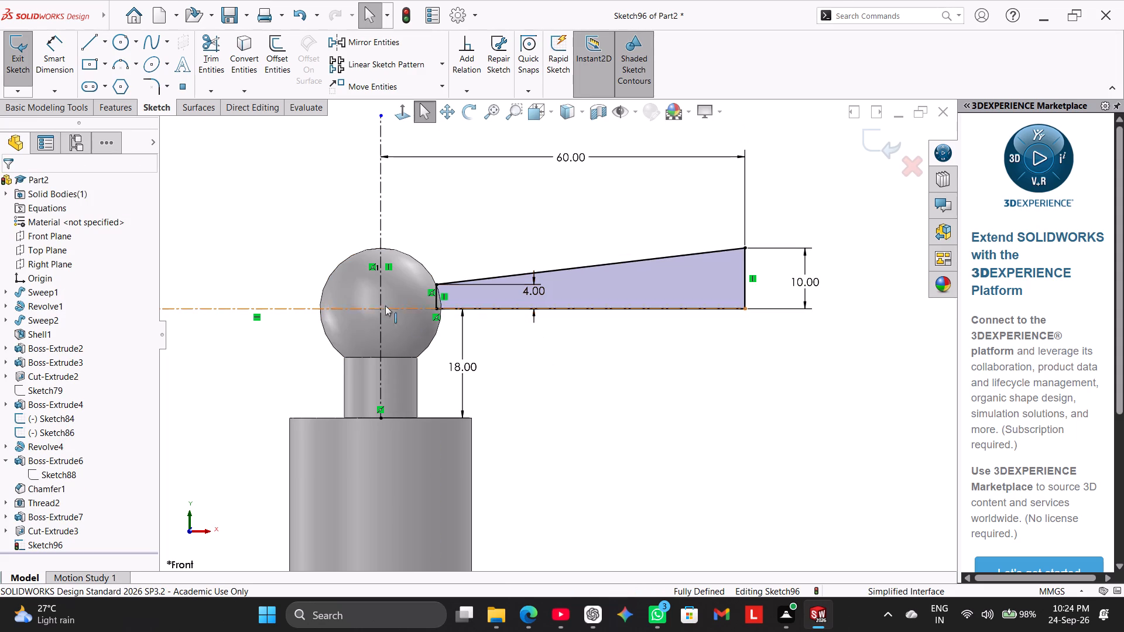
Revolve the closed half profile 360 degrees about its horizontal line, merging the tapered handle with the tap body.
click(119, 109)
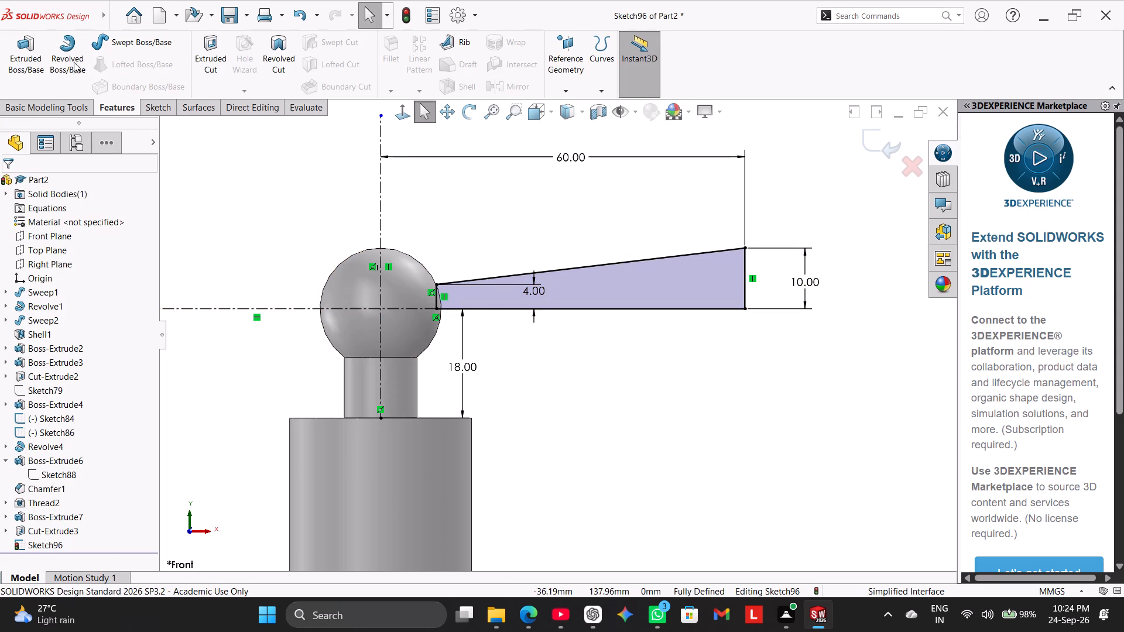
click(74, 62)
click(555, 309)
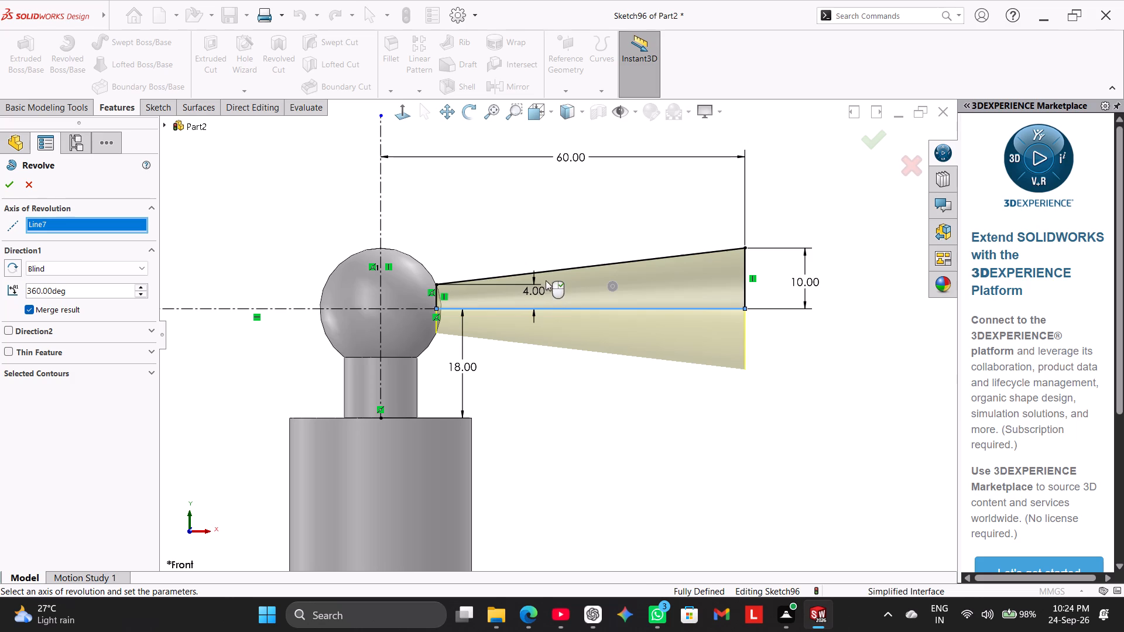
click(13, 183)
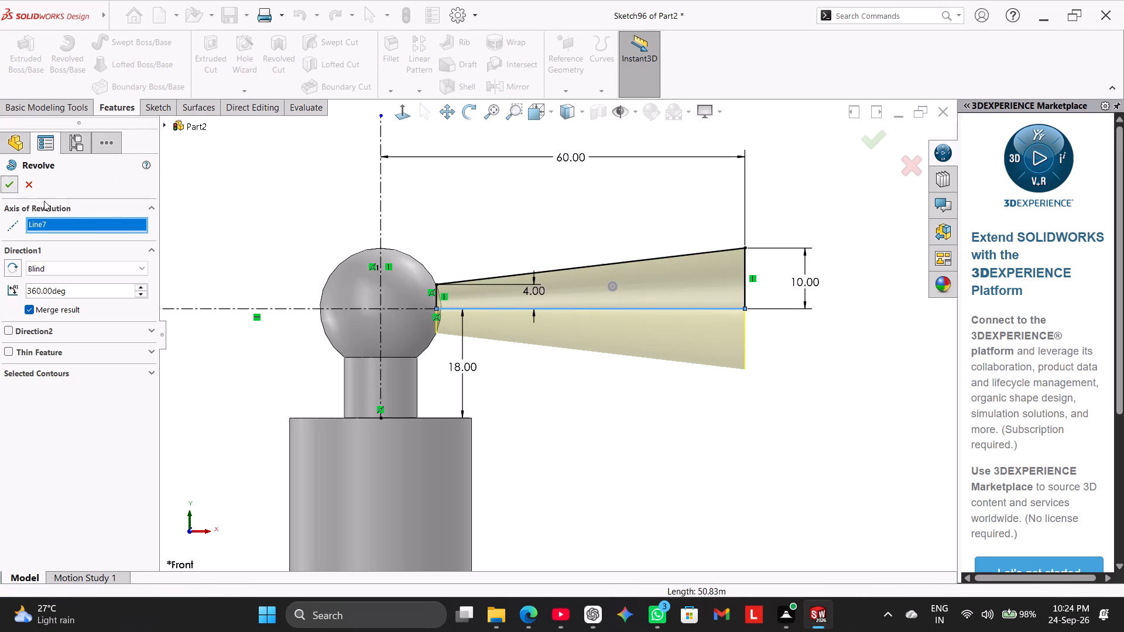
middle_drag(526, 216, 497, 335)
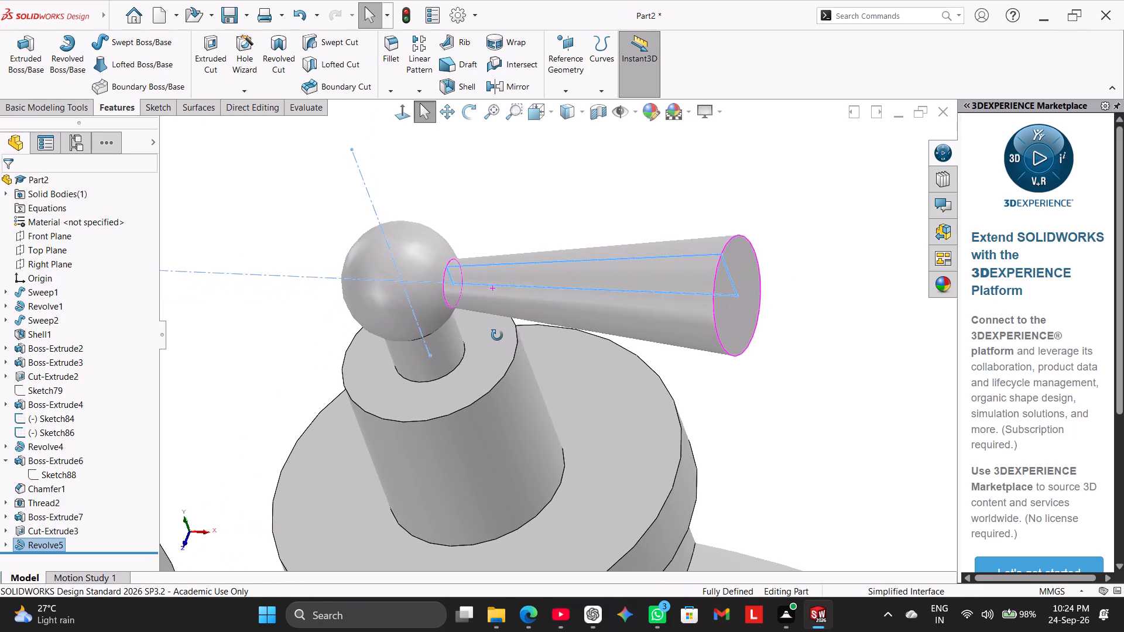
middle_drag(497, 335, 523, 267)
click(498, 201)
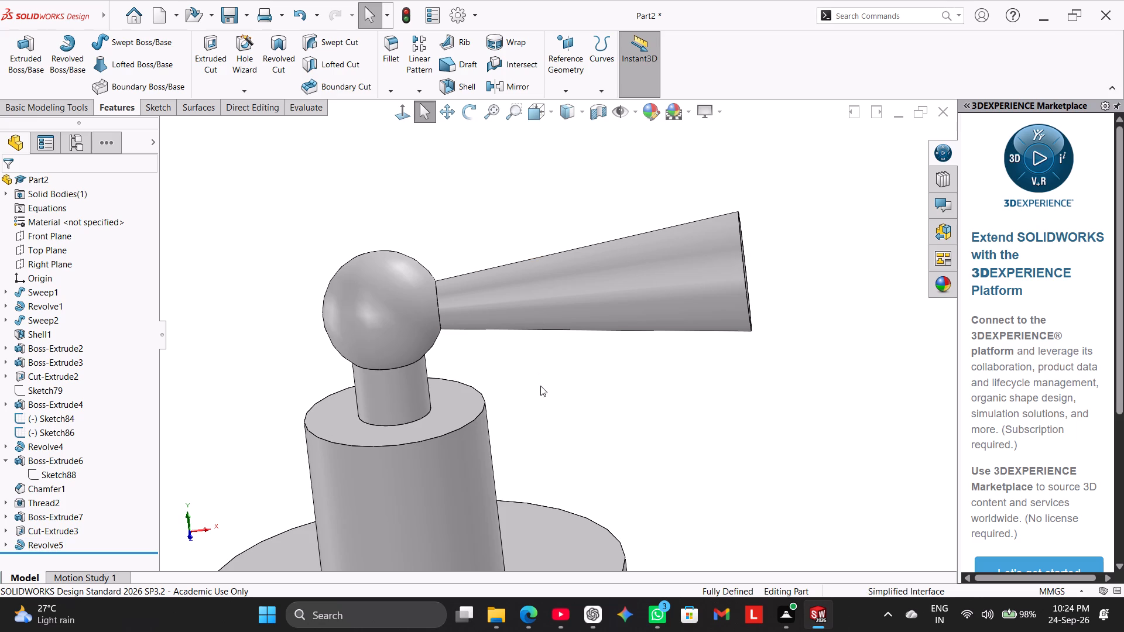
Fillet the outer circular edge of the handle's wide end with a 2.5 mm radius.
middle_drag(540, 386, 526, 360)
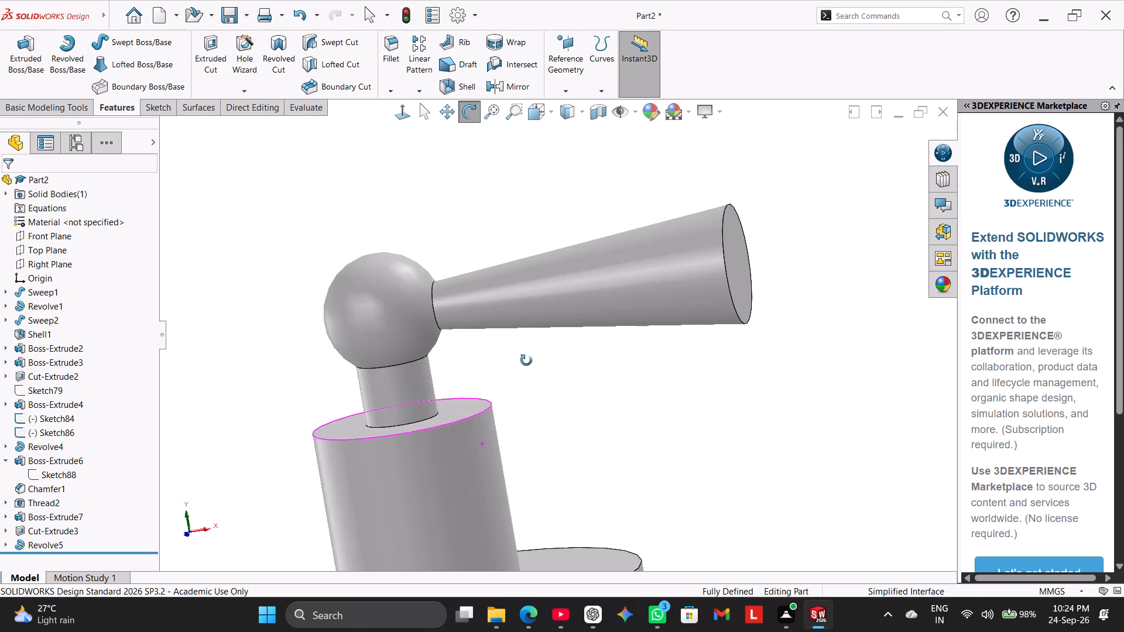
middle_drag(526, 360, 529, 366)
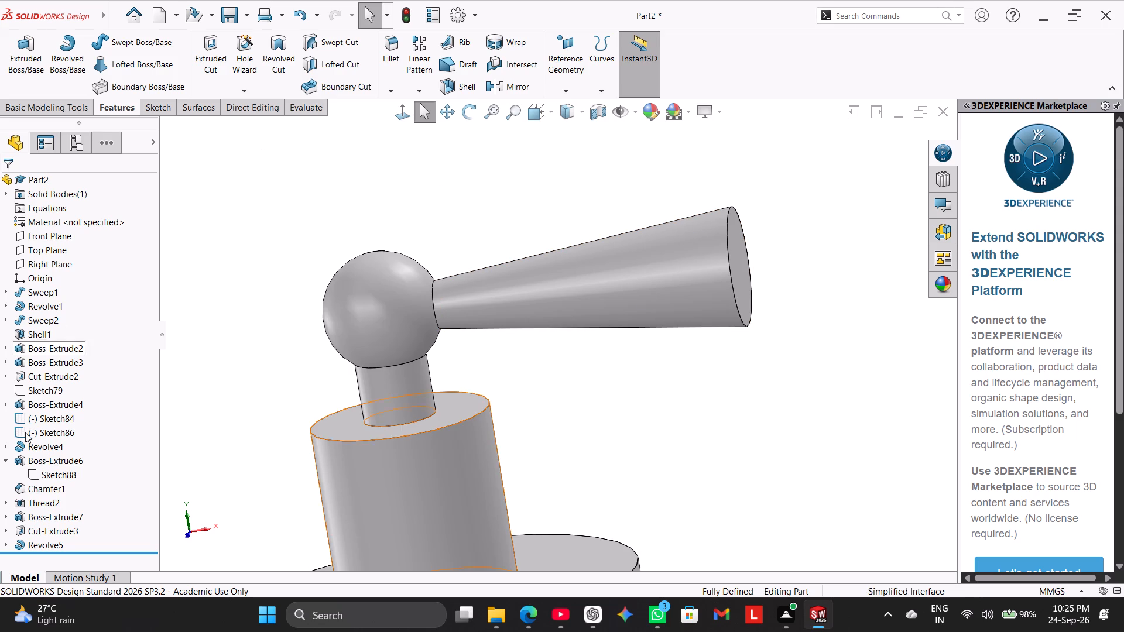
click(390, 47)
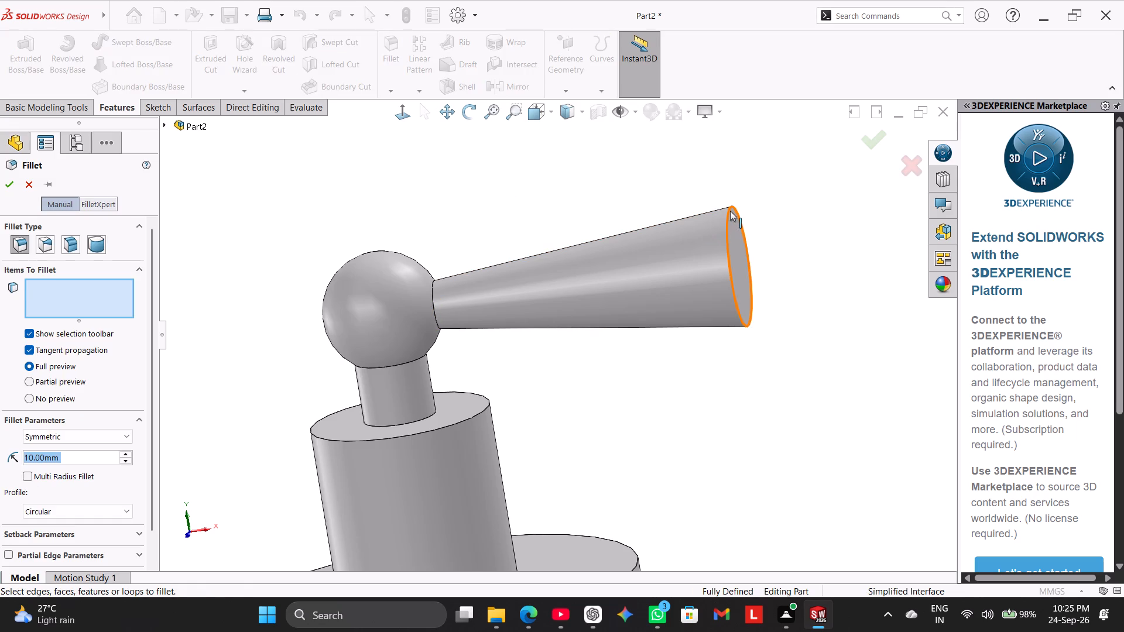
click(730, 211)
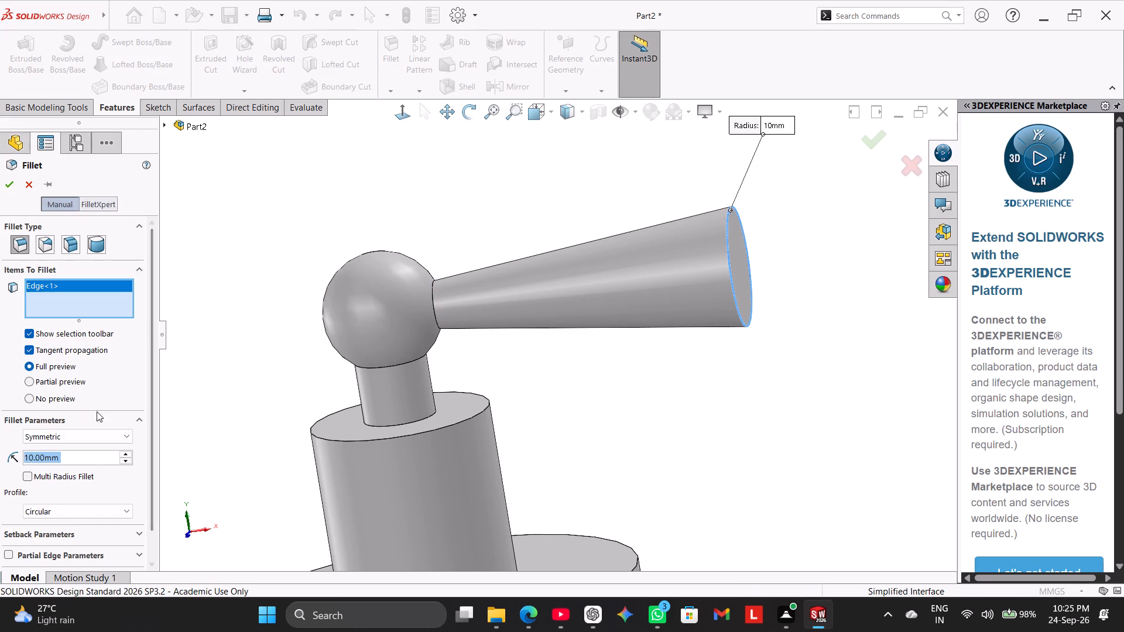
text(2.5)
key(Return)
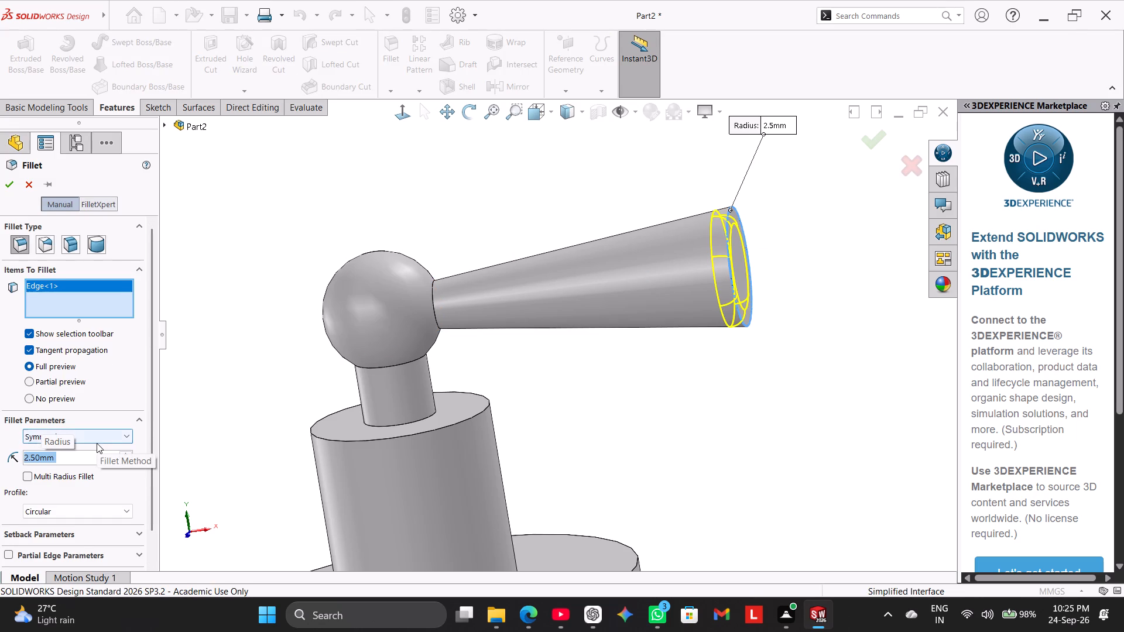
click(8, 186)
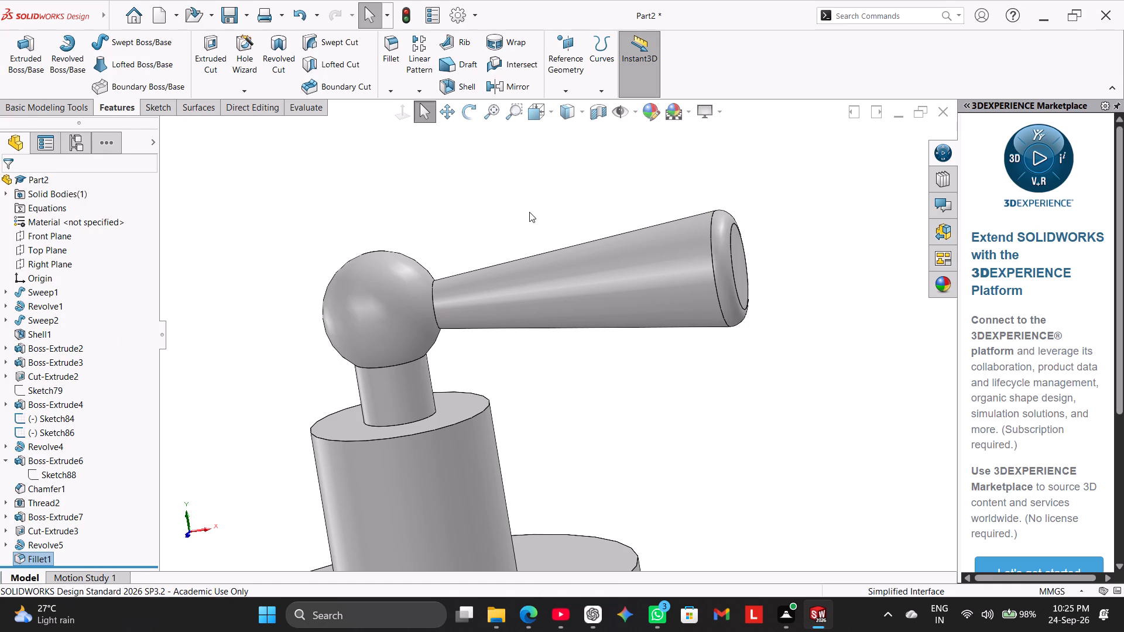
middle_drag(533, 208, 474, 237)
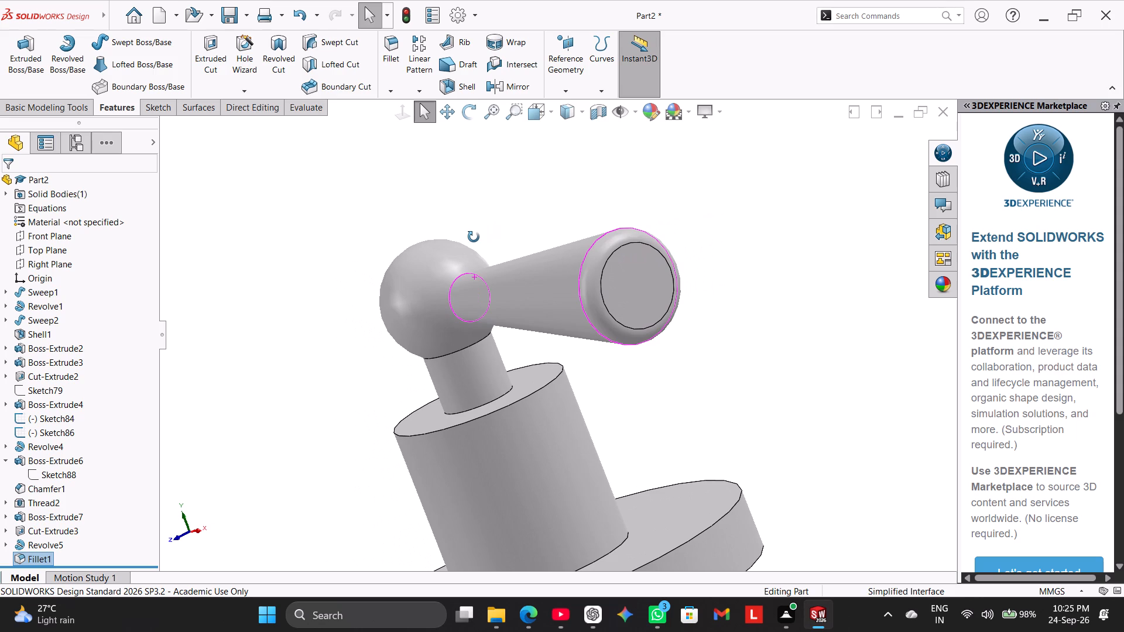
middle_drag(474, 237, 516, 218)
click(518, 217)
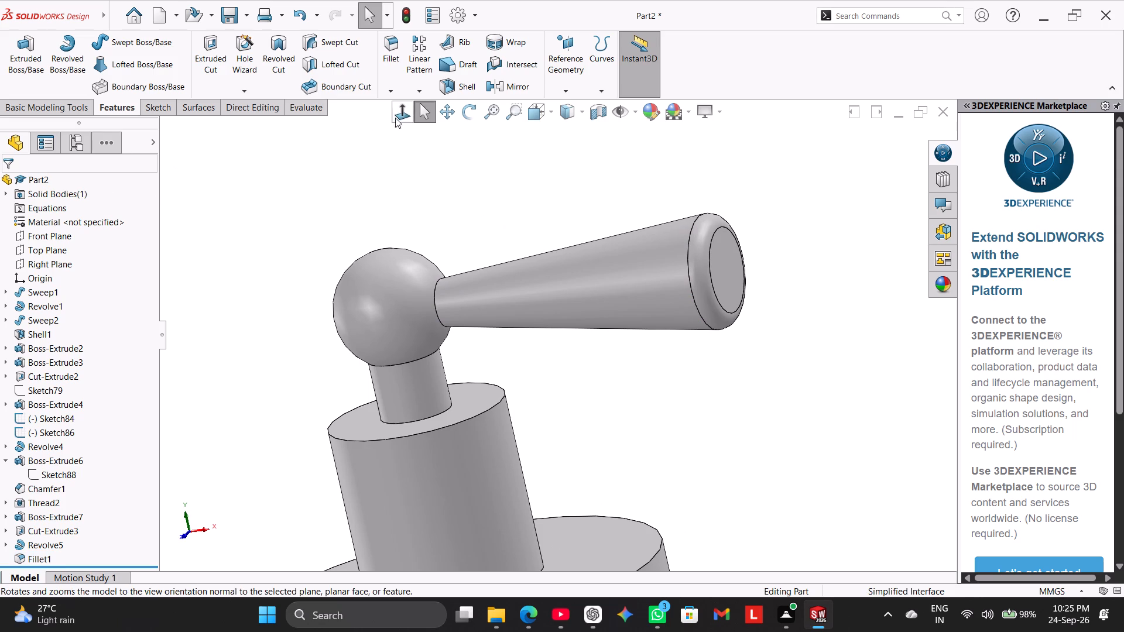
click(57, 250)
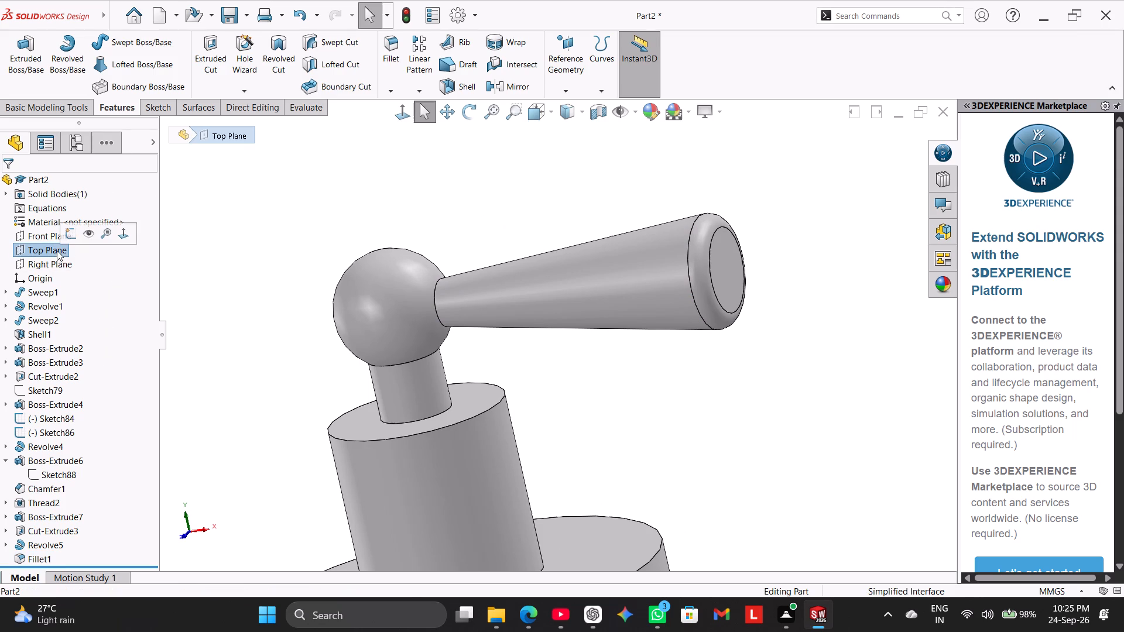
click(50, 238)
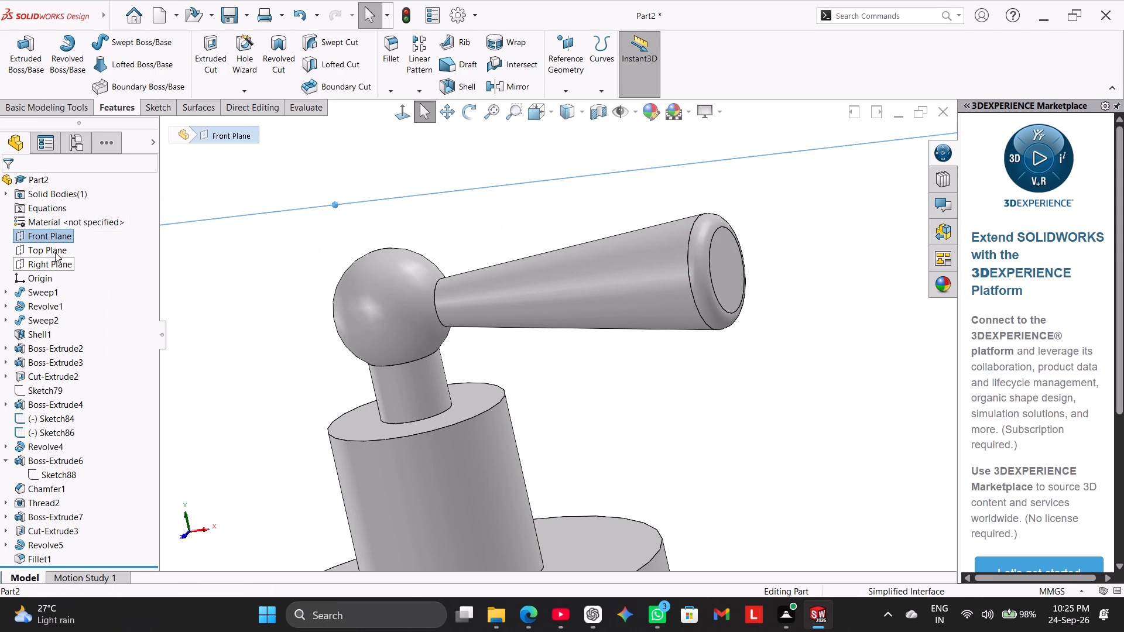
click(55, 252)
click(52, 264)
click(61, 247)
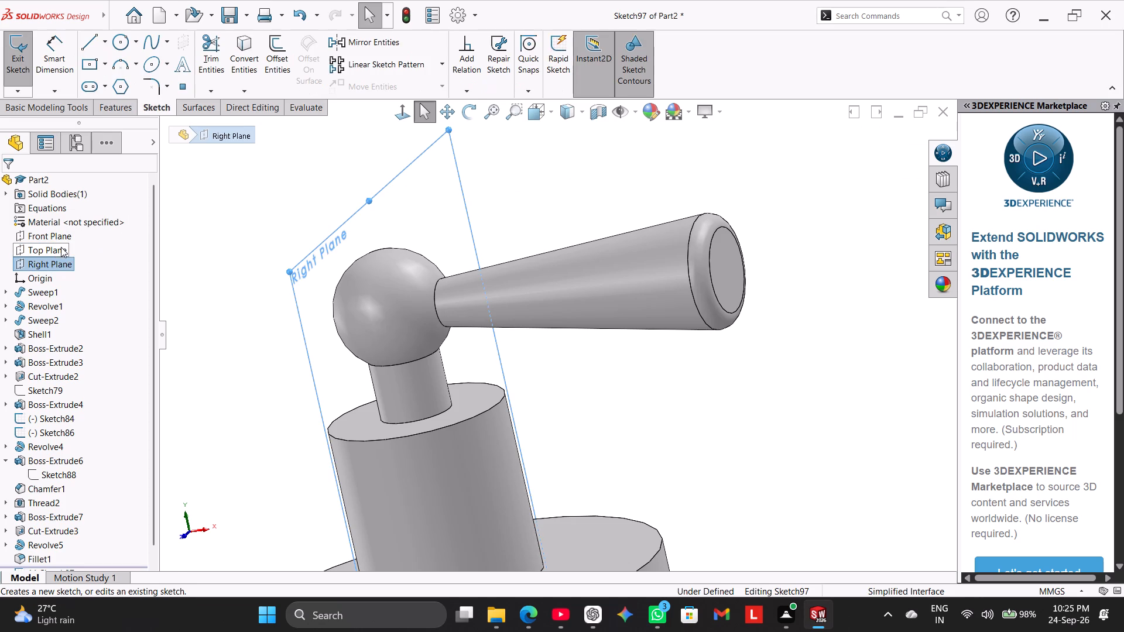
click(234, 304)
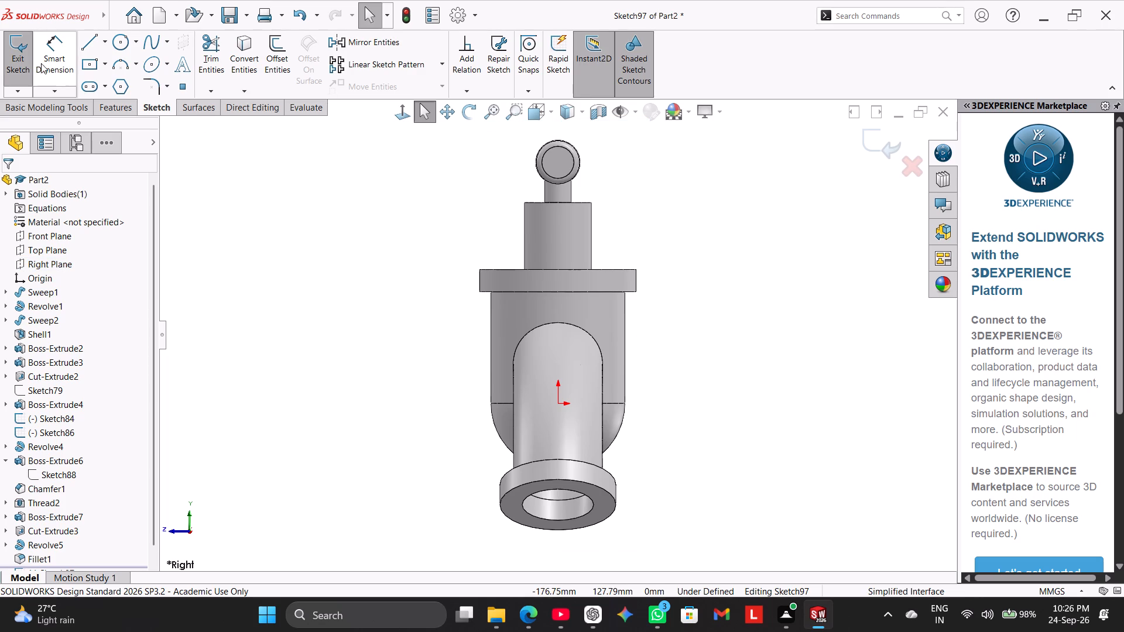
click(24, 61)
Examine the tap's interior in a section view cut along the Front Plane and switch the section off.
middle_drag(371, 343, 430, 360)
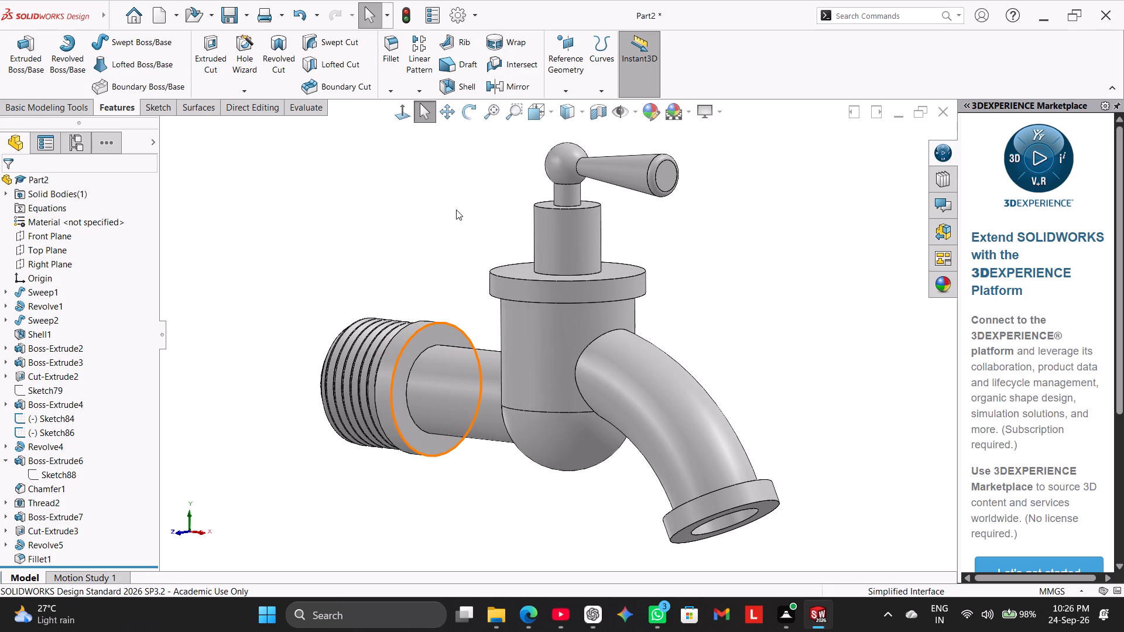
click(594, 112)
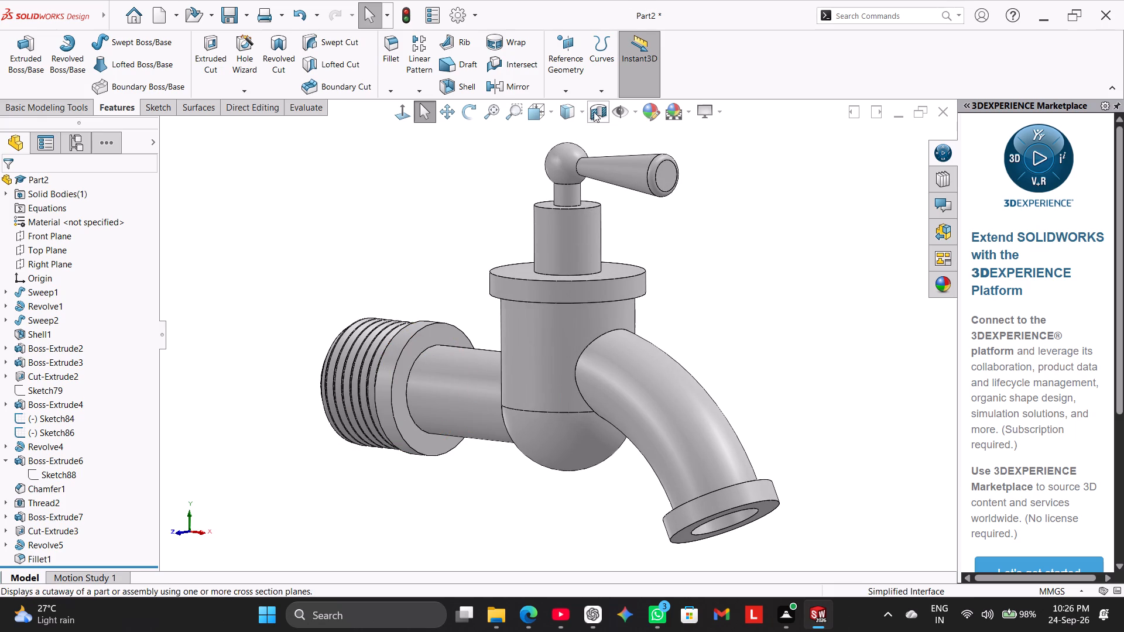
click(408, 115)
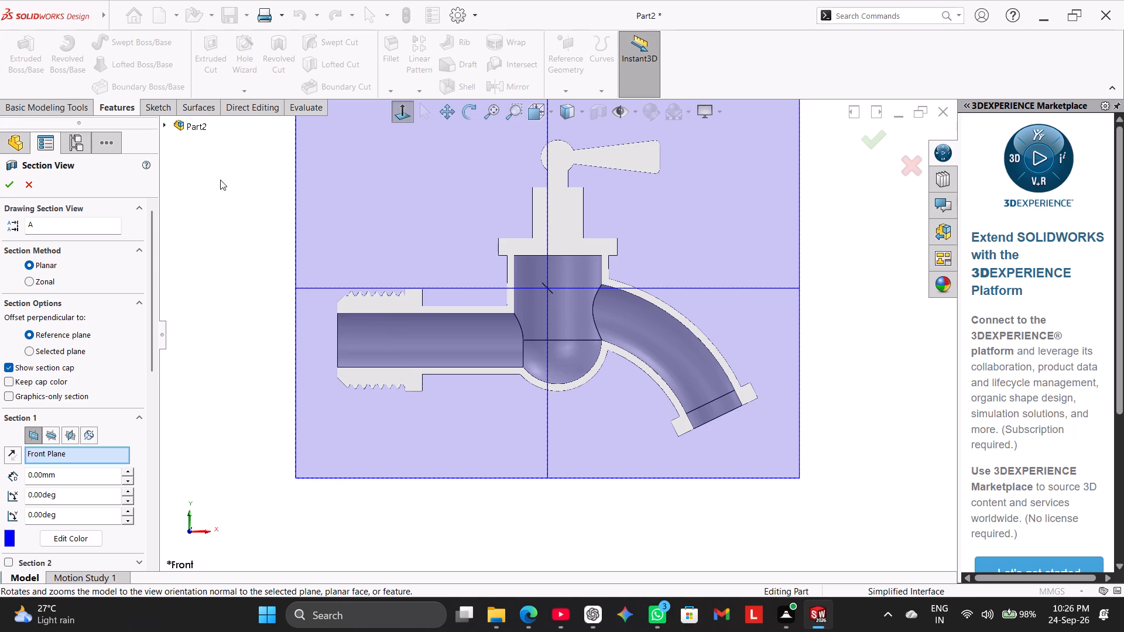
click(12, 186)
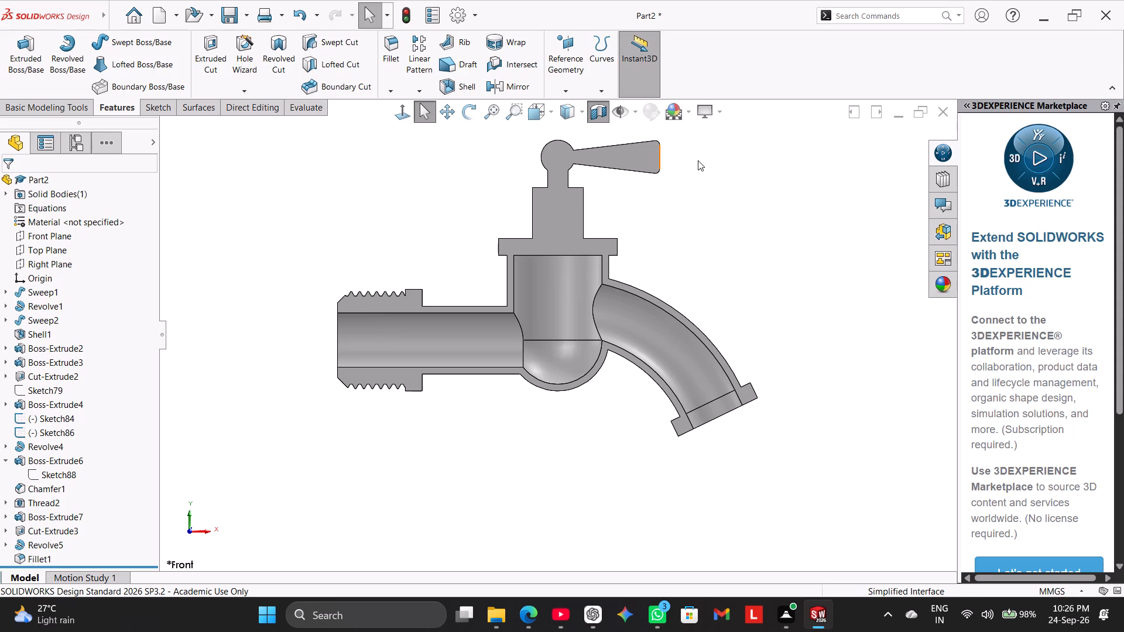
click(603, 118)
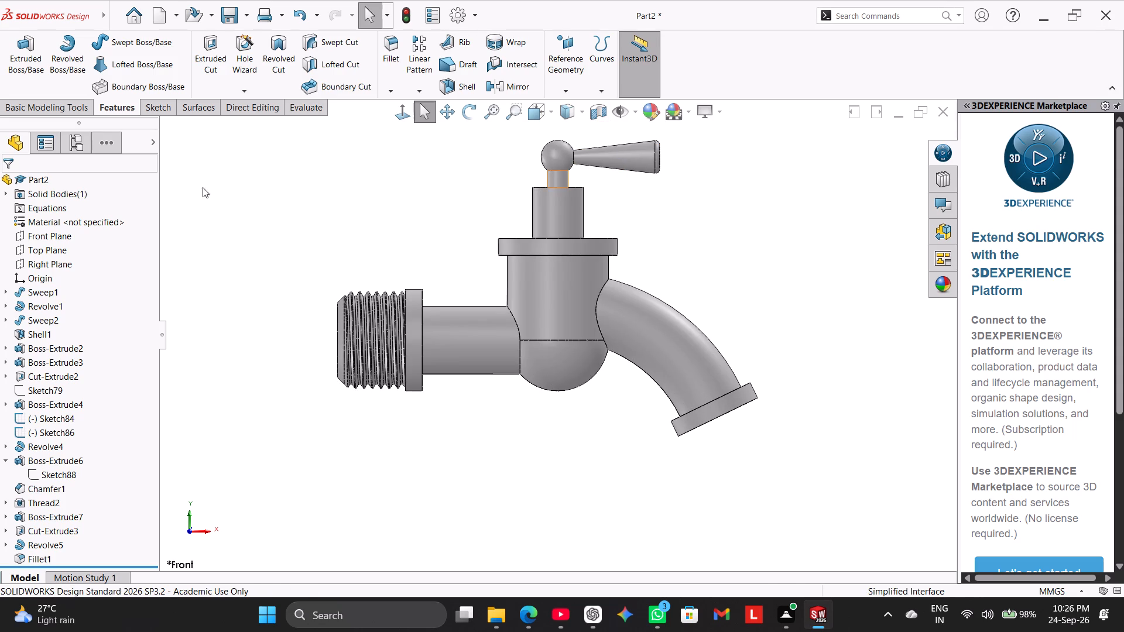
Open the revolved handle's profile sketch for editing.
scroll(316, 313, down, 1)
scroll(131, 455, down, 4)
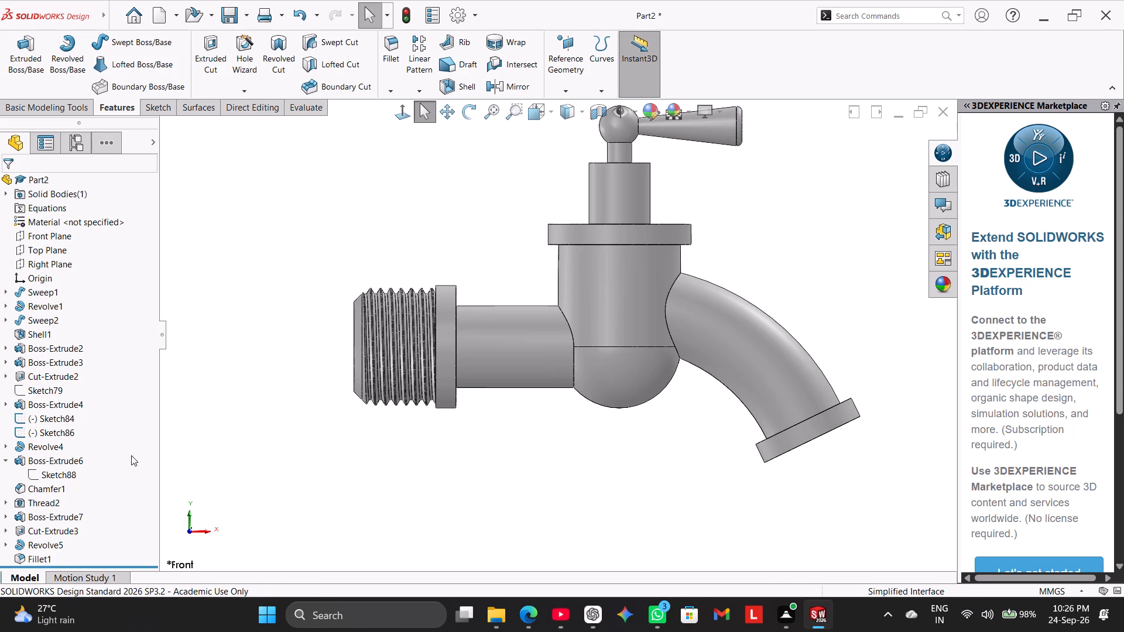
click(4, 545)
click(33, 559)
click(47, 531)
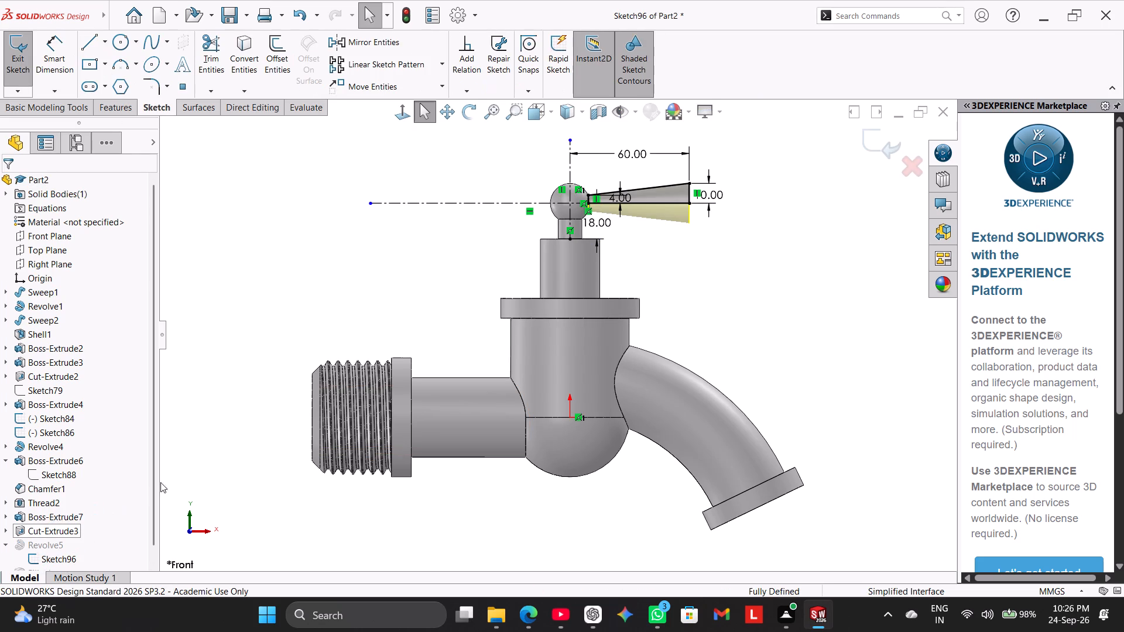
click(782, 218)
scroll(776, 180, down, 3)
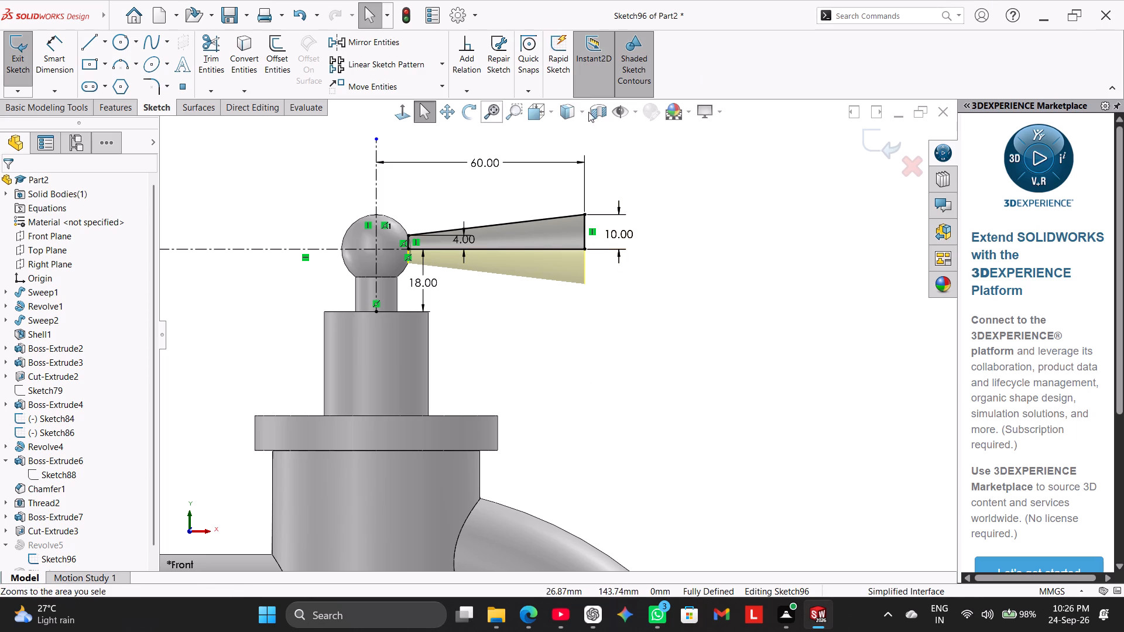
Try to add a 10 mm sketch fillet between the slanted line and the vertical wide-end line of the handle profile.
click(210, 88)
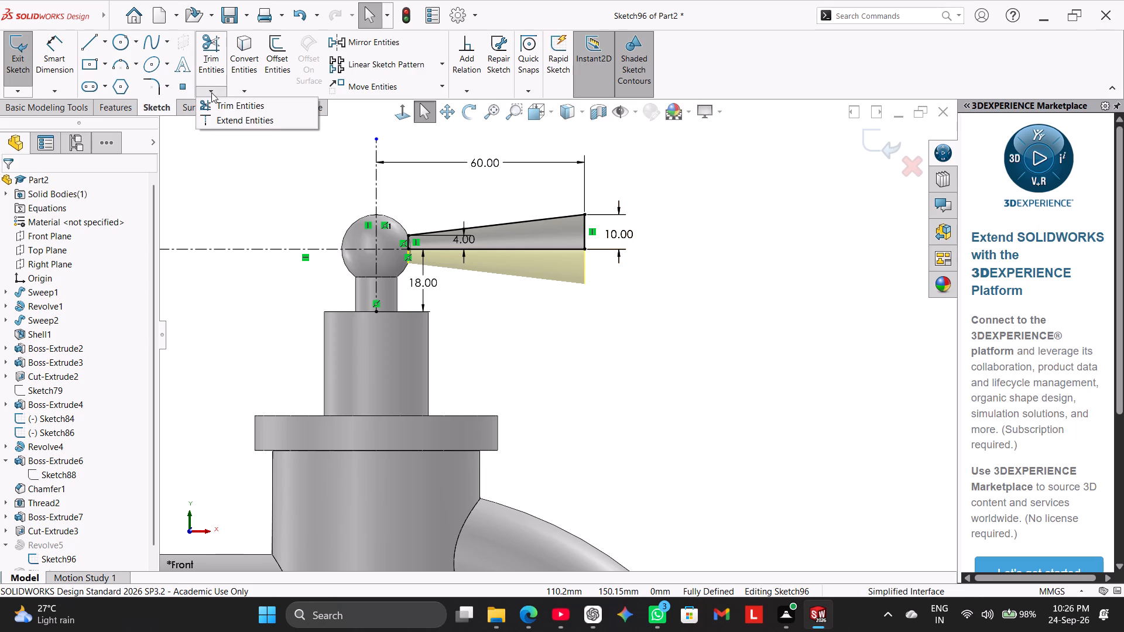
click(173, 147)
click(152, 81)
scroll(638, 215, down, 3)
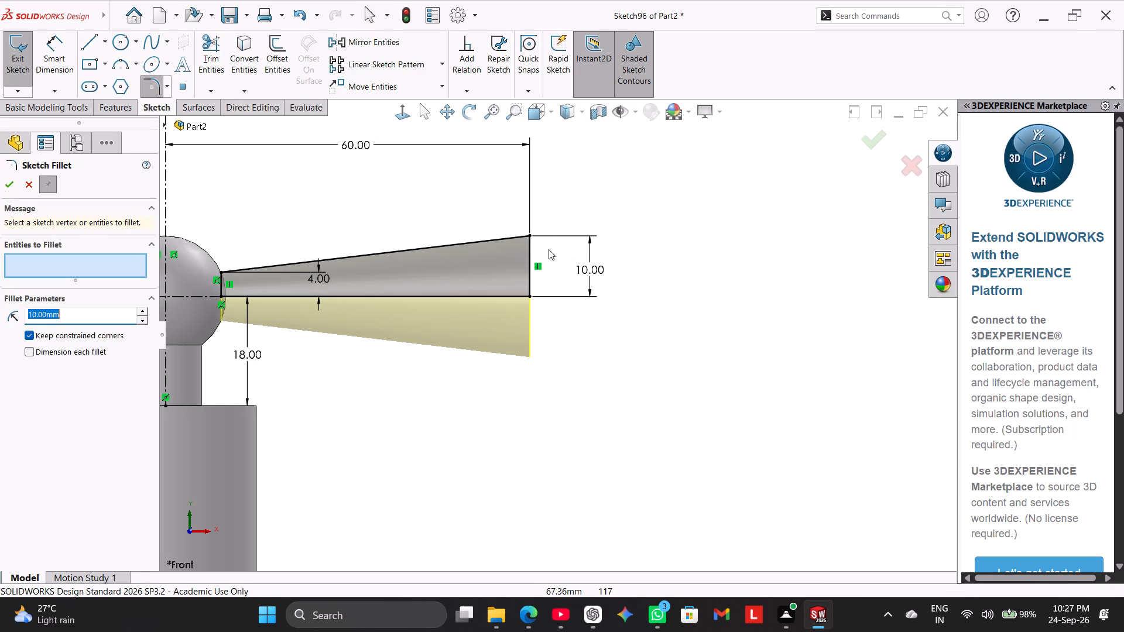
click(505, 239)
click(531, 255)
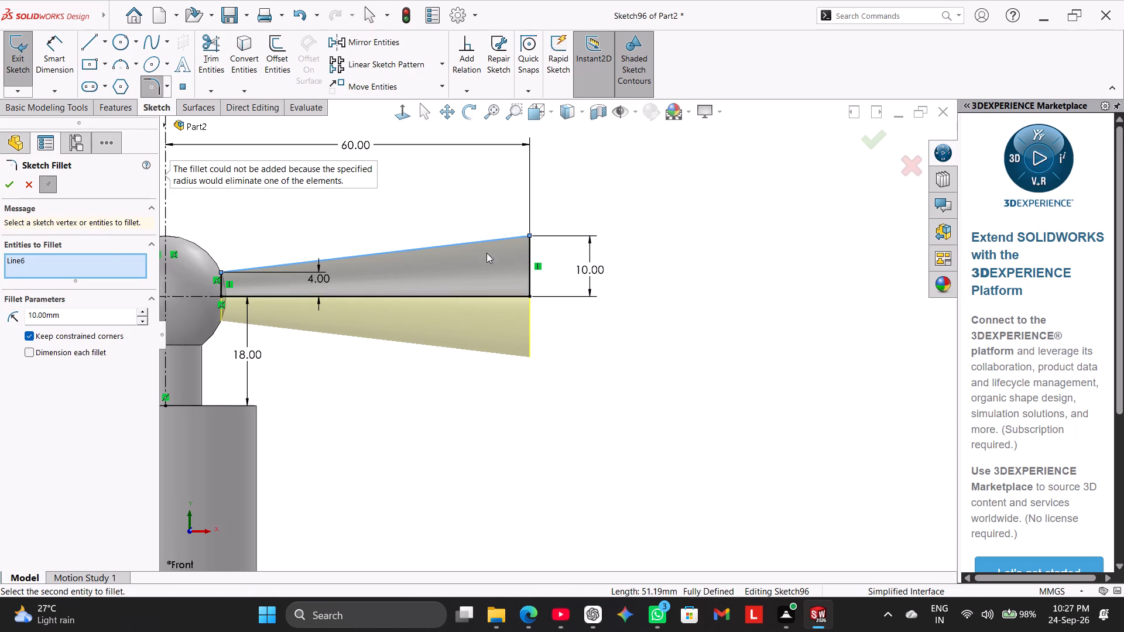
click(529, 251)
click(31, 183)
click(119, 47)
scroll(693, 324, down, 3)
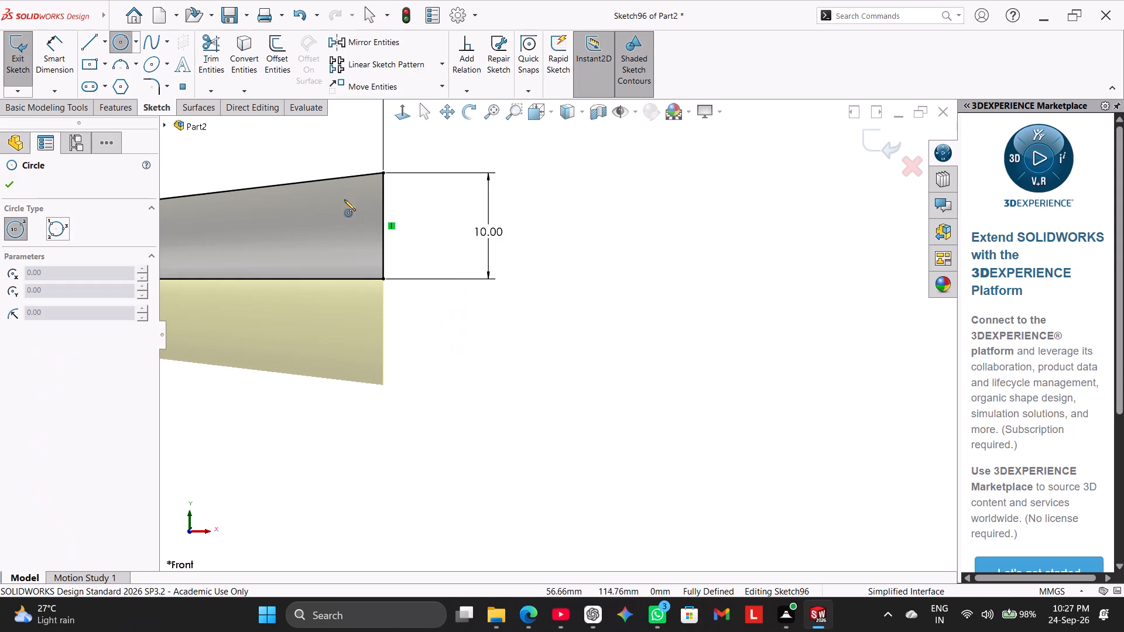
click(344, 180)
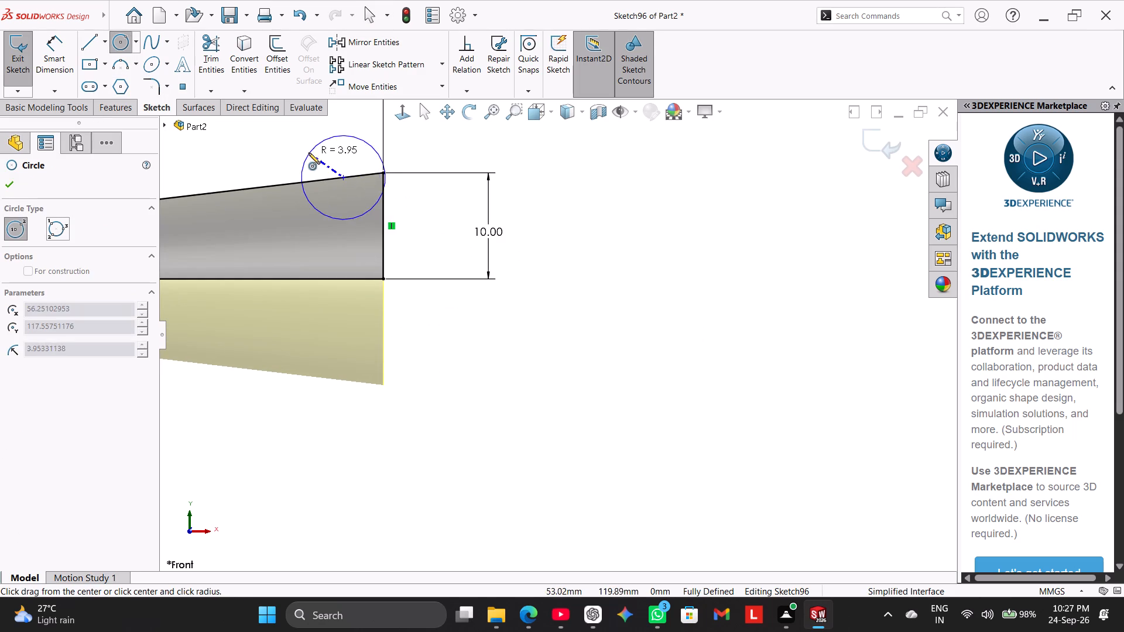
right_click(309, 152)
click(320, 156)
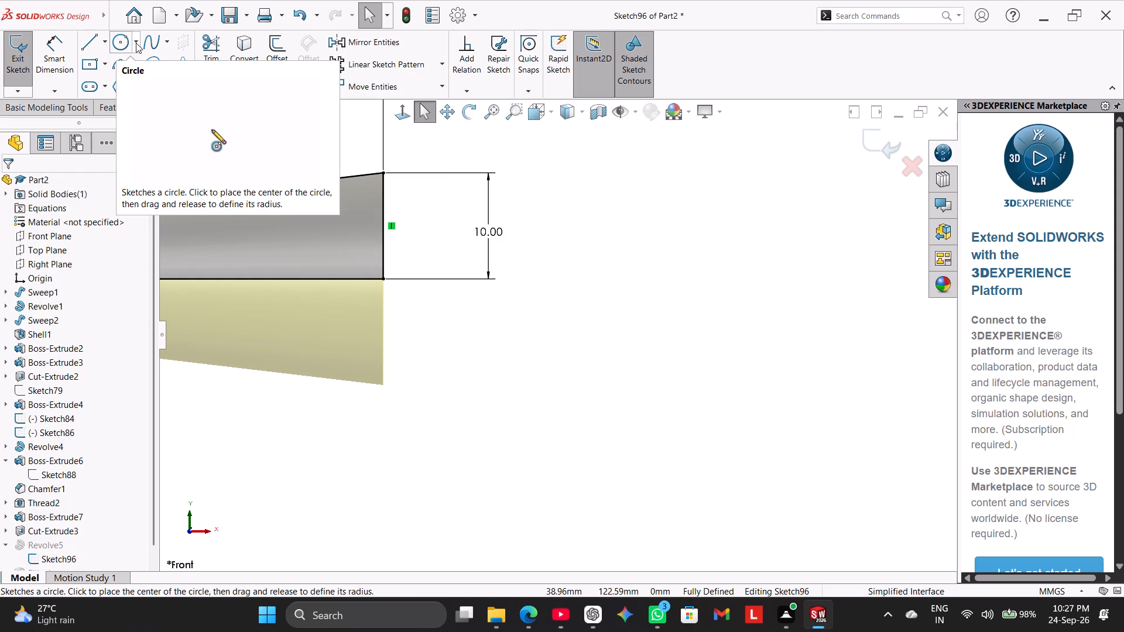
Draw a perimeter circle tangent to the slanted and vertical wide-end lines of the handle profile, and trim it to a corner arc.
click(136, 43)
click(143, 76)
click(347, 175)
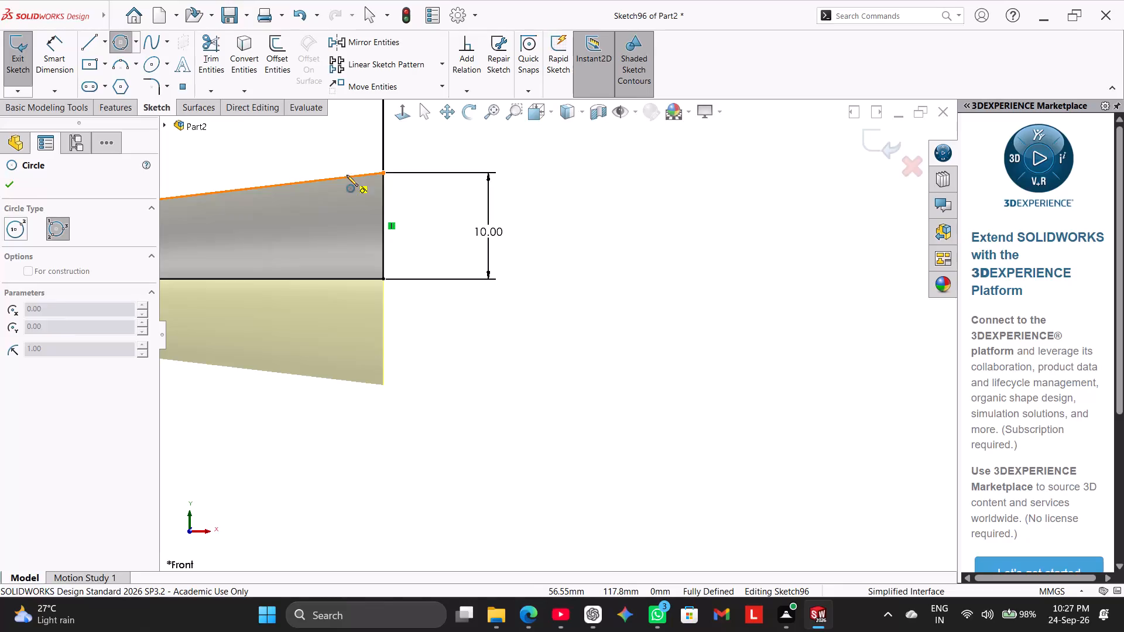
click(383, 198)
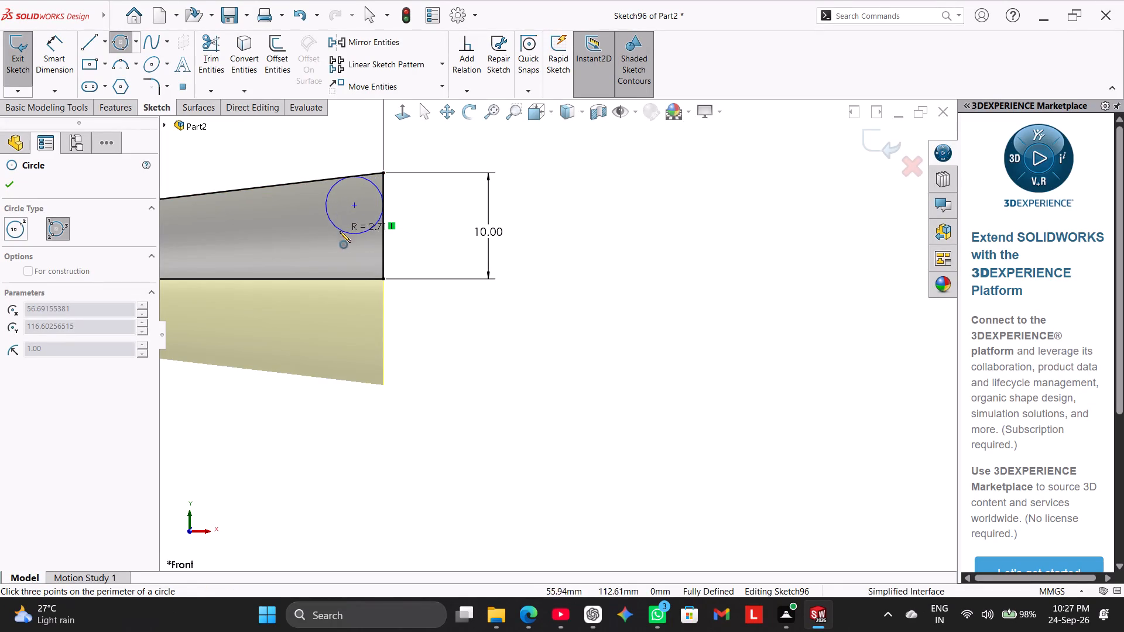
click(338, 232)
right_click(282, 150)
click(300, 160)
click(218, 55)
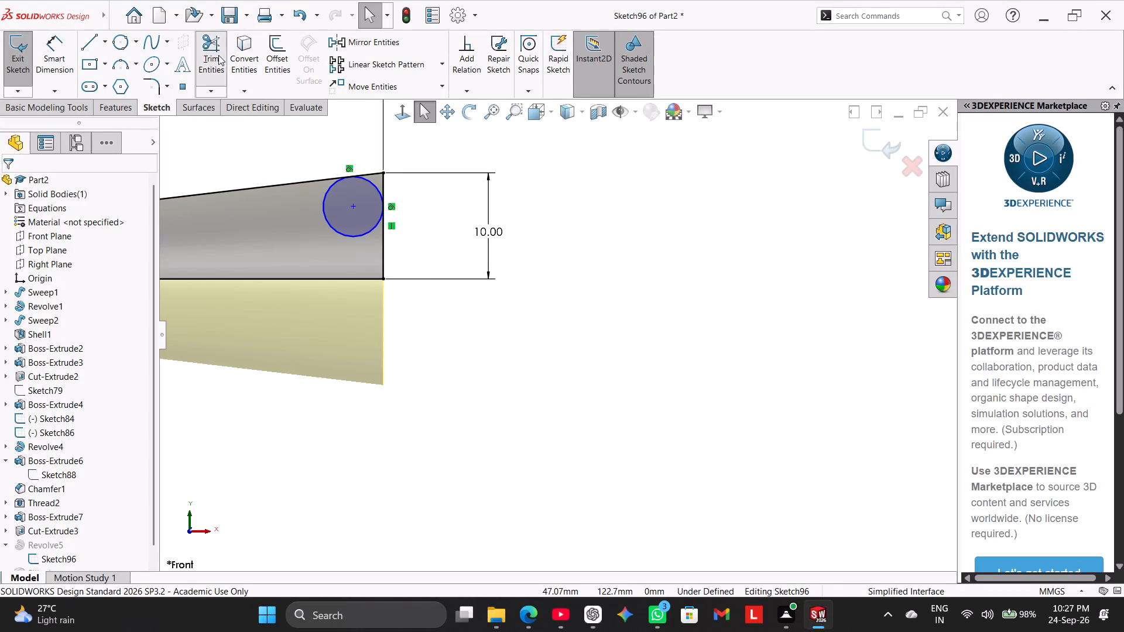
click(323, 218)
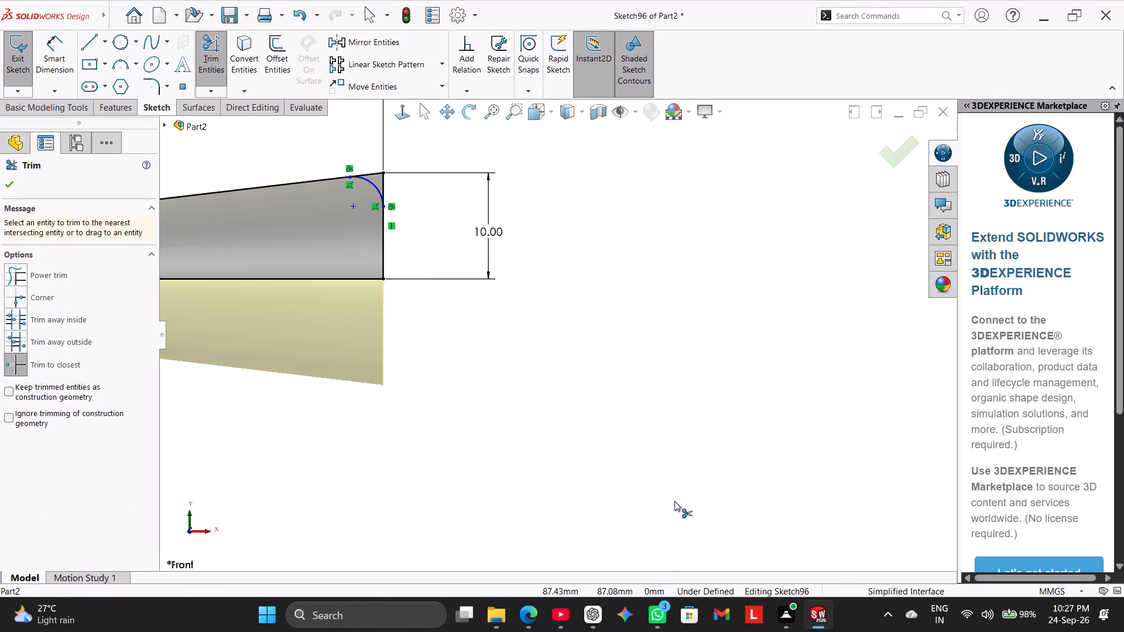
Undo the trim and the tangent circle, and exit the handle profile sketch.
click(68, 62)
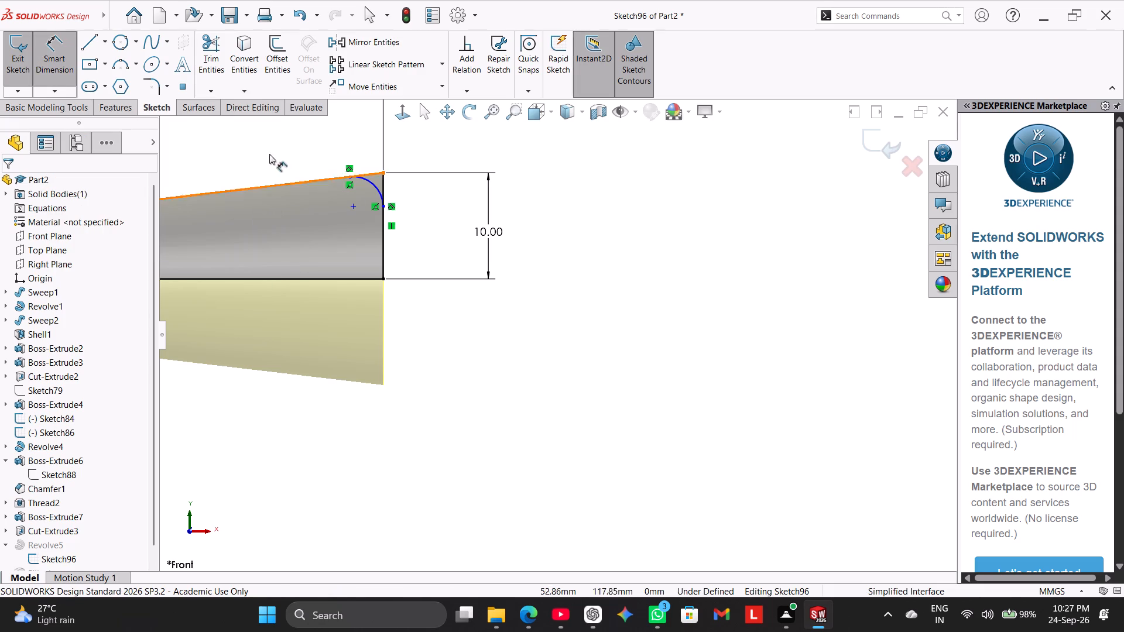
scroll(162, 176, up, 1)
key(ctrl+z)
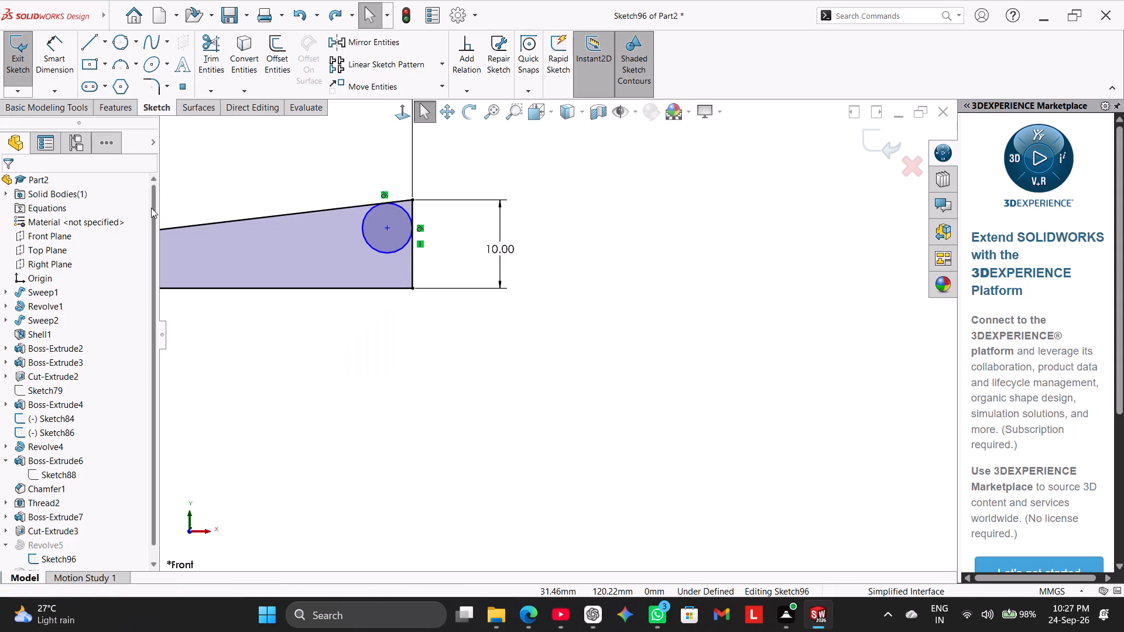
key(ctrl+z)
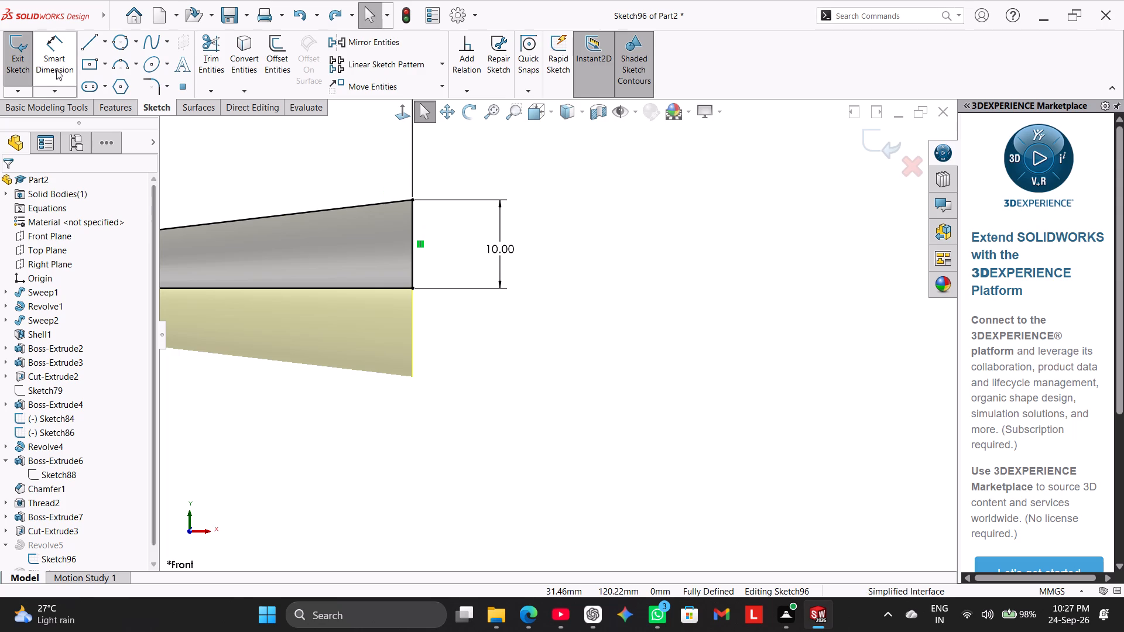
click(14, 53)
Set the radius of the fillet on the handle's wide end to 5 mm.
scroll(564, 215, up, 1)
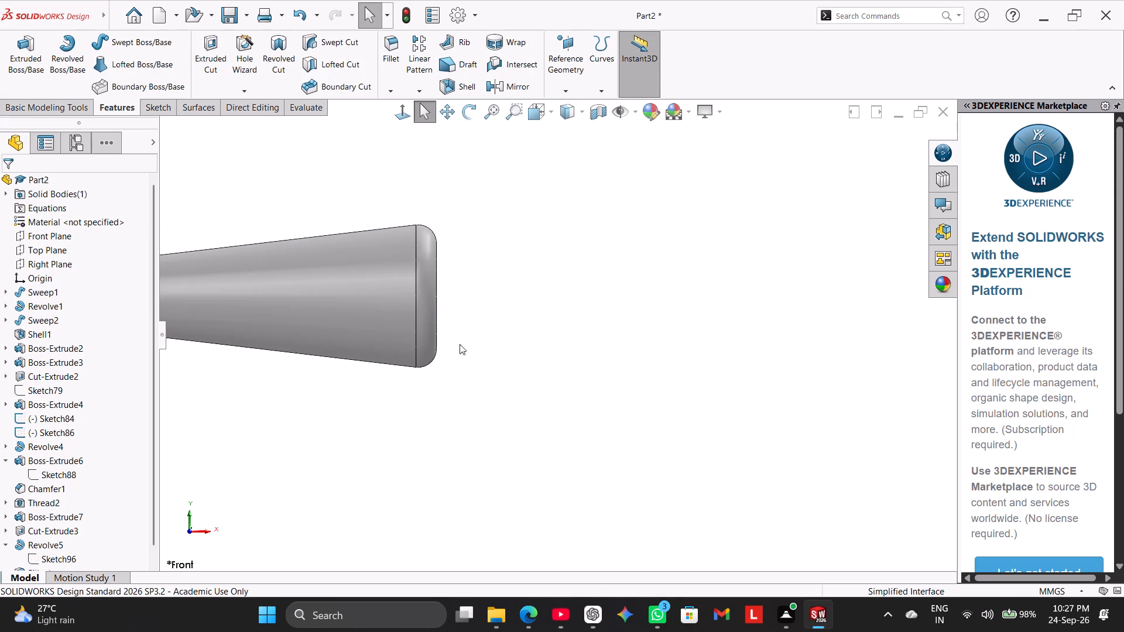
drag(153, 389, 140, 510)
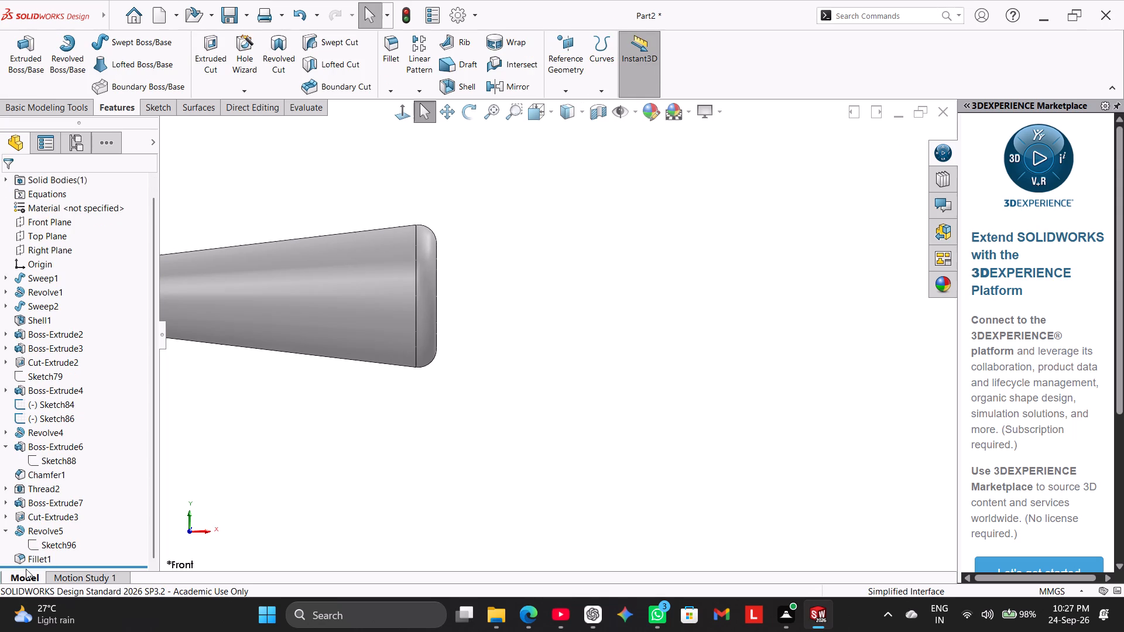
right_click(26, 563)
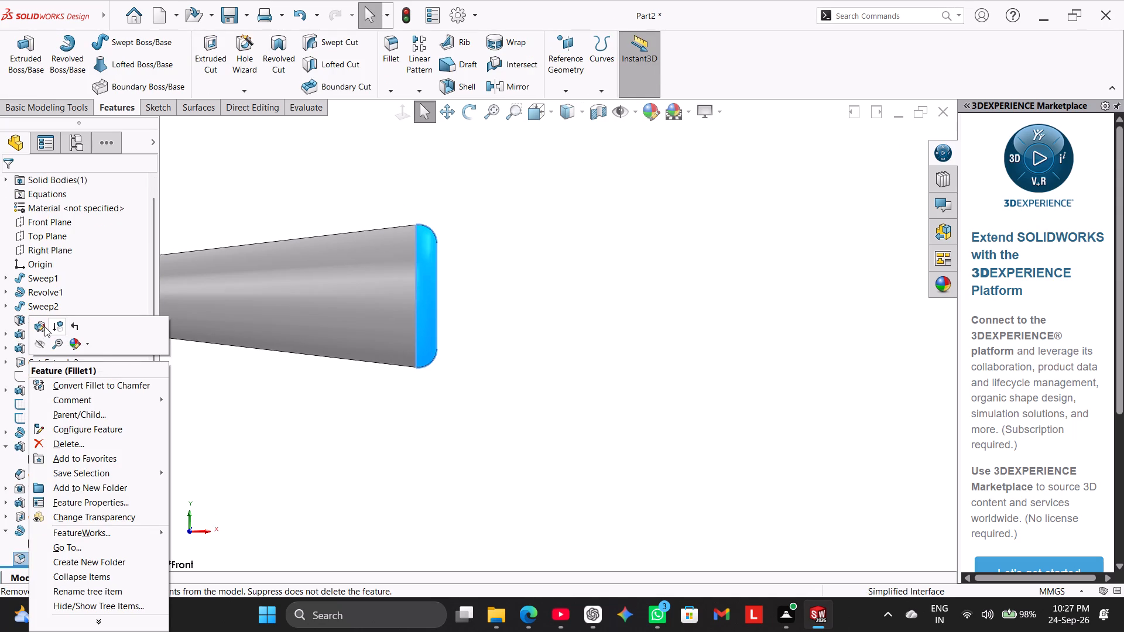
click(44, 327)
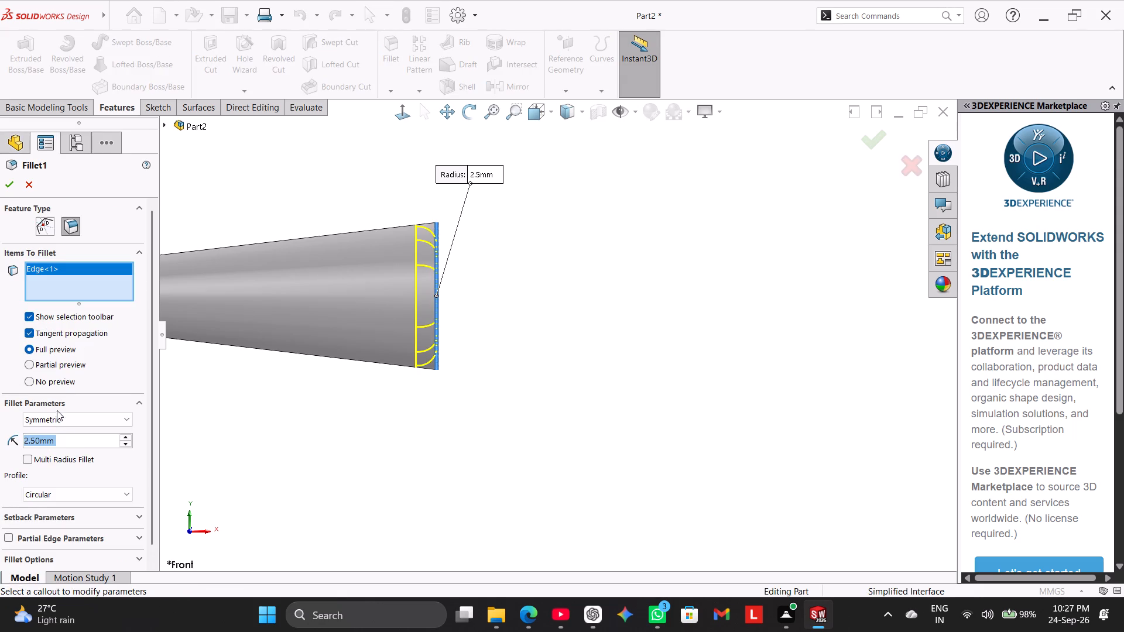
key(5)
key(Return)
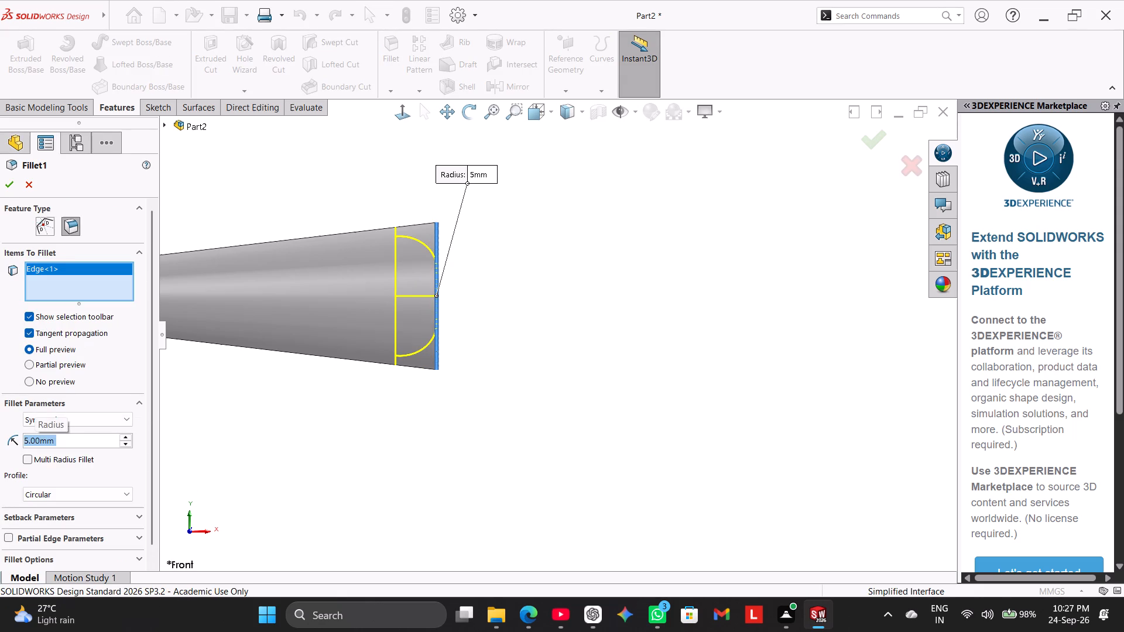
click(9, 183)
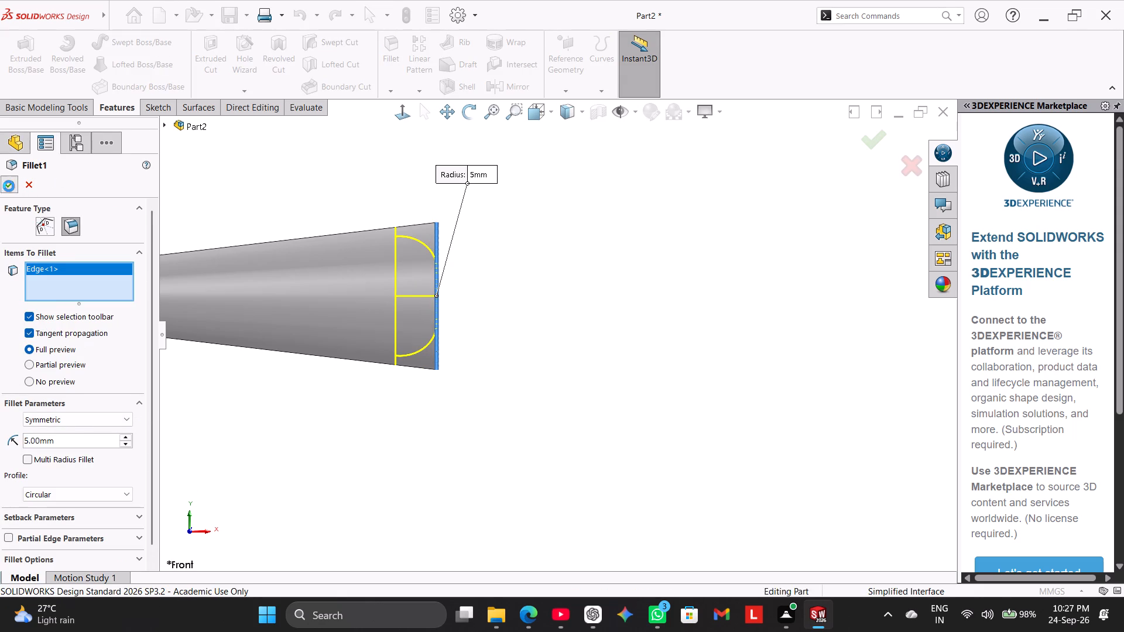
Mirror the revolved handle (Revolve5) about the Right Plane to the opposite side of the ball.
middle_drag(436, 188, 362, 219)
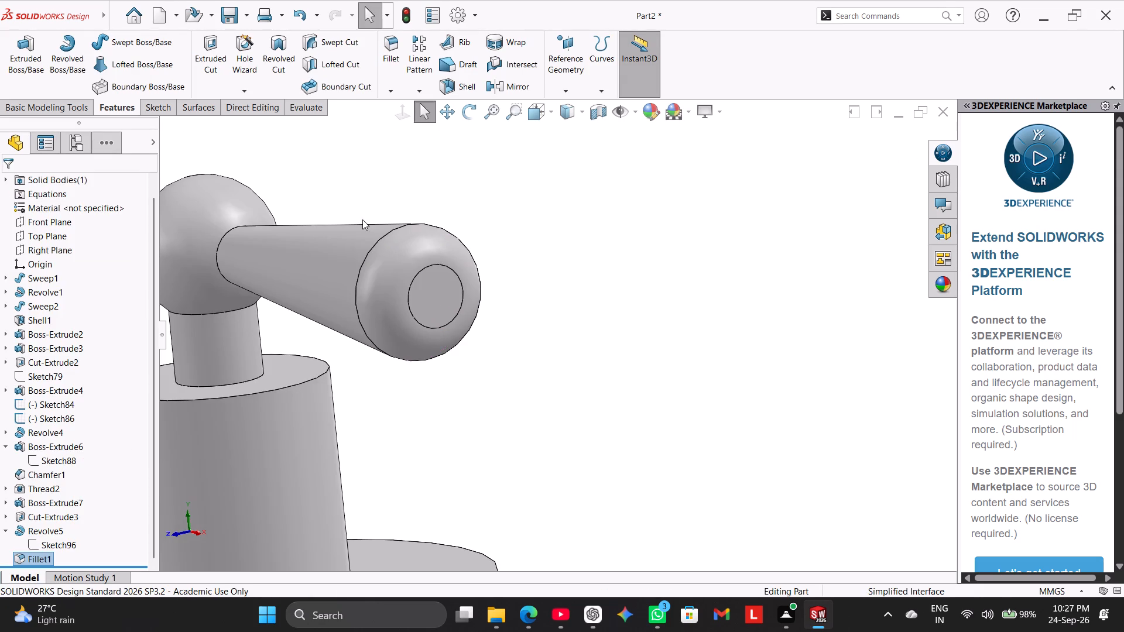
scroll(419, 161, up, 2)
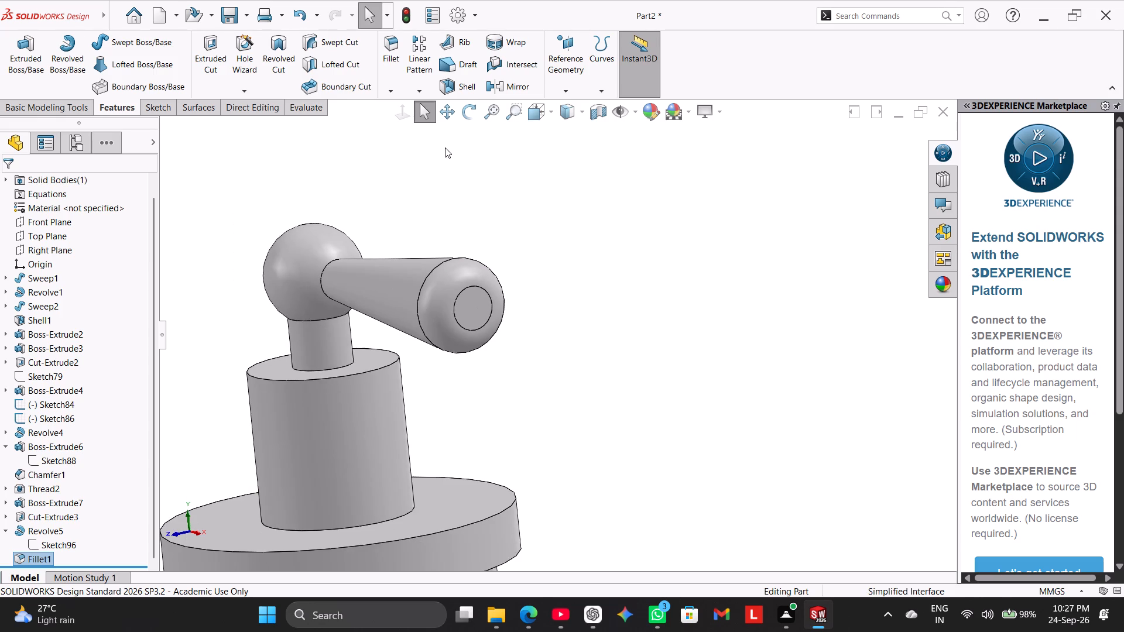
middle_drag(448, 152, 492, 155)
click(515, 86)
middle_drag(423, 211, 462, 211)
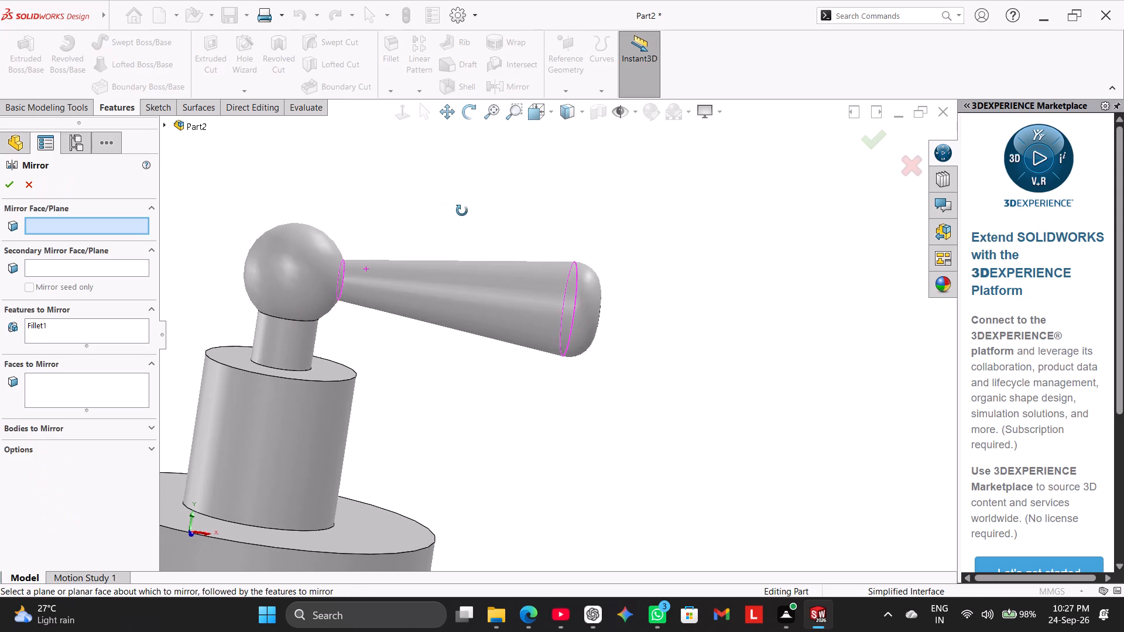
middle_drag(462, 211, 463, 211)
click(163, 123)
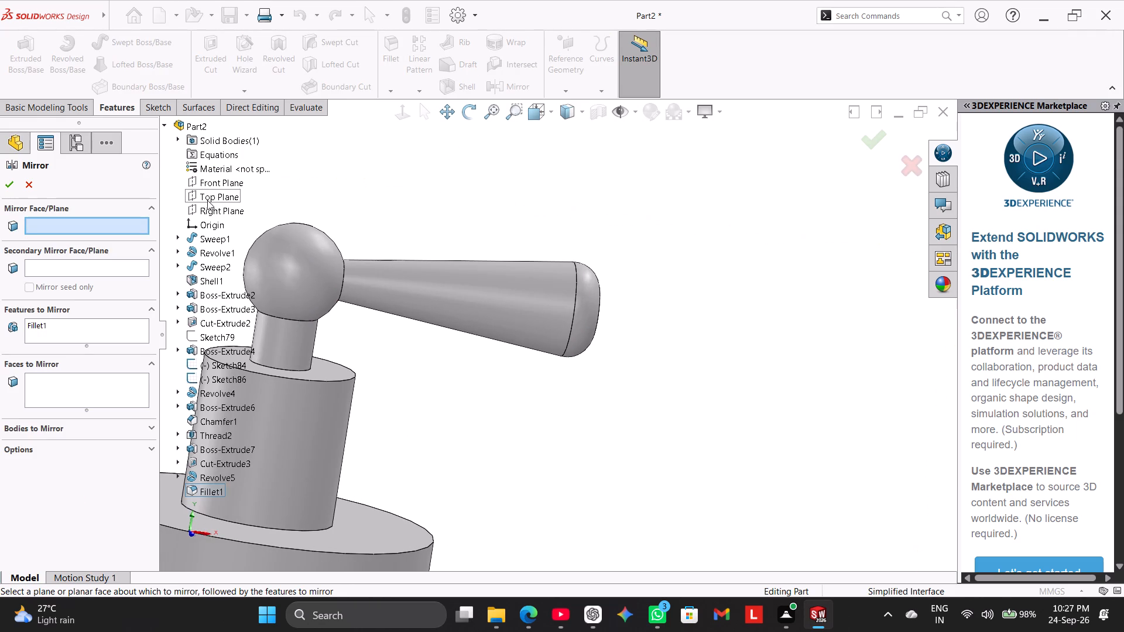
click(209, 212)
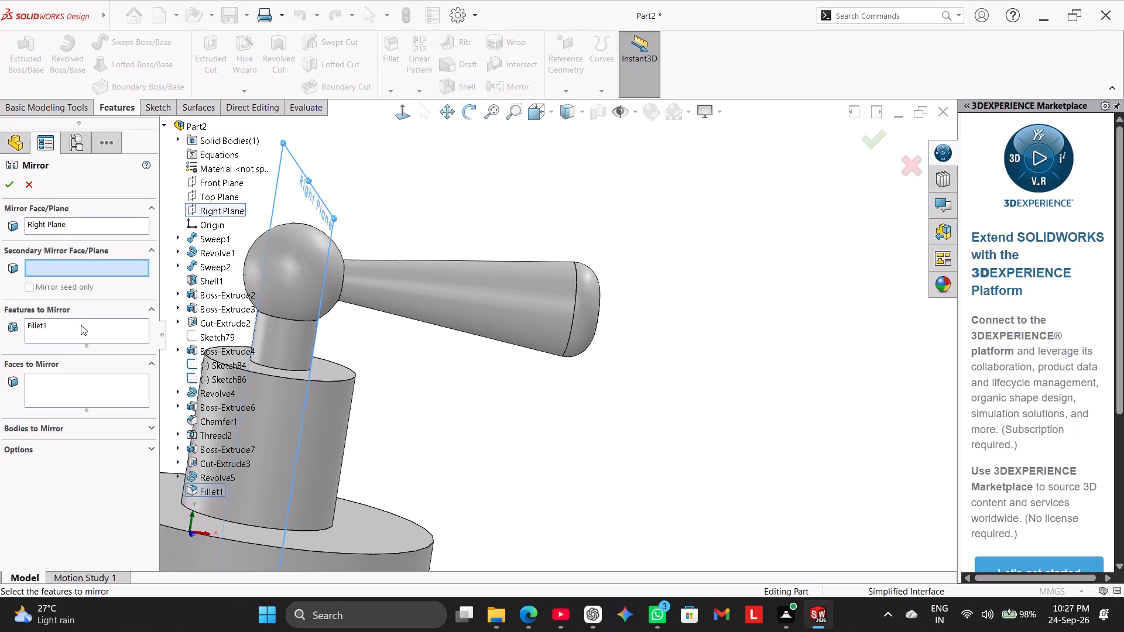
click(81, 325)
scroll(252, 311, up, 2)
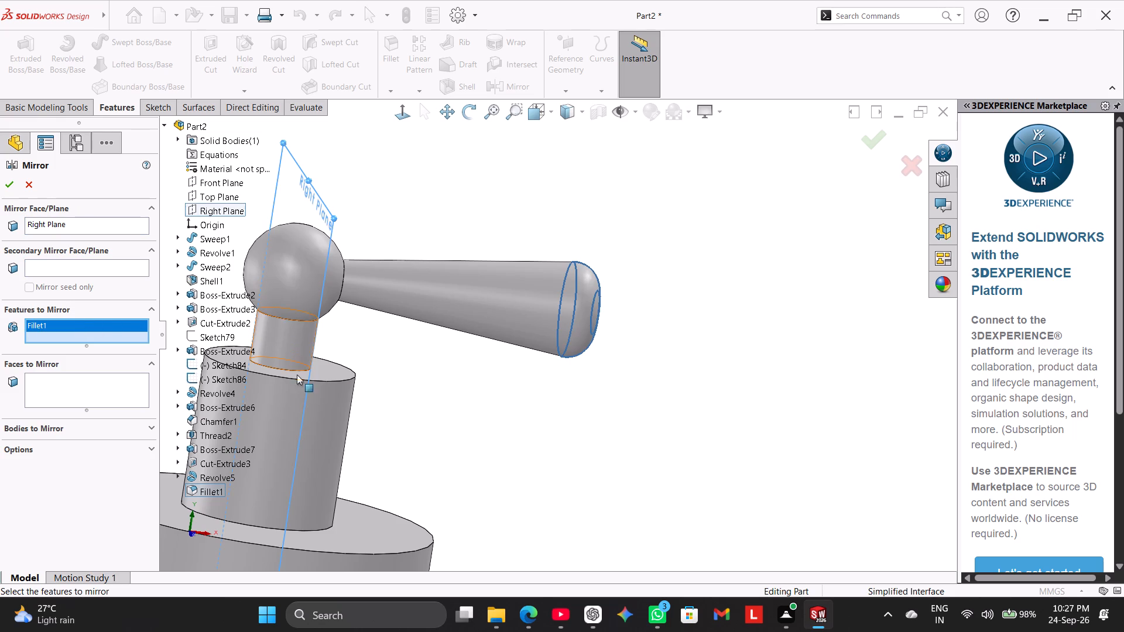
drag(282, 431, 323, 414)
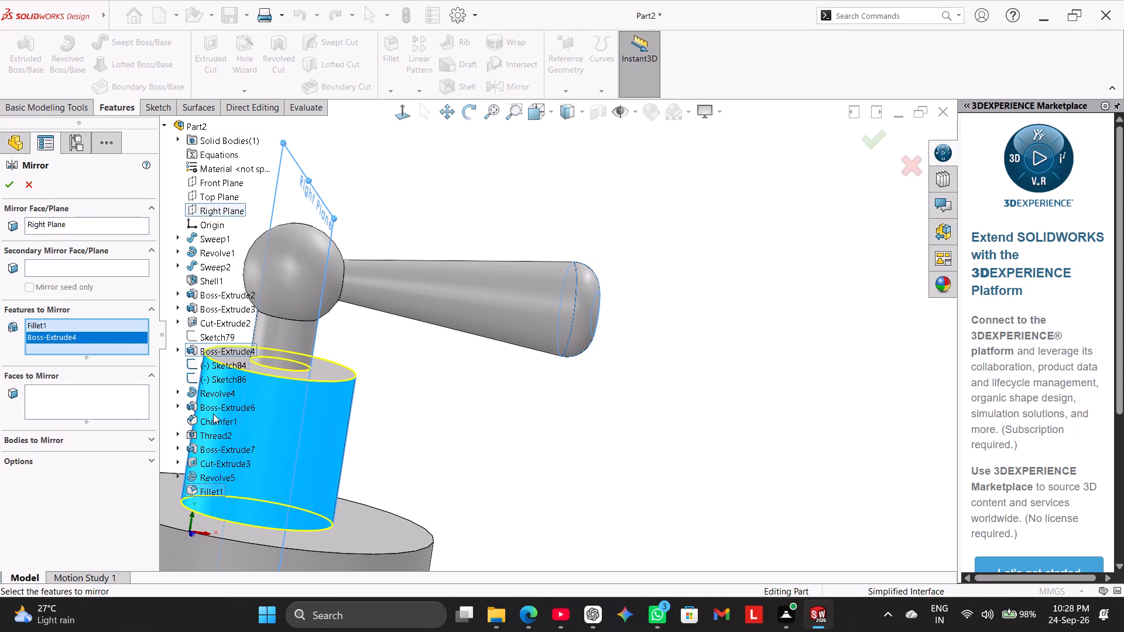
right_click(74, 336)
click(100, 346)
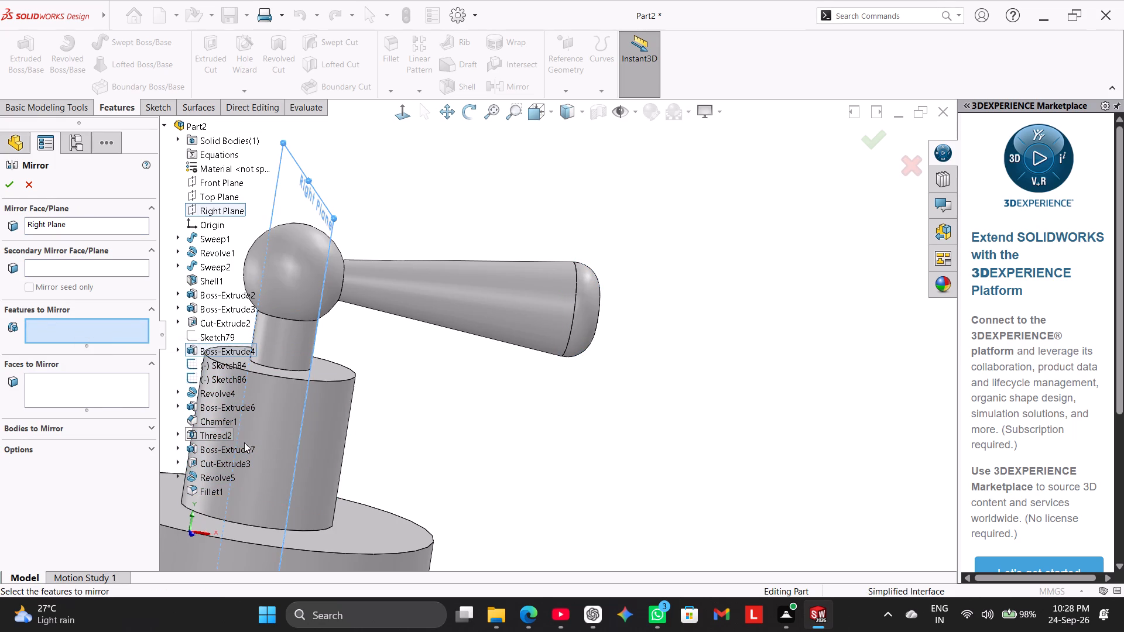
scroll(374, 446, up, 4)
click(222, 482)
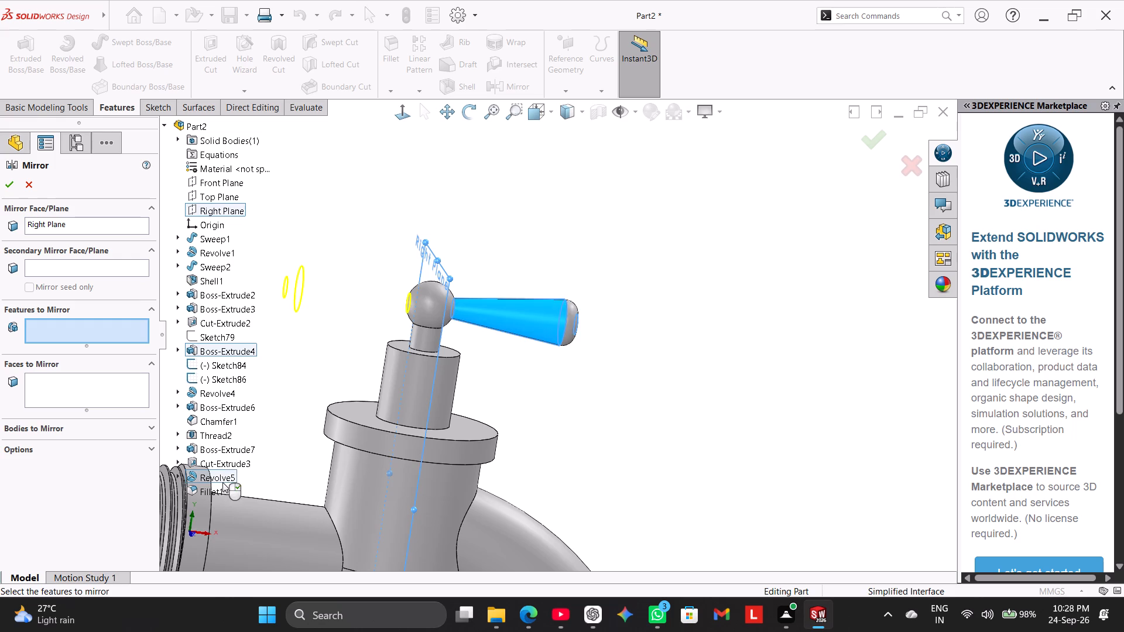
click(12, 188)
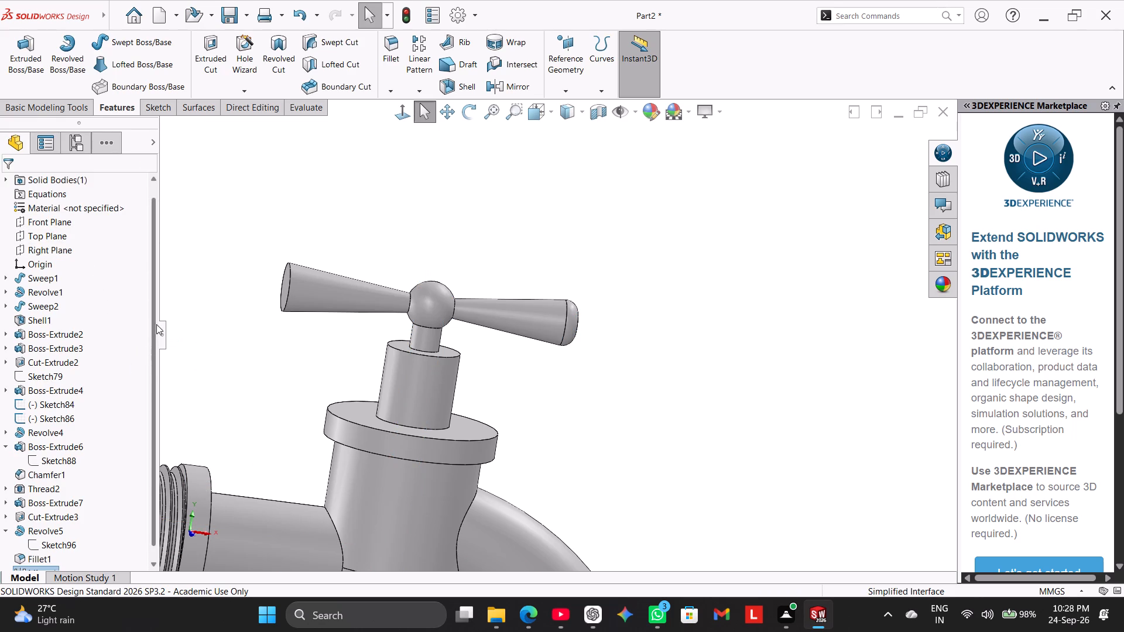
Add the handle's wide-end fillet (Fillet1) to the features copied by the handle mirror.
drag(156, 323, 152, 484)
right_click(46, 556)
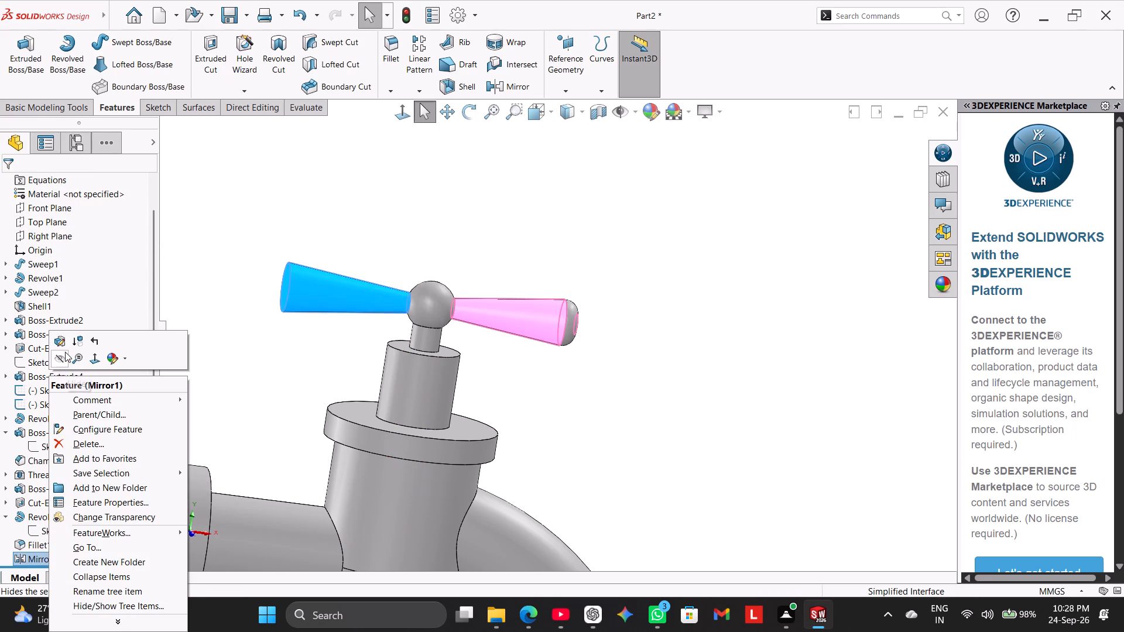
click(63, 339)
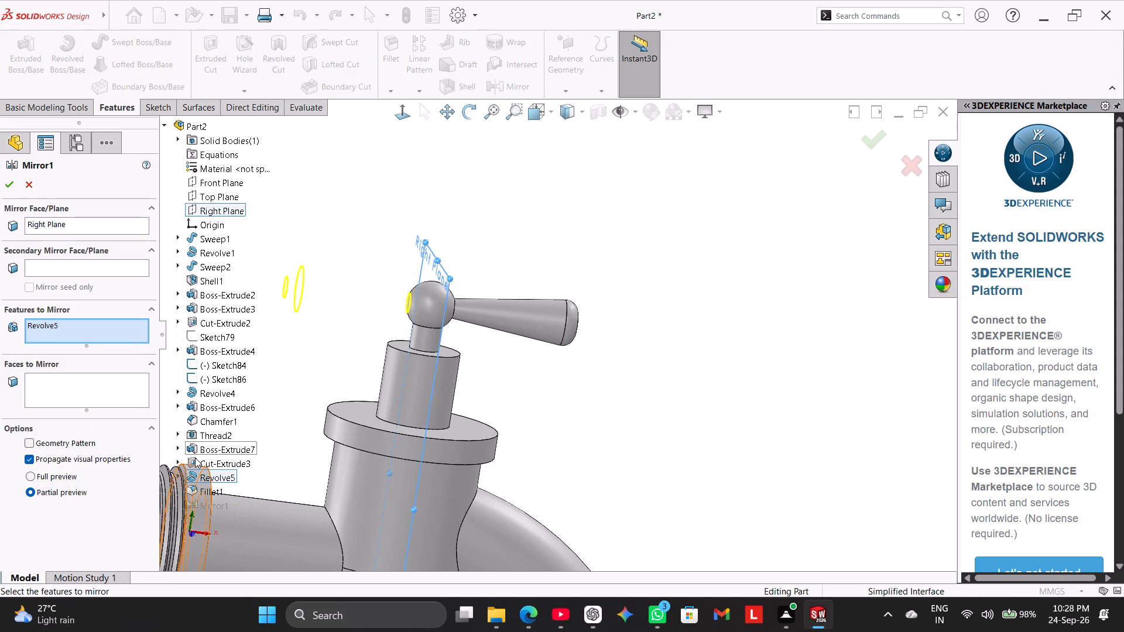
click(201, 488)
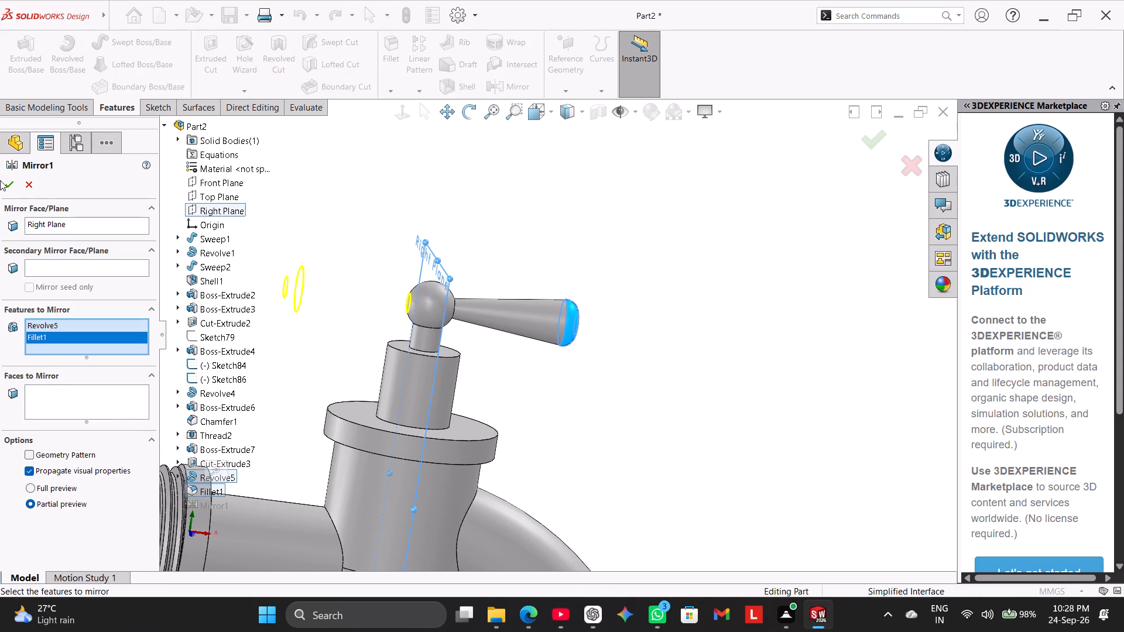
click(6, 181)
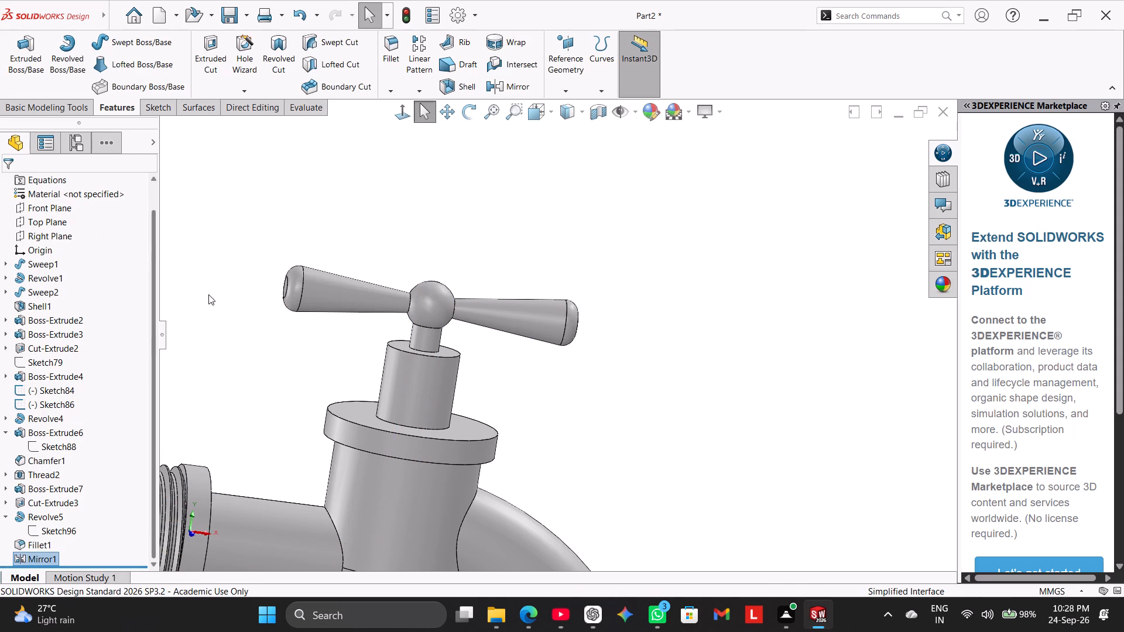
Fillet the edge where the curved spout meets the vertical tap body with a 10 mm radius.
right_drag(208, 292, 269, 228)
right_drag(274, 272, 328, 202)
click(227, 320)
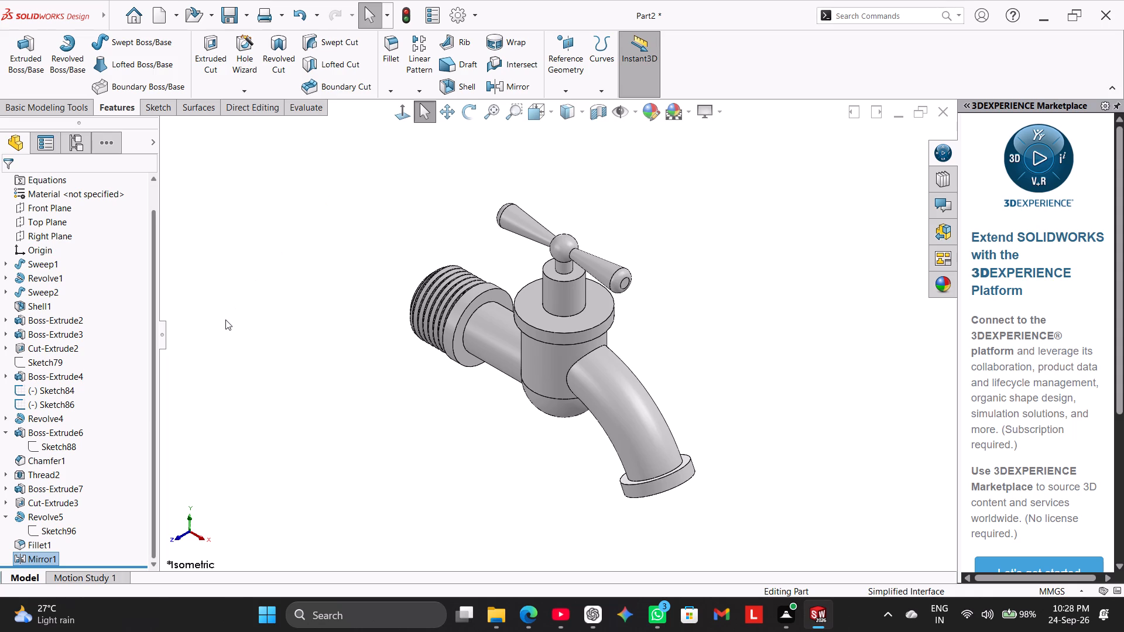
click(385, 45)
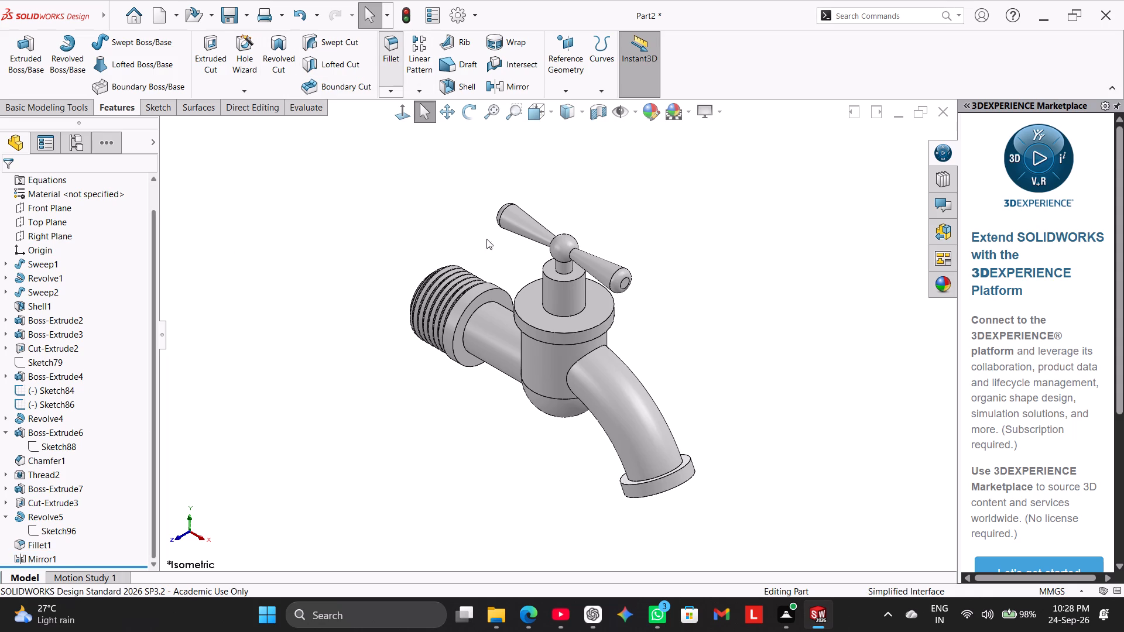
click(588, 351)
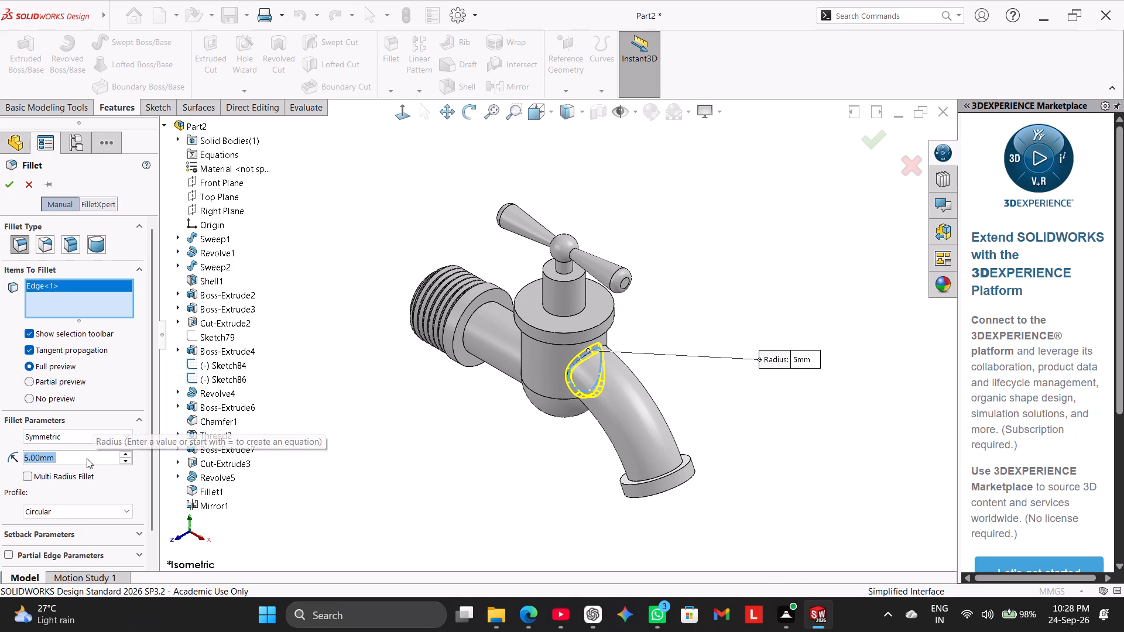
text(10)
key(Return)
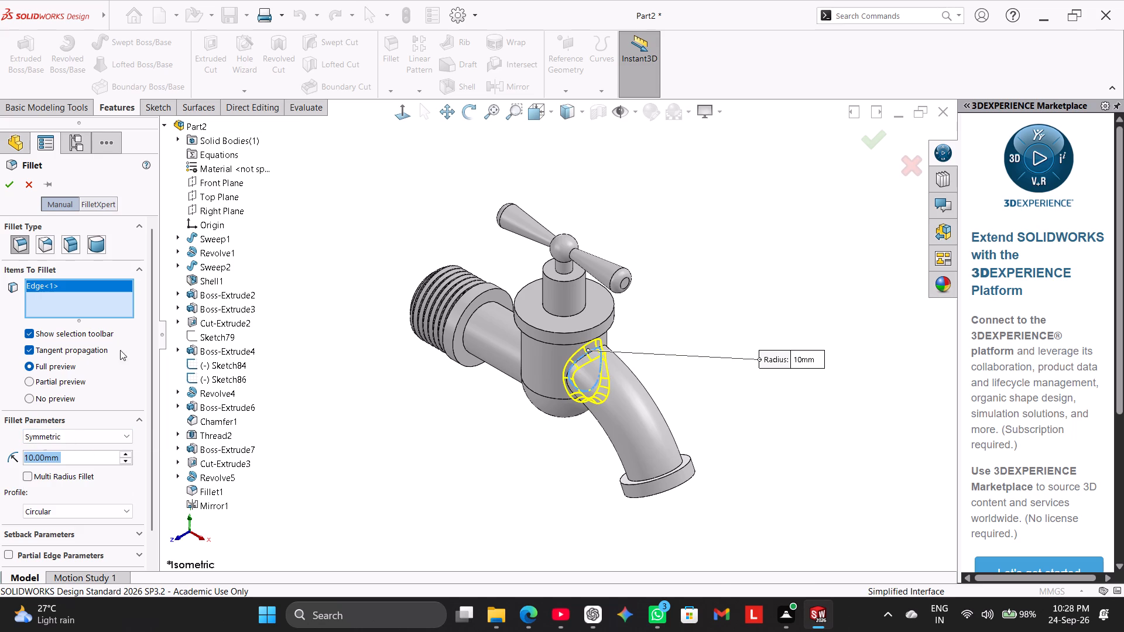
click(12, 181)
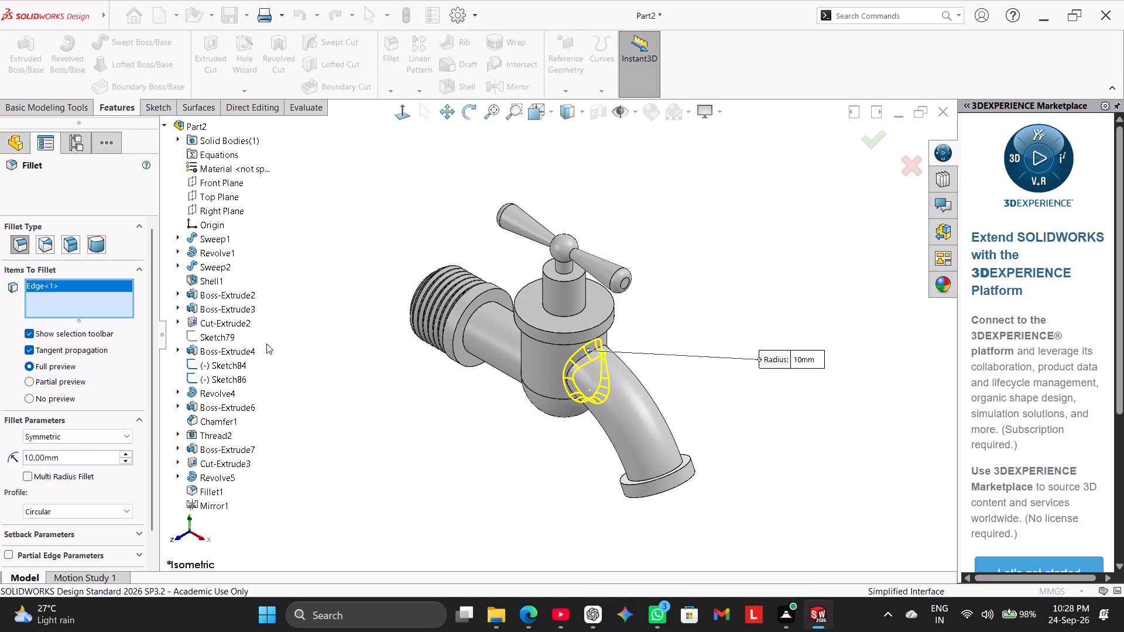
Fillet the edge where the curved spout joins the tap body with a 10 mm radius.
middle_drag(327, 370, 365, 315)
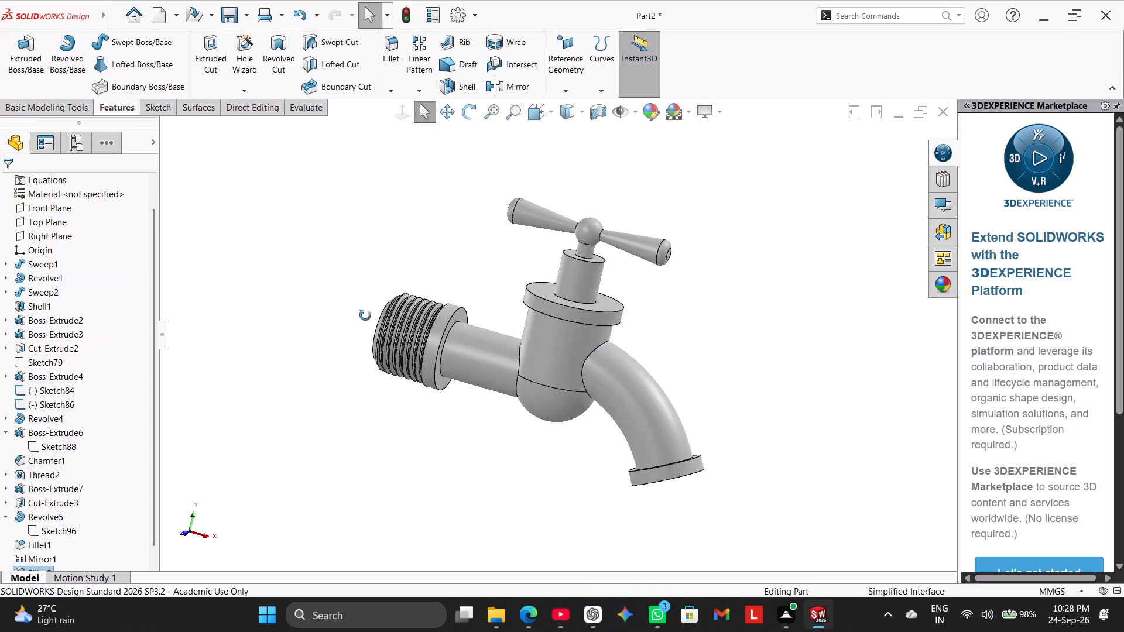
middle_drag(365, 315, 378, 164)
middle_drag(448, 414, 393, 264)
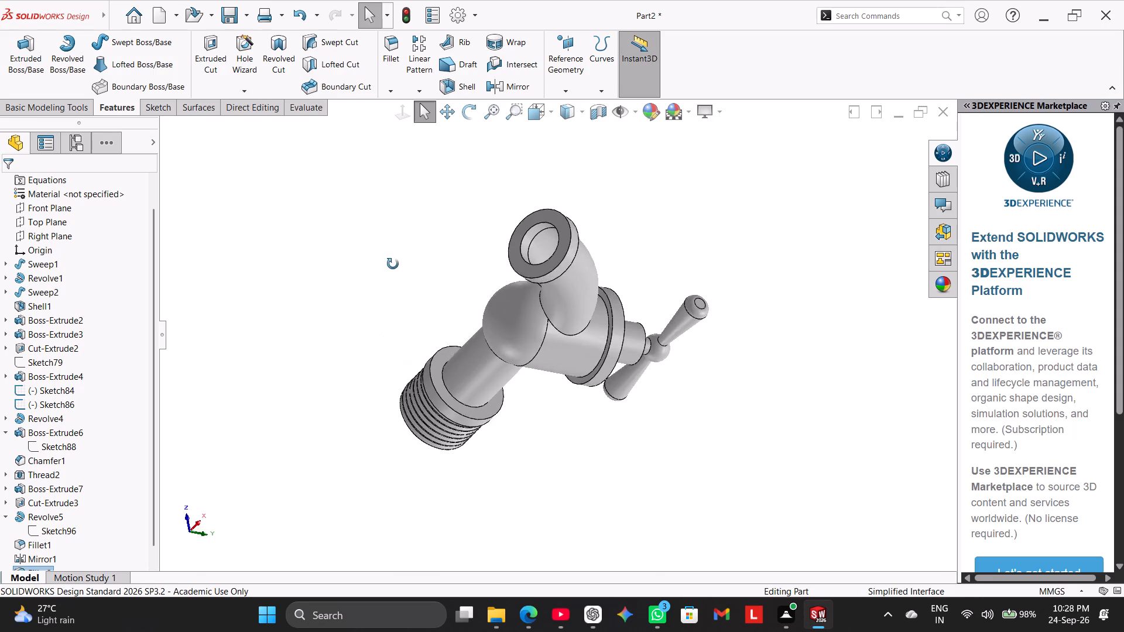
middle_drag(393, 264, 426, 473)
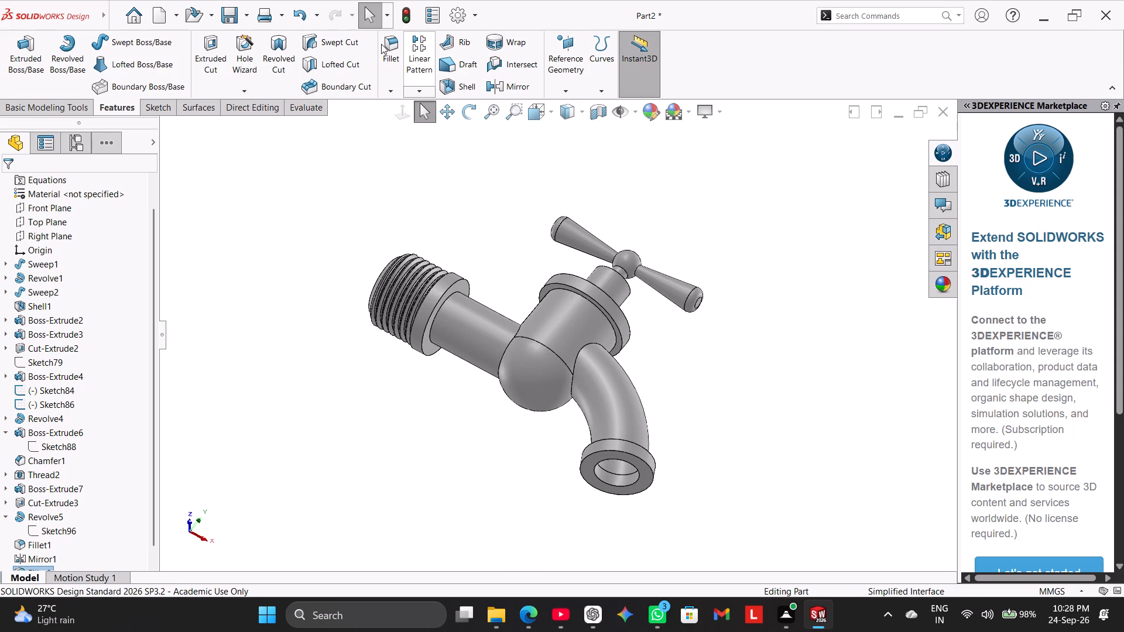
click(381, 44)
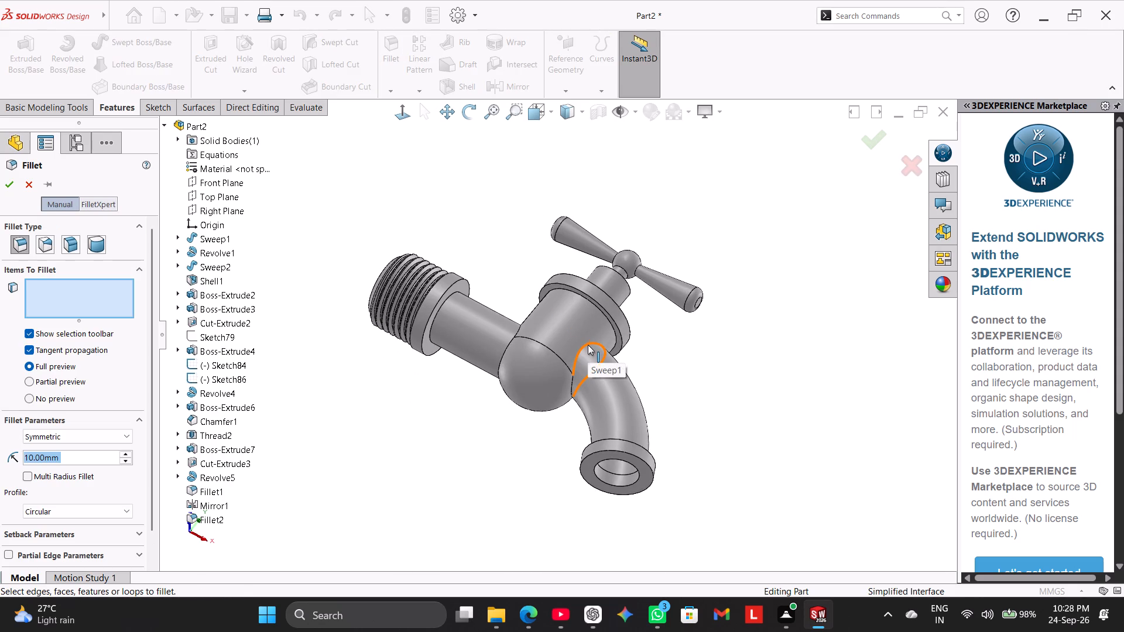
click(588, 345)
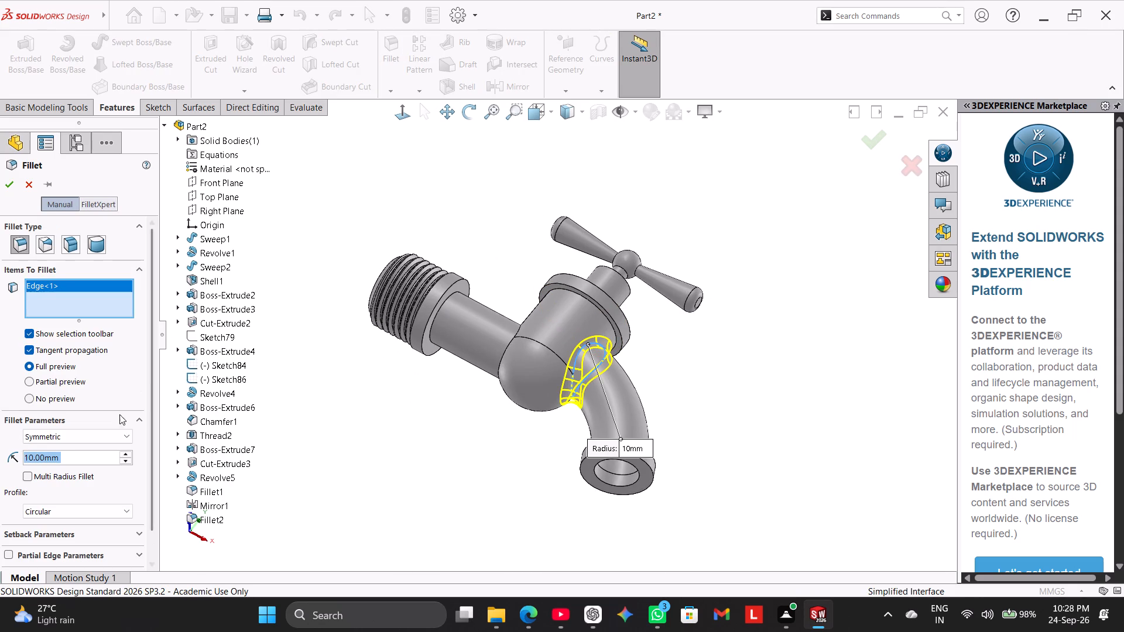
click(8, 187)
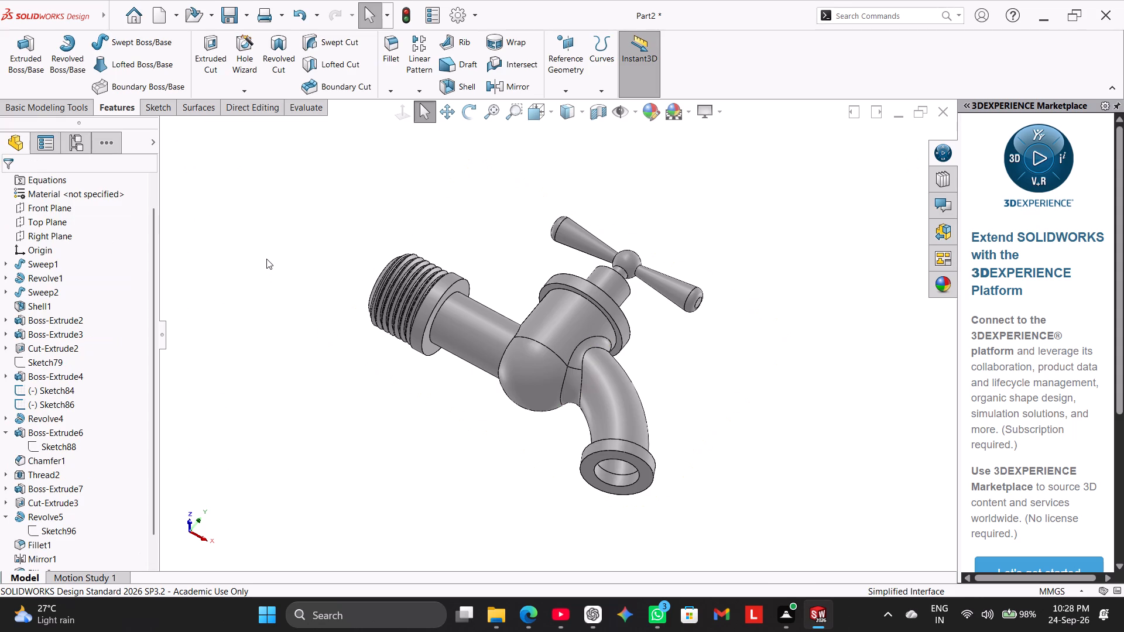
Delete the two spout-joint fillets, Fillet3 and Fillet2, from the model.
middle_drag(266, 260, 251, 417)
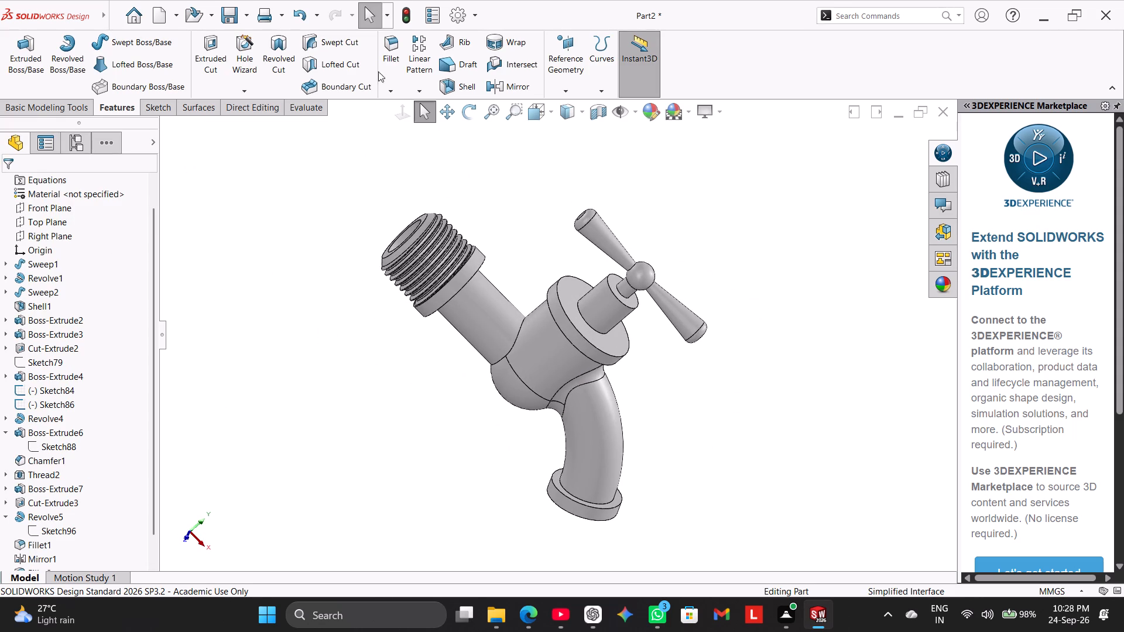
drag(154, 395, 150, 486)
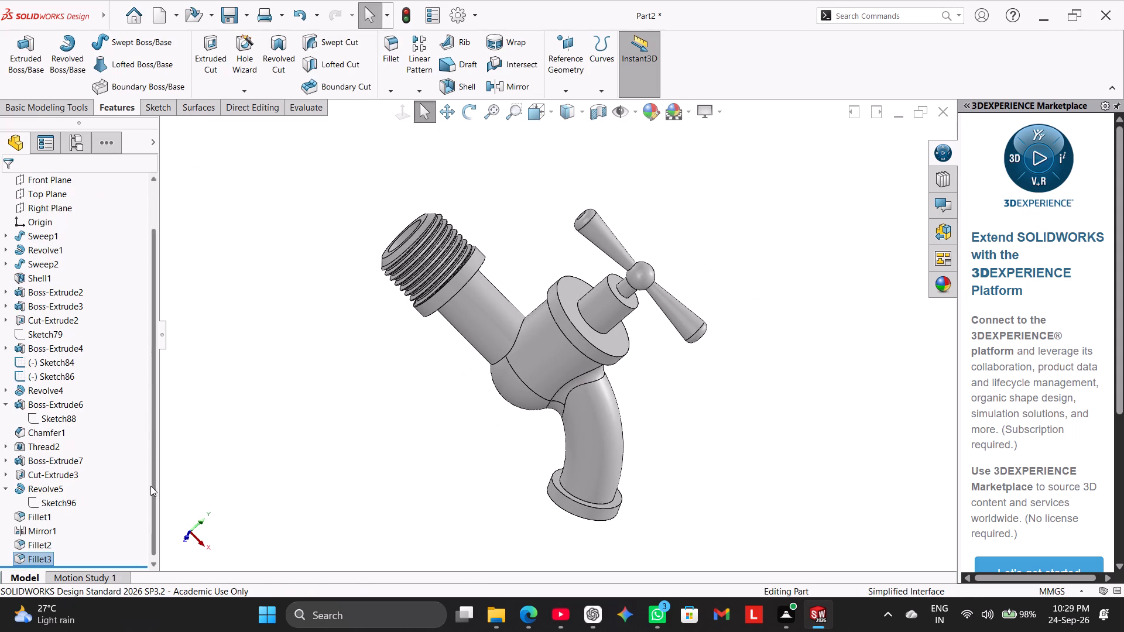
drag(150, 486, 152, 514)
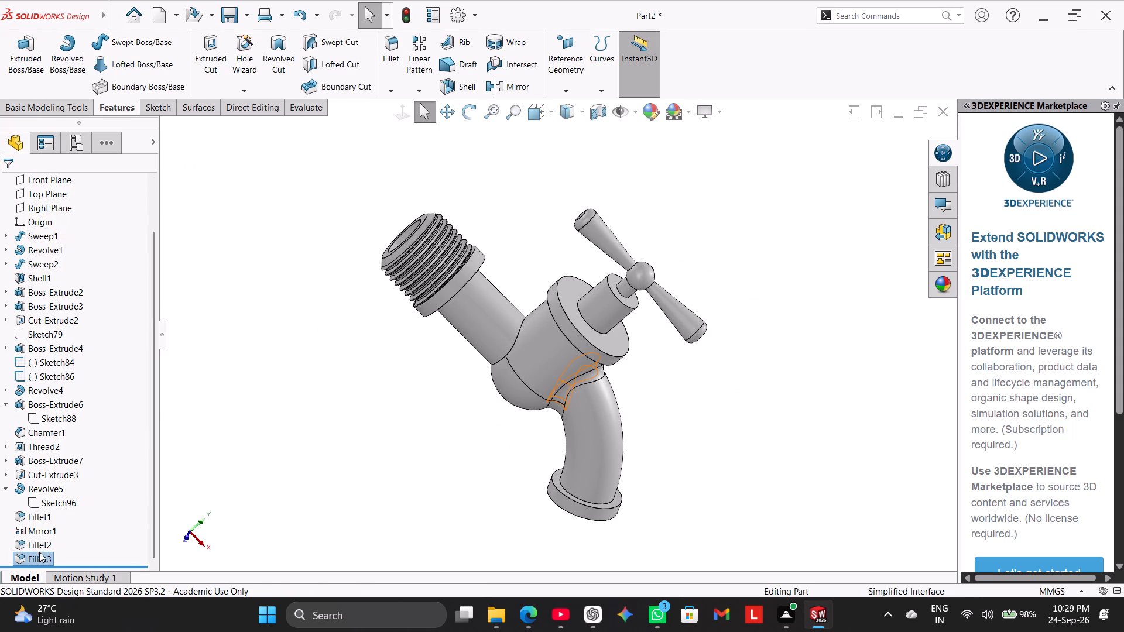
right_click(42, 558)
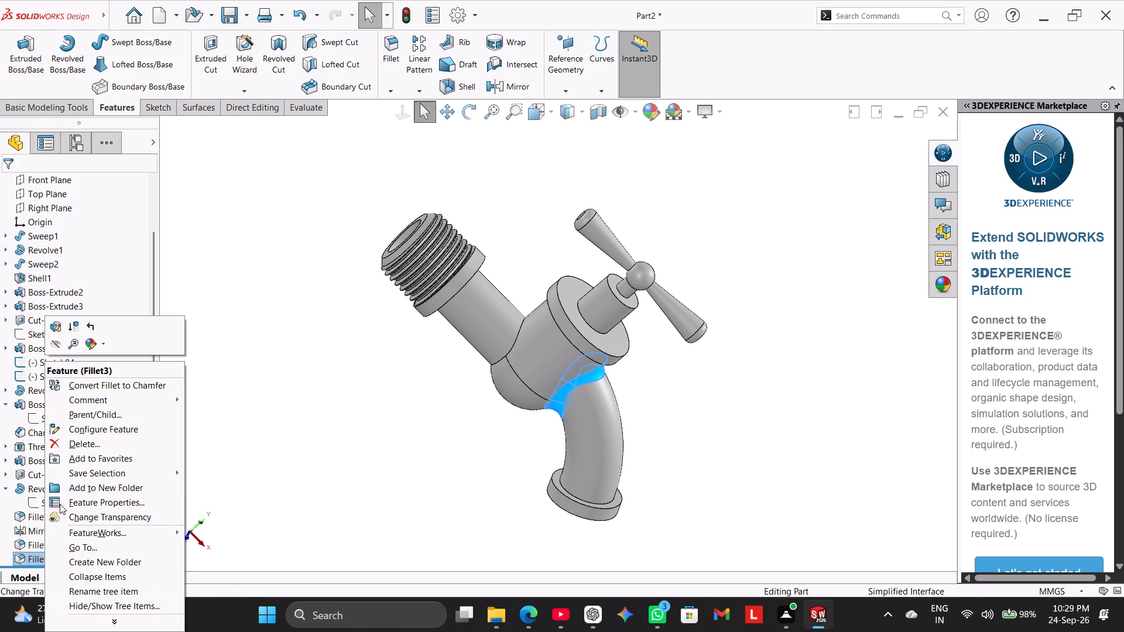
click(78, 442)
click(654, 223)
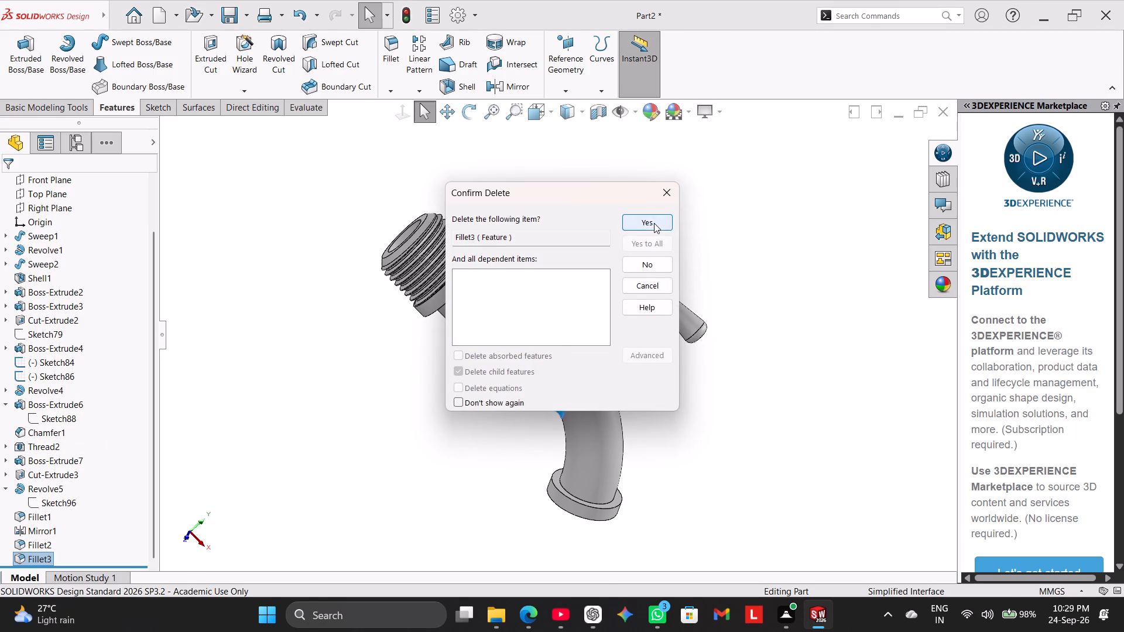
right_click(33, 560)
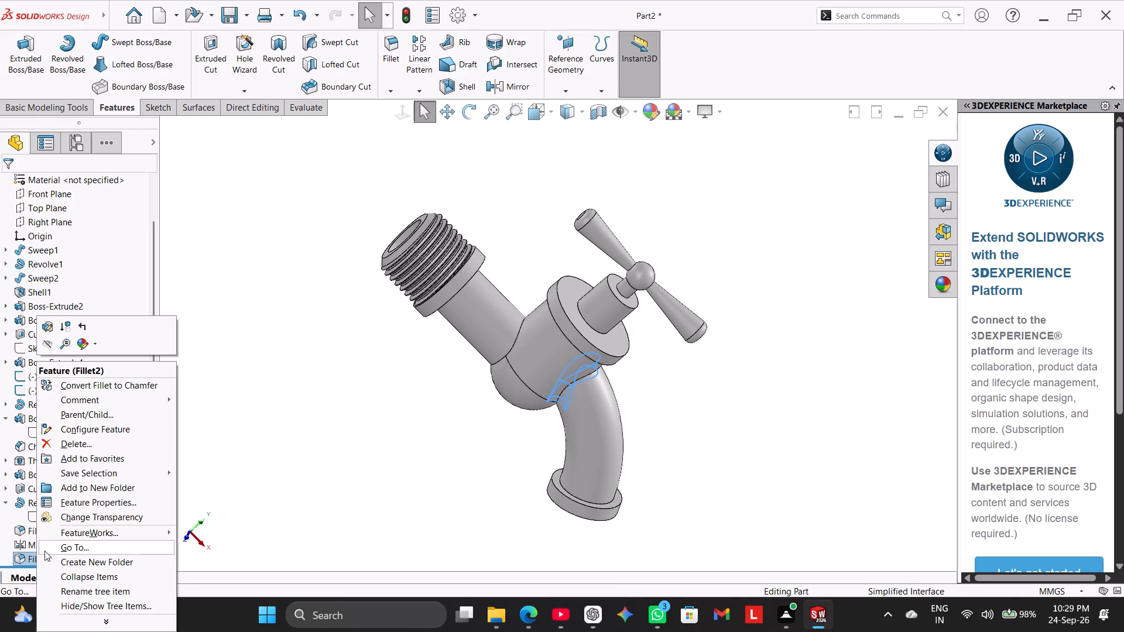
click(73, 441)
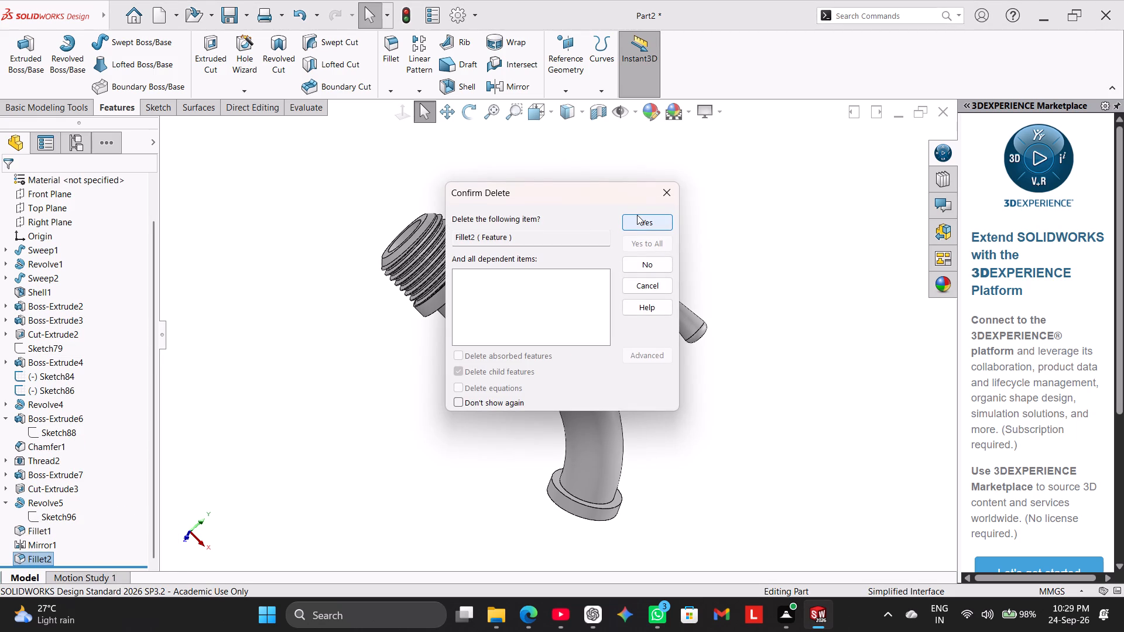
click(638, 215)
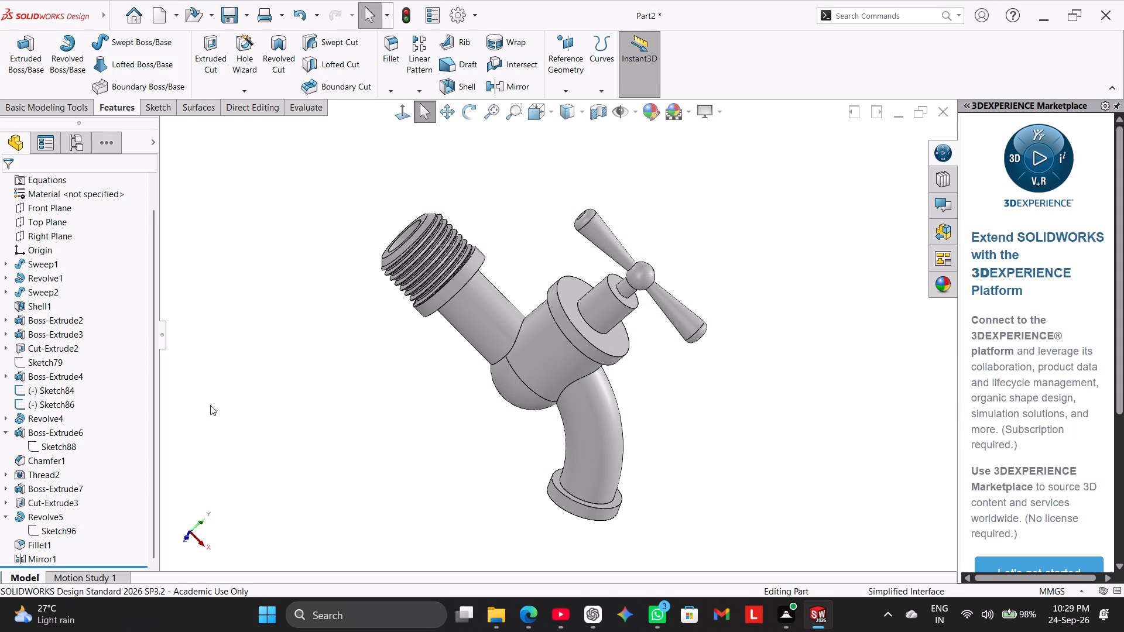
Fillet the edges where the curved spout and the threaded inlet pipe meet the tap body with one 10 mm fillet.
click(392, 47)
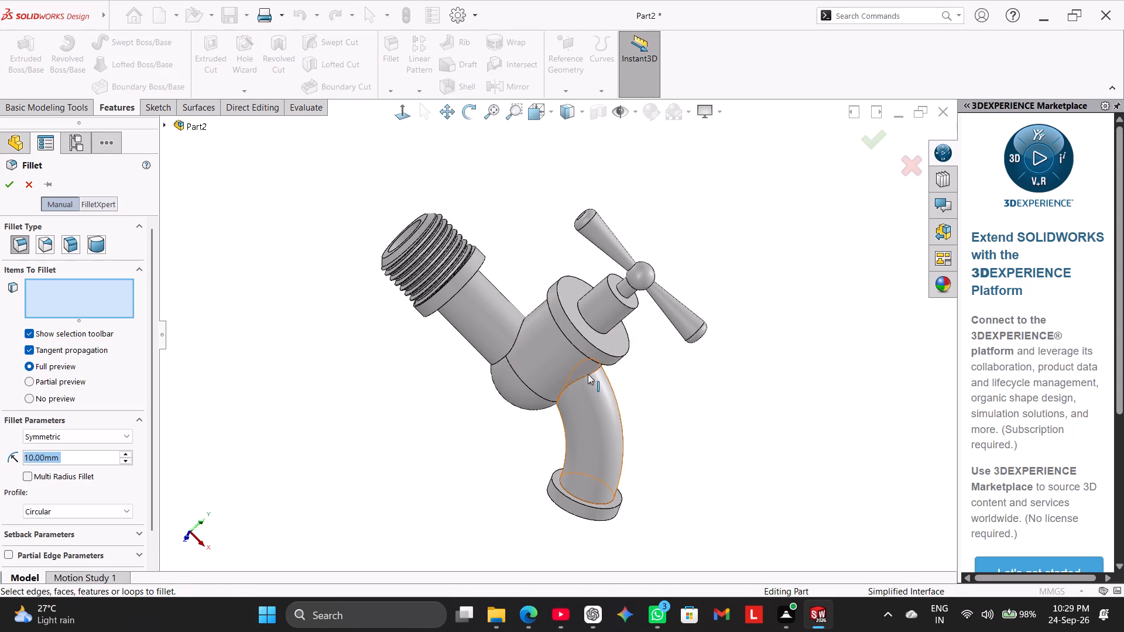
click(588, 374)
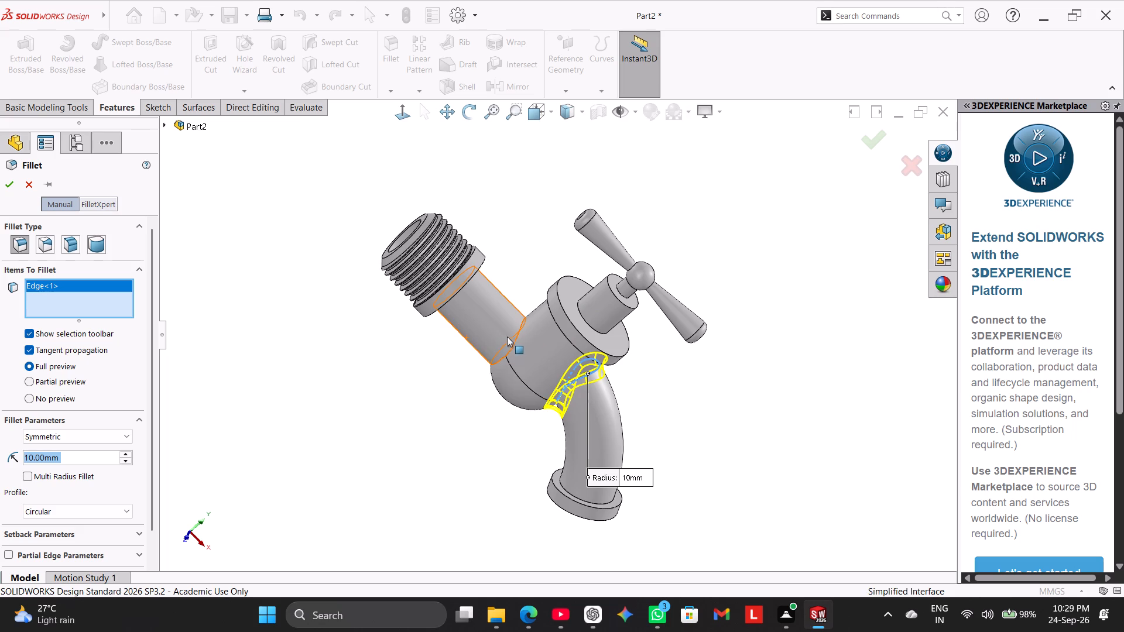
click(519, 334)
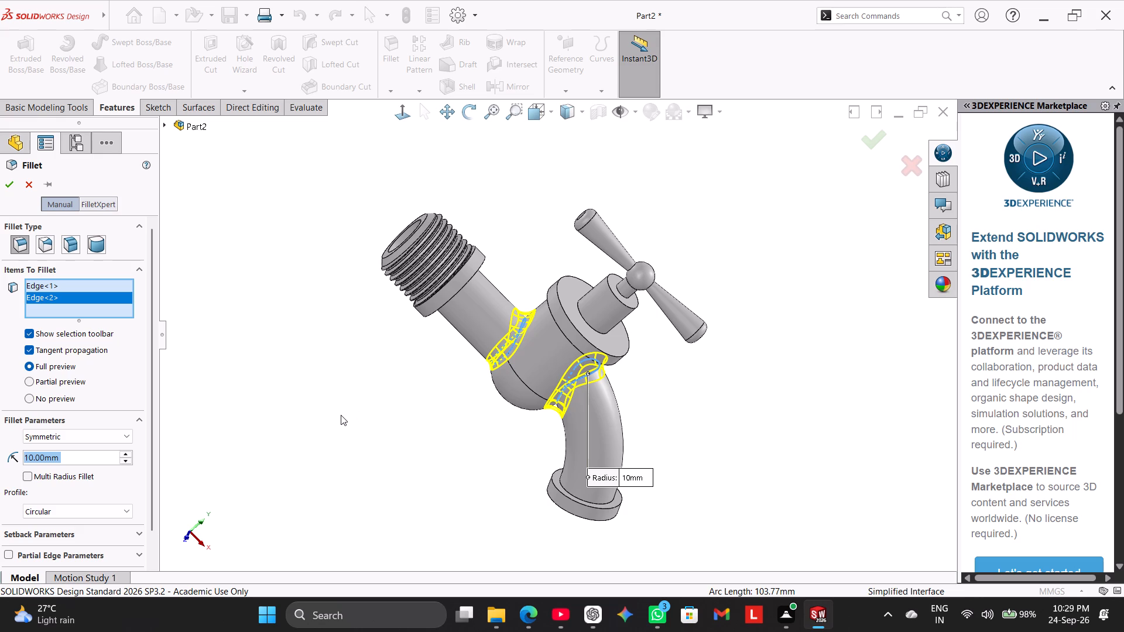
click(2, 185)
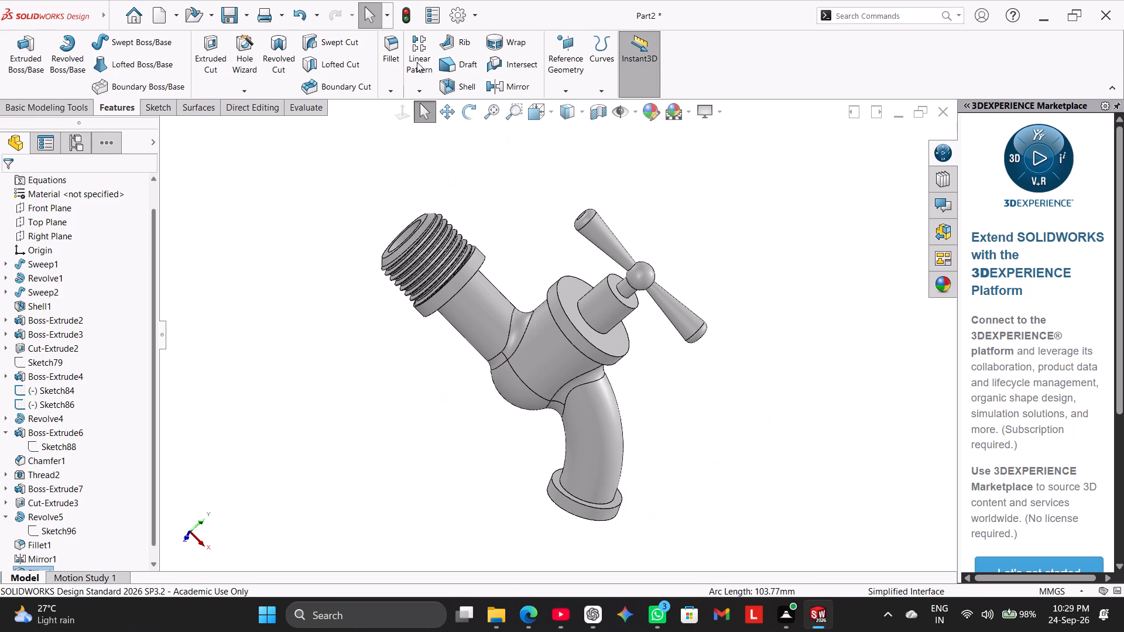
Set up a 2 mm fillet on the spout flange's outlet-side outer rim and the edge where the spout meets the flange.
click(387, 47)
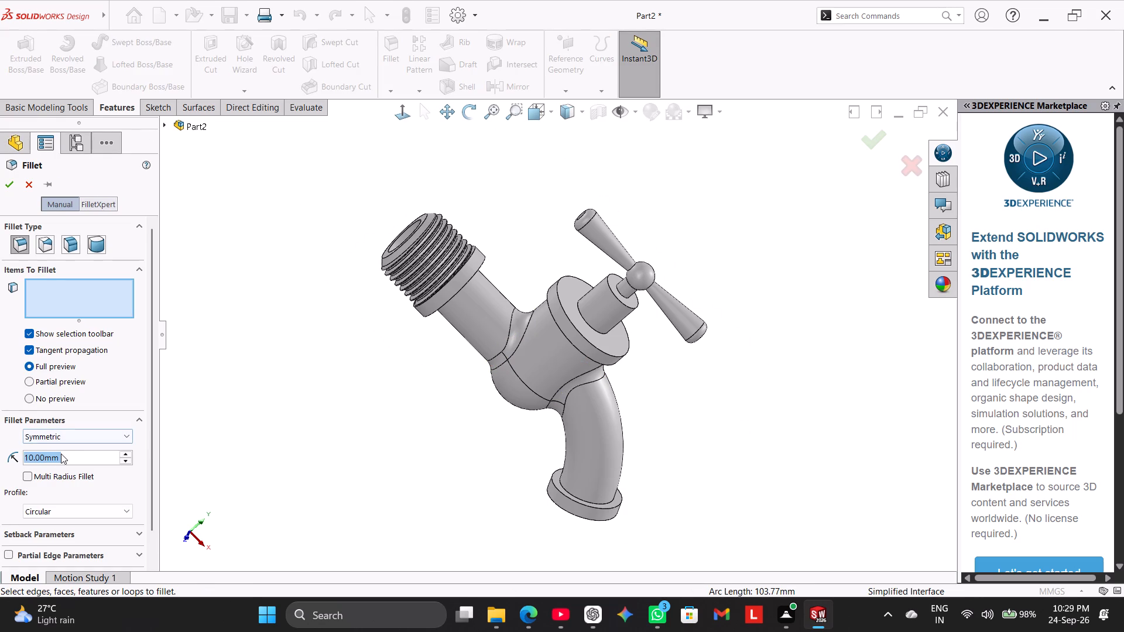
key(2)
key(Return)
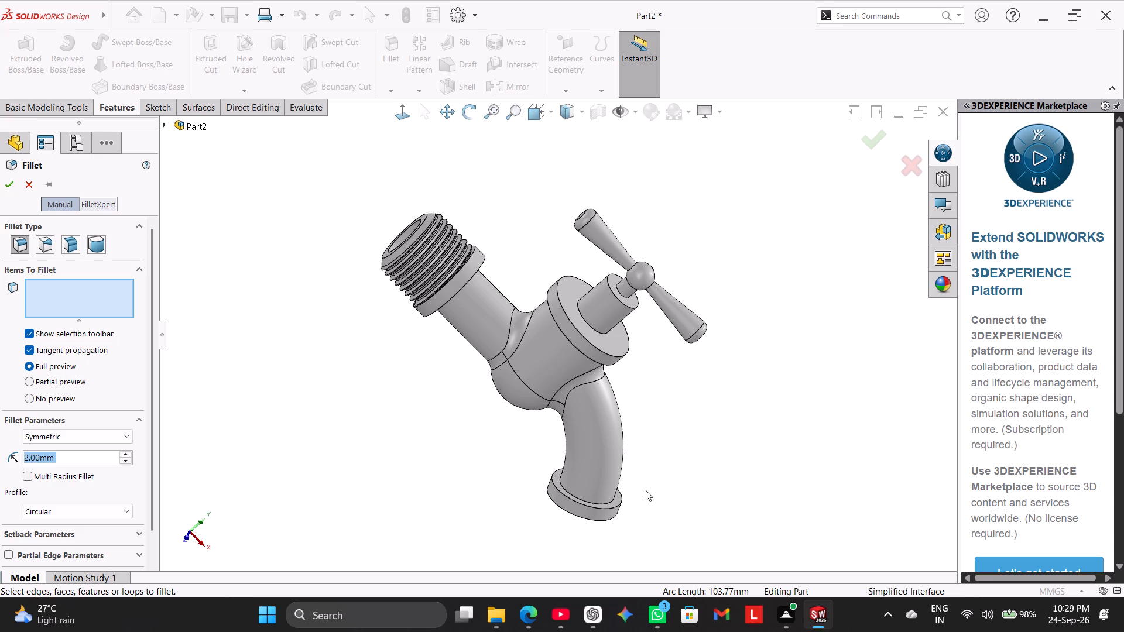
middle_drag(736, 494, 725, 343)
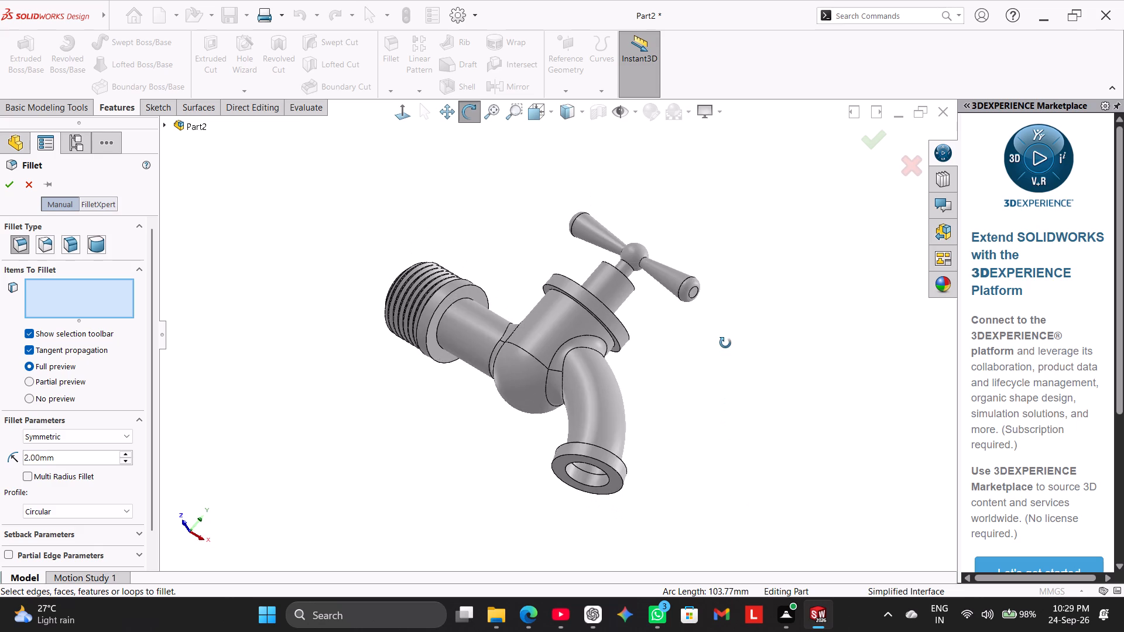
middle_drag(725, 343, 738, 314)
click(630, 431)
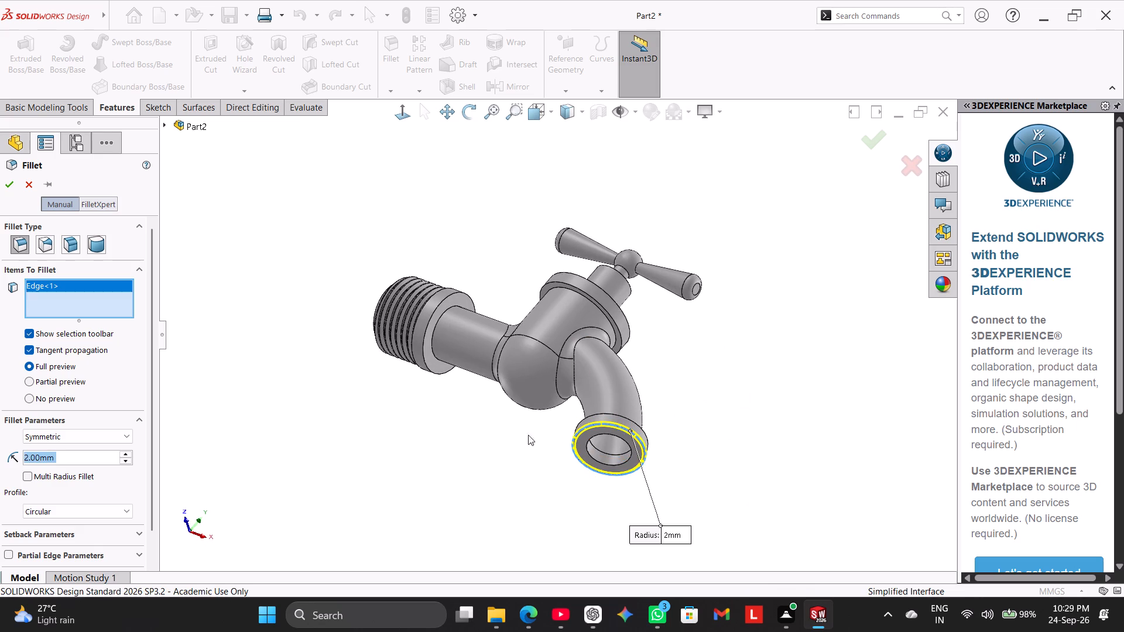
middle_drag(508, 435, 551, 559)
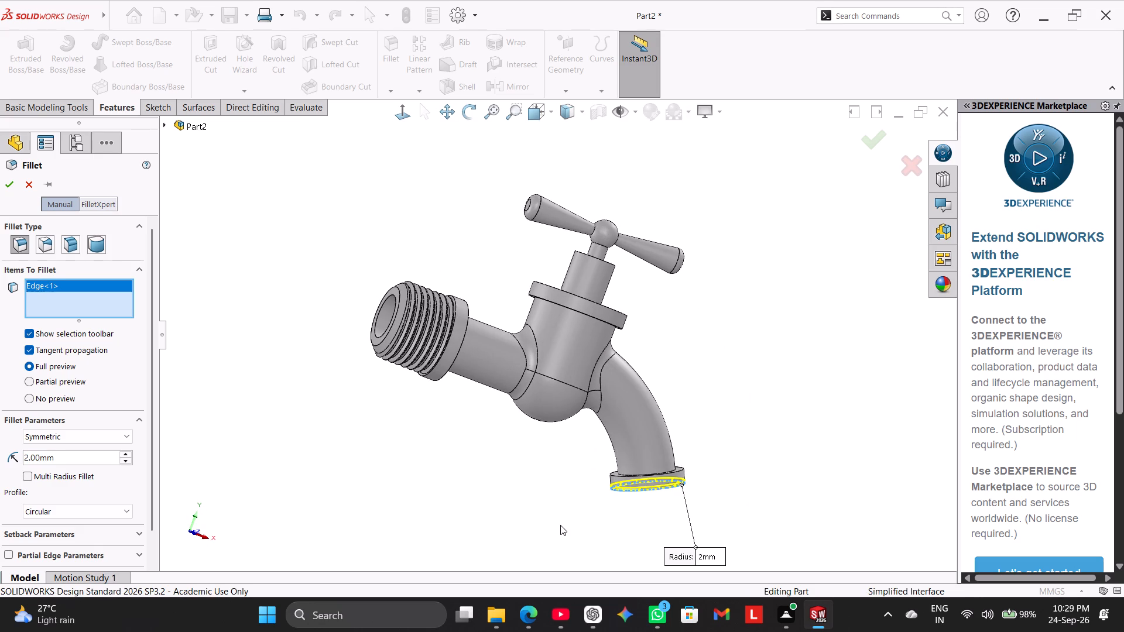
scroll(560, 512, down, 2)
middle_drag(563, 502, 562, 523)
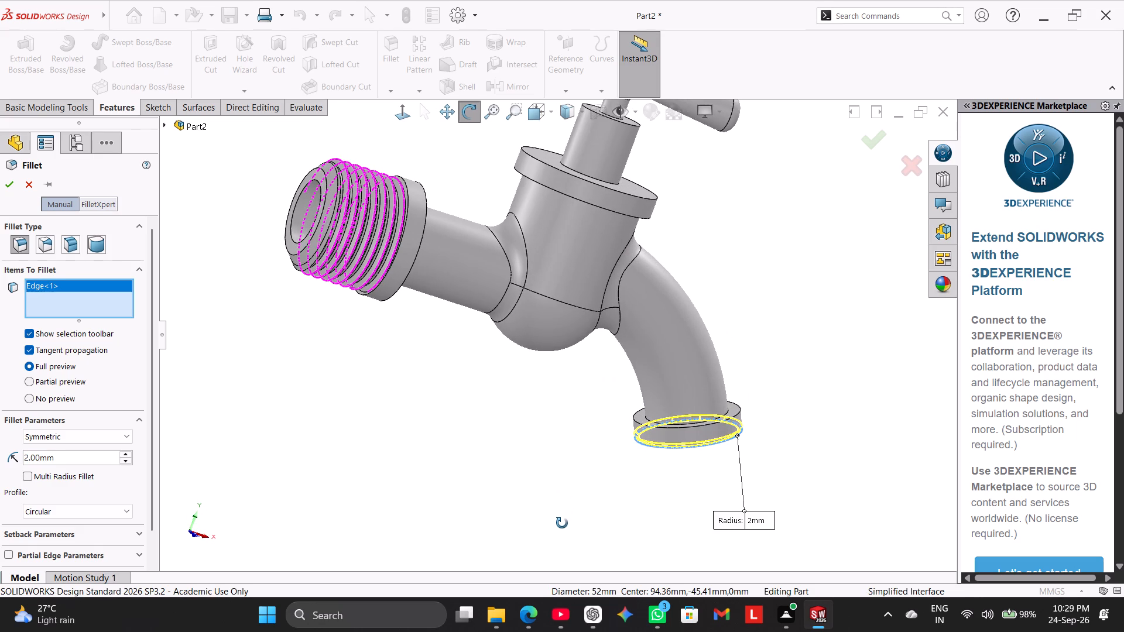
middle_drag(562, 523, 559, 537)
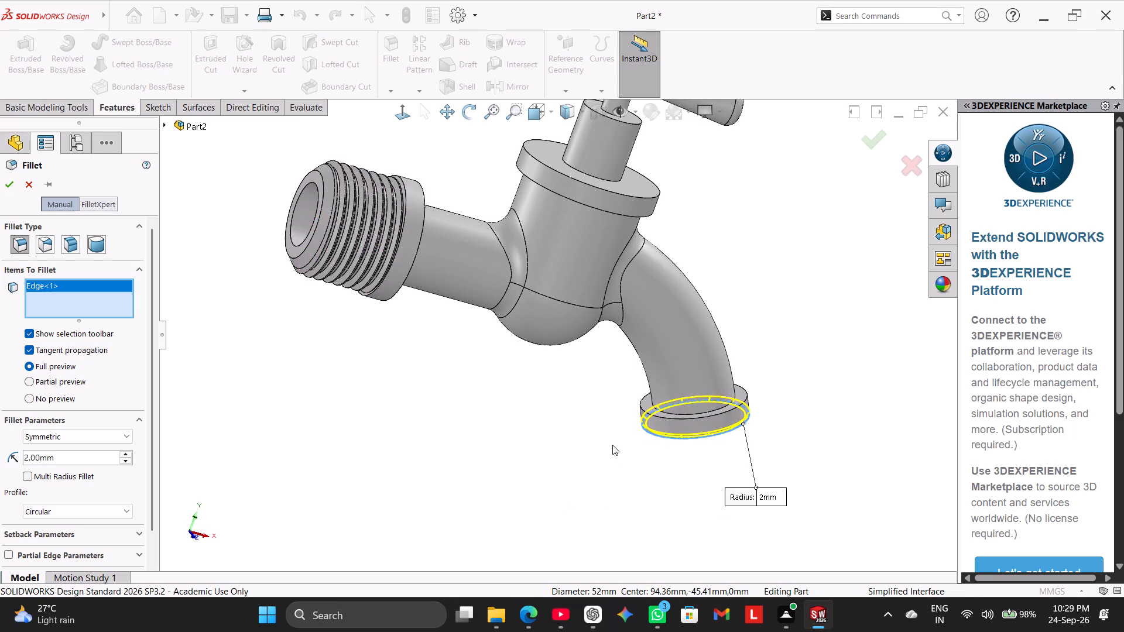
scroll(612, 445, down, 2)
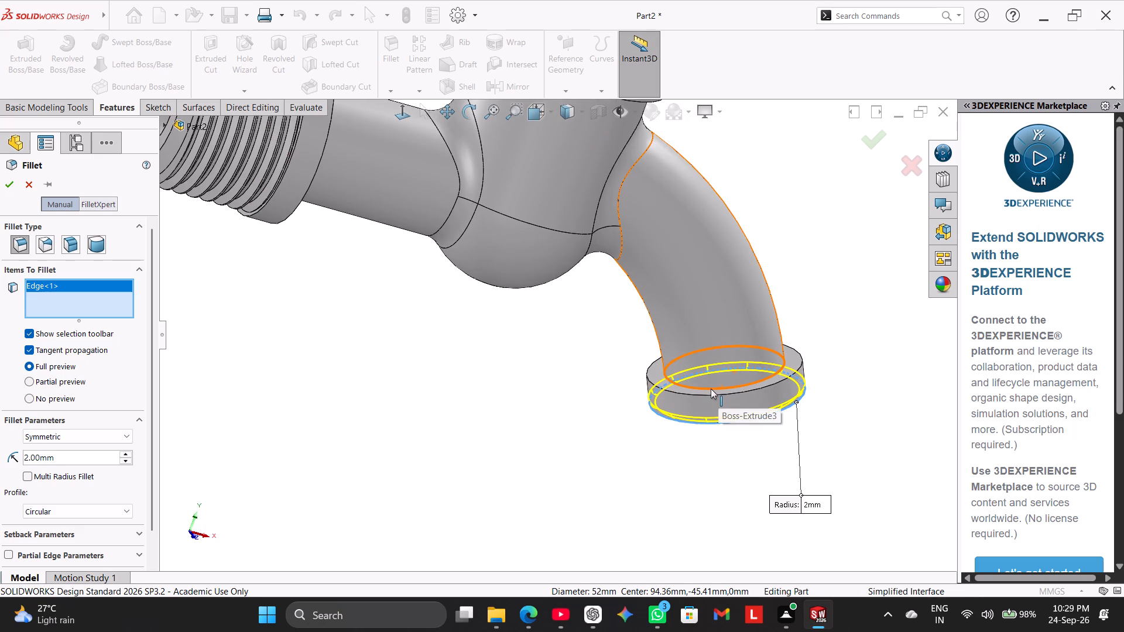
click(711, 389)
Add both outer rims of the inlet collar and the edge where the inlet pipe meets it to the 2 mm fillet.
middle_drag(604, 409, 490, 347)
scroll(490, 347, up, 3)
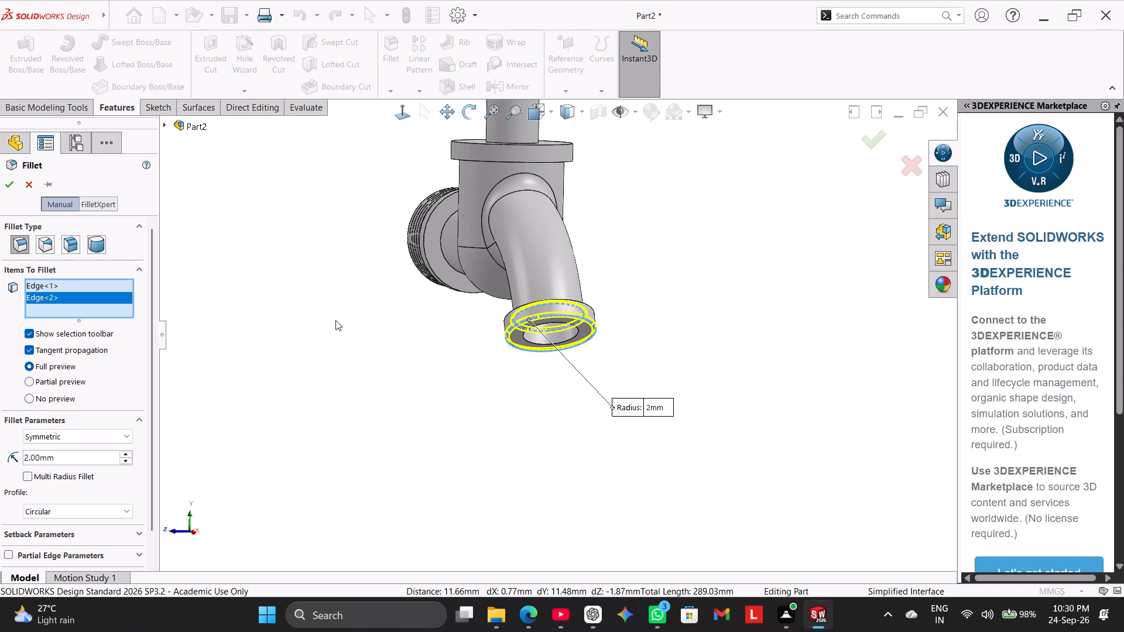
middle_drag(361, 318, 375, 318)
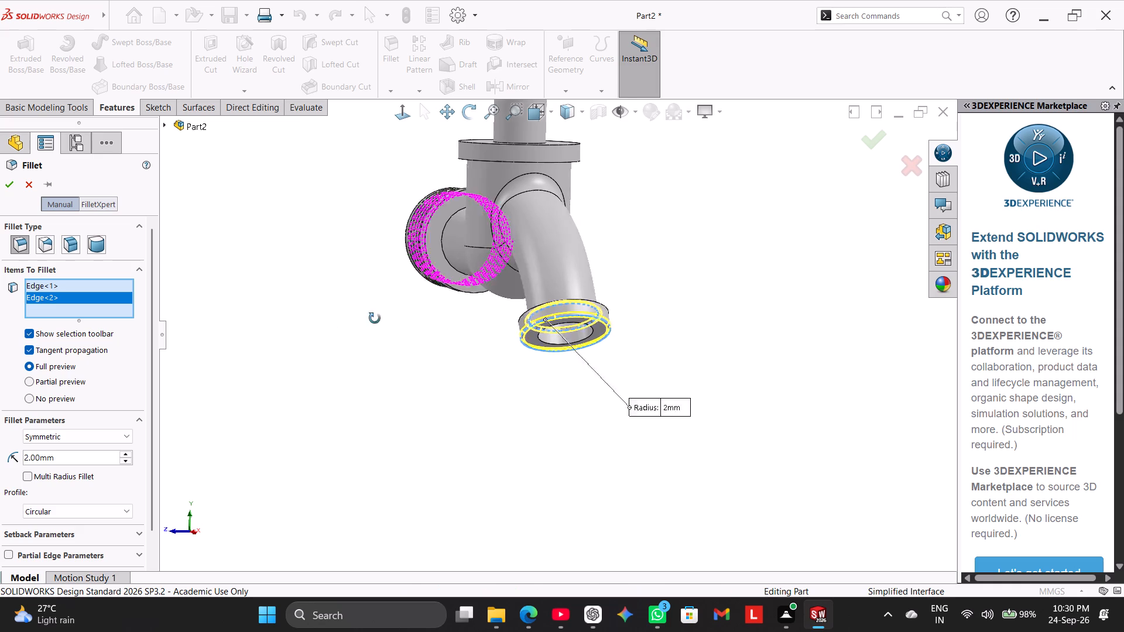
middle_drag(375, 318, 428, 315)
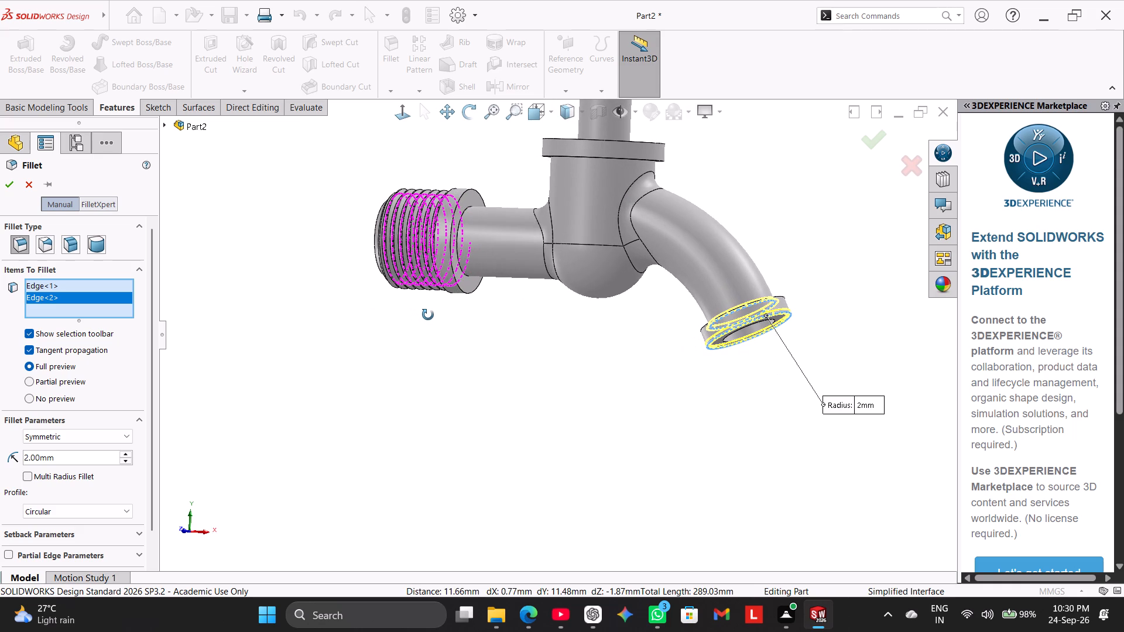
middle_drag(428, 315, 446, 326)
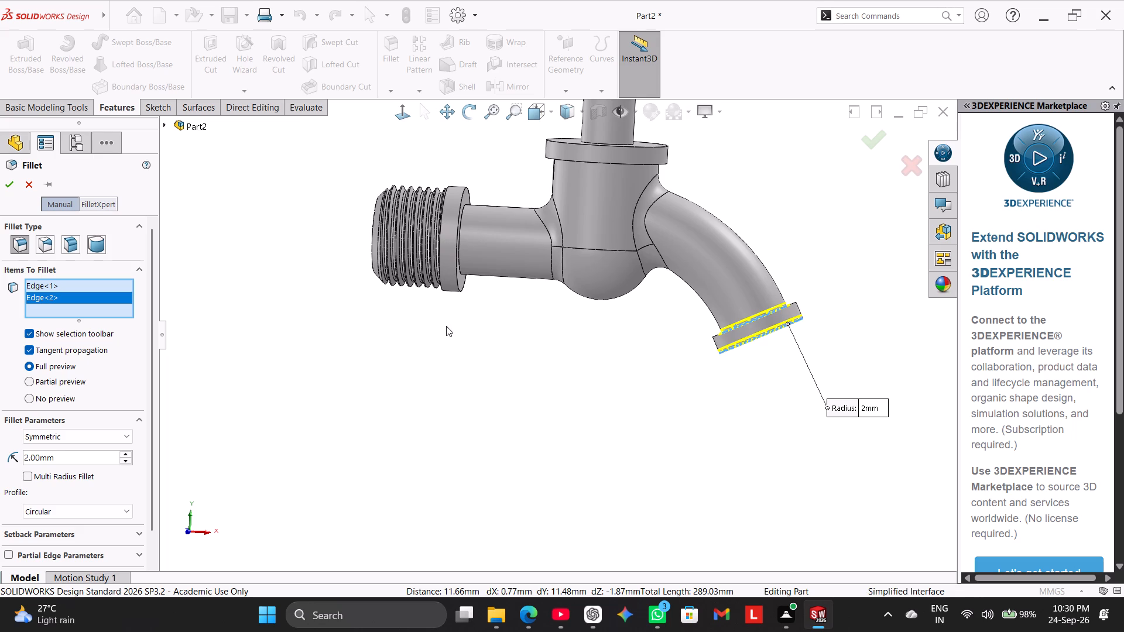
scroll(446, 326, down, 2)
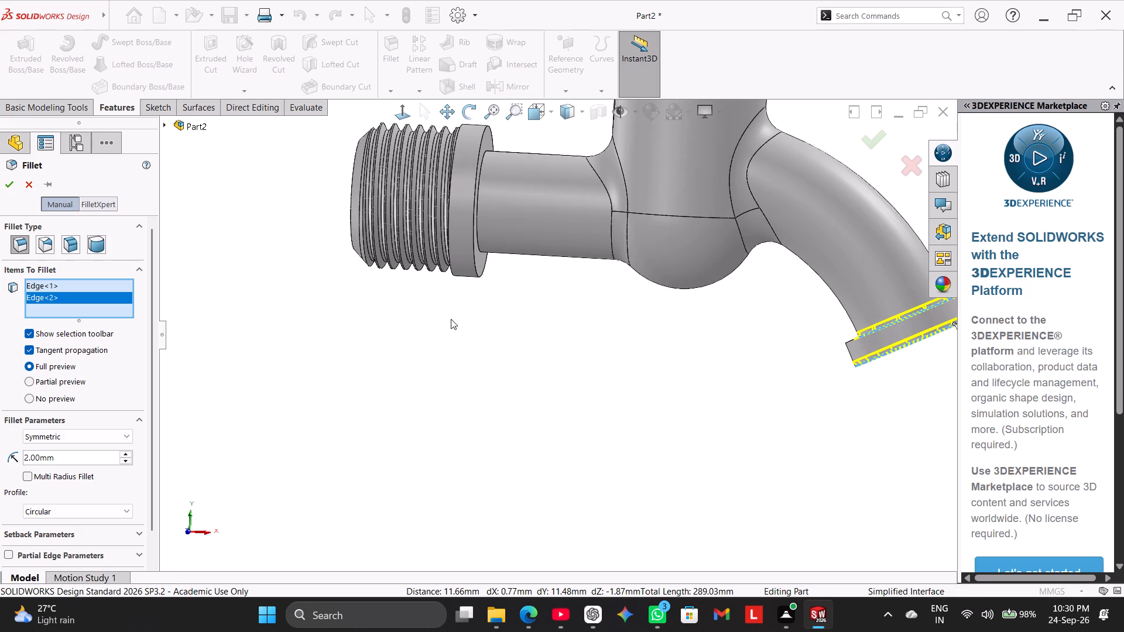
click(474, 259)
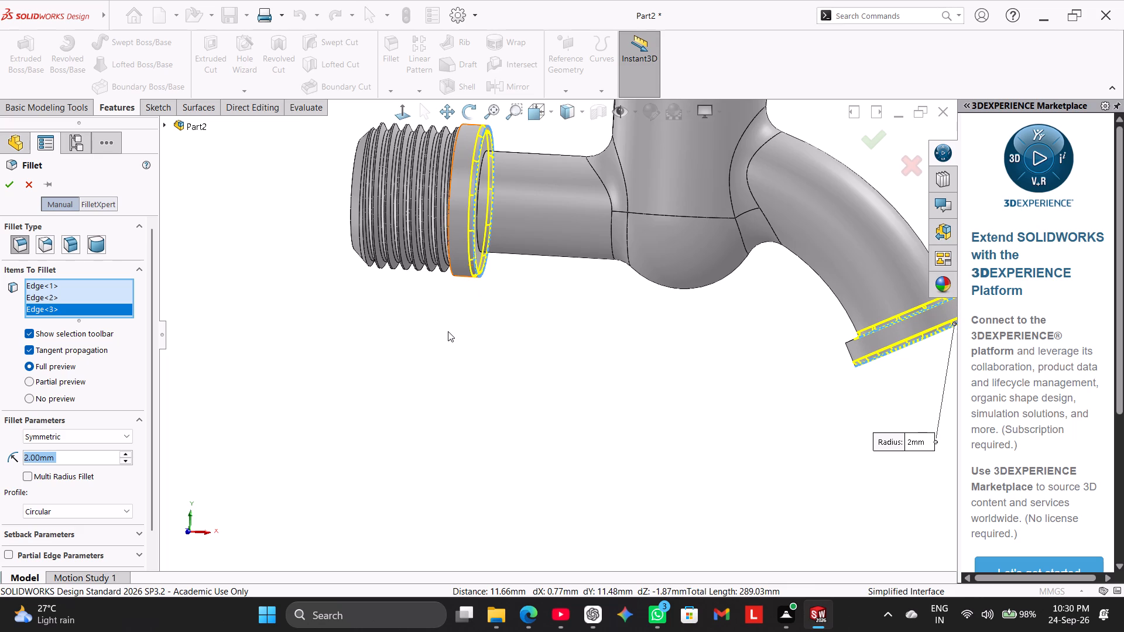
scroll(464, 290, up, 1)
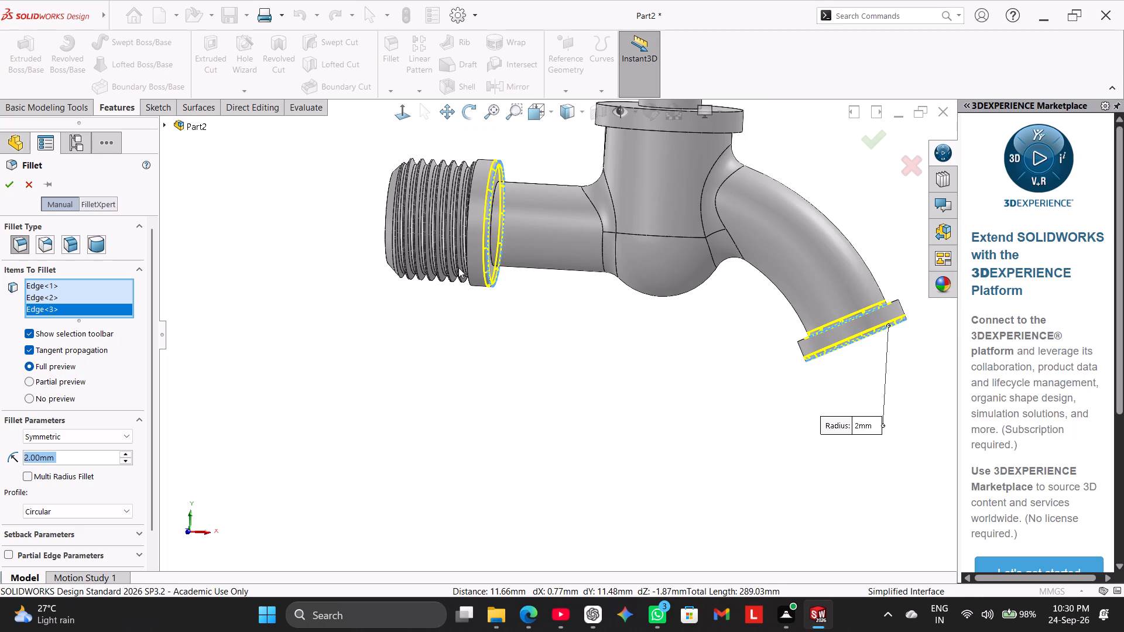
middle_drag(437, 145, 474, 193)
scroll(496, 183, down, 3)
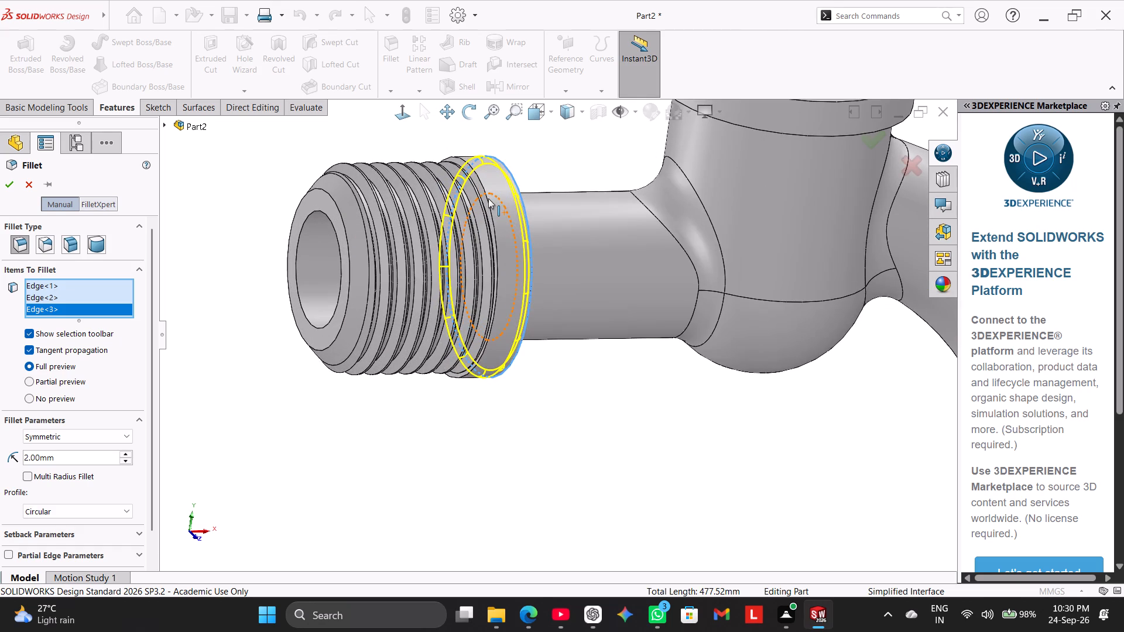
click(485, 191)
scroll(687, 343, up, 3)
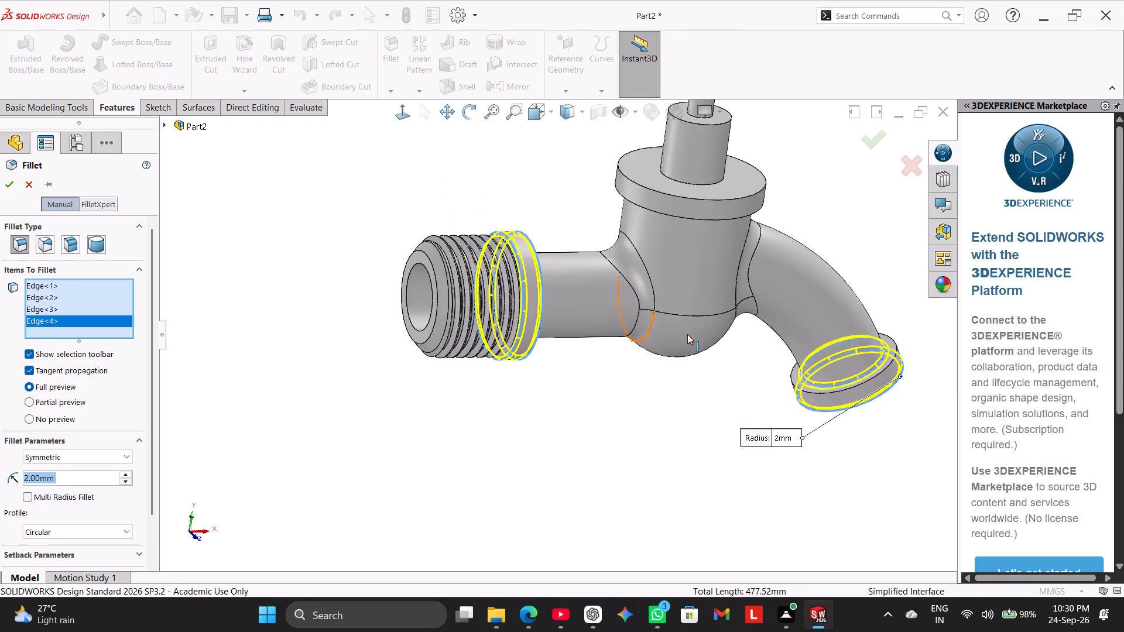
scroll(687, 334, up, 1)
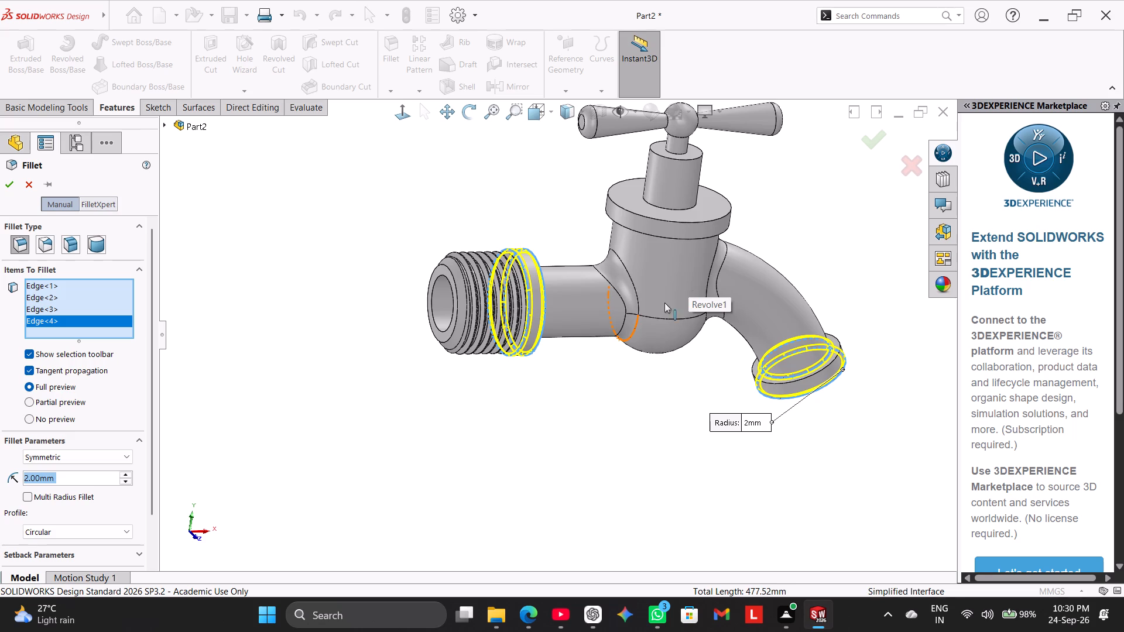
middle_drag(624, 386, 566, 370)
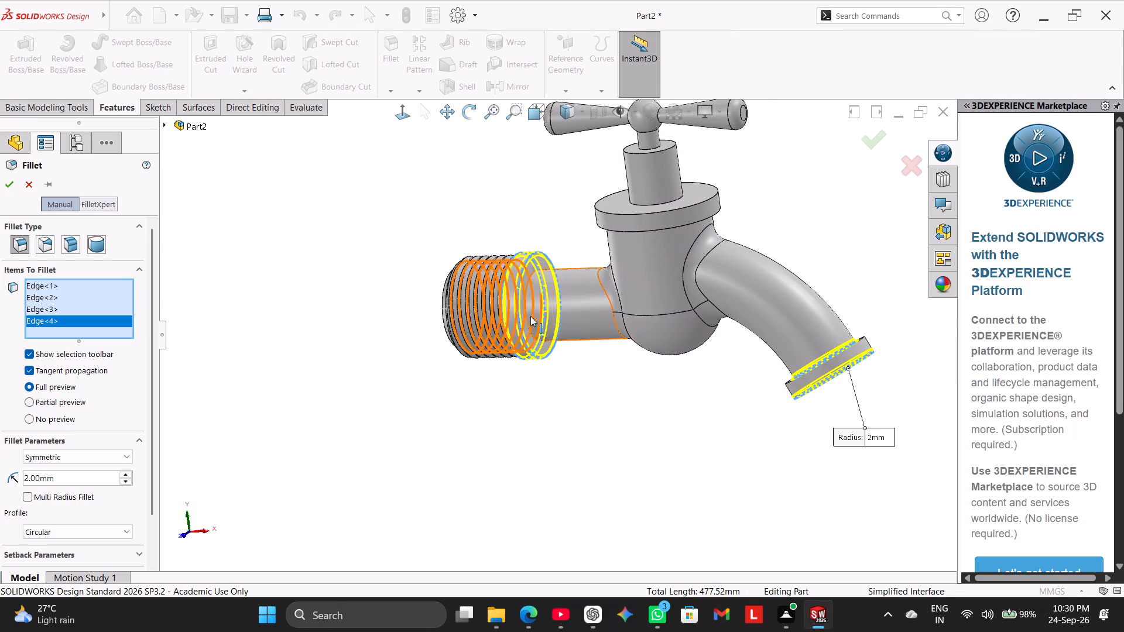
click(525, 311)
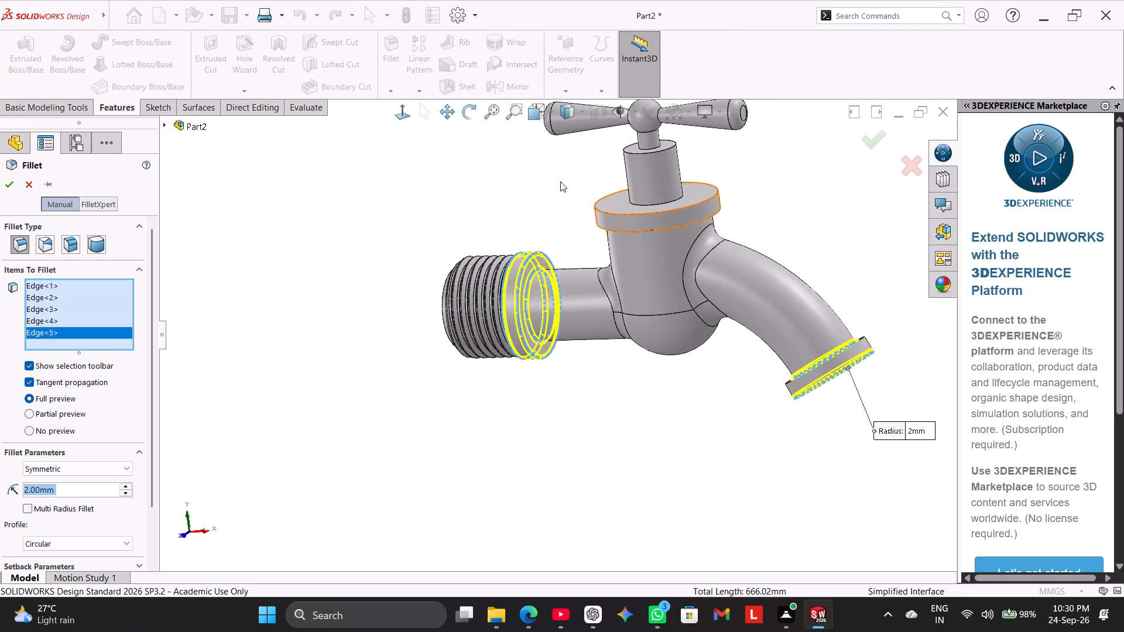
Add the top face and lower outer rim of the flange above the tap body to the 2 mm fillet.
middle_drag(546, 177, 582, 255)
scroll(595, 242, down, 3)
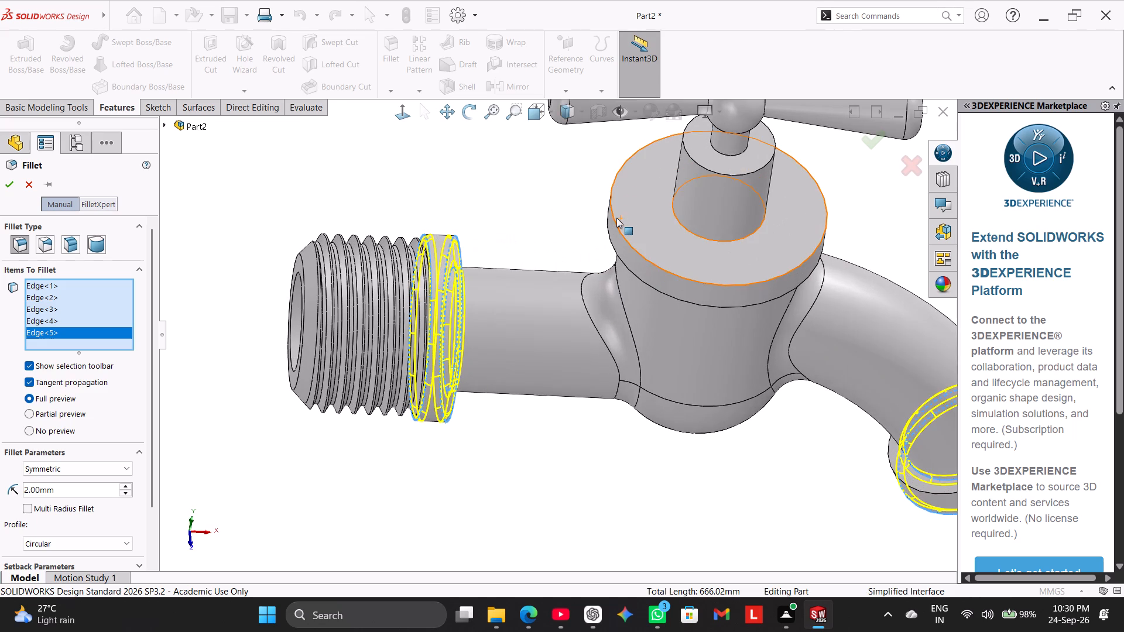
click(616, 217)
middle_drag(570, 209, 614, 126)
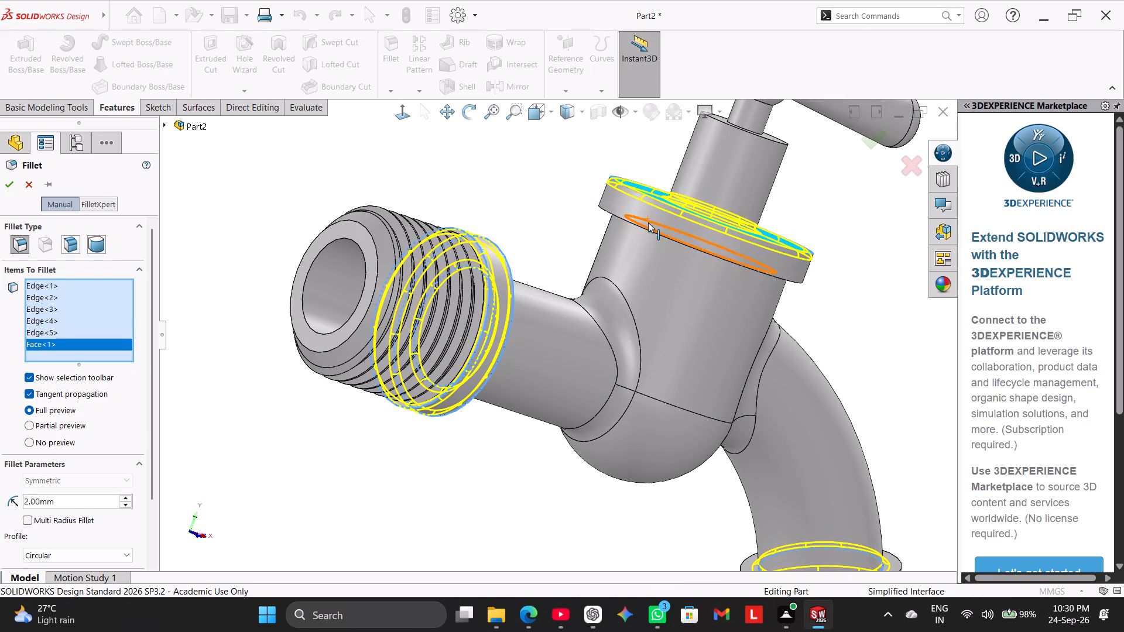
click(649, 230)
Include the top rim of the cylindrical neck below the handle and apply the 2 mm fillet.
middle_drag(578, 225, 575, 176)
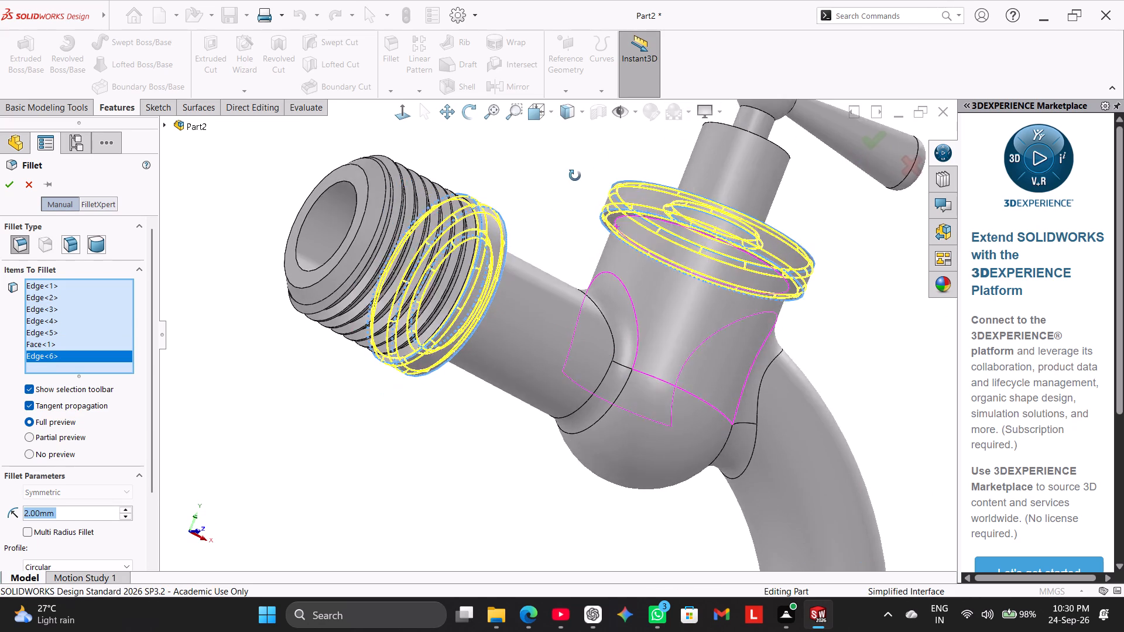
middle_drag(575, 176, 546, 218)
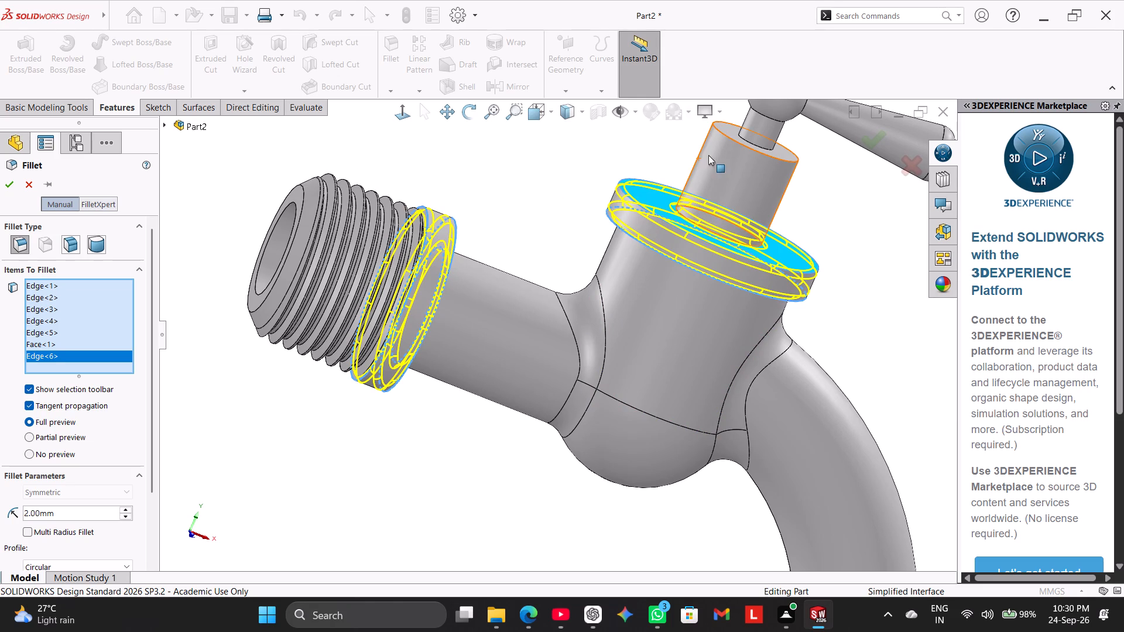
click(722, 133)
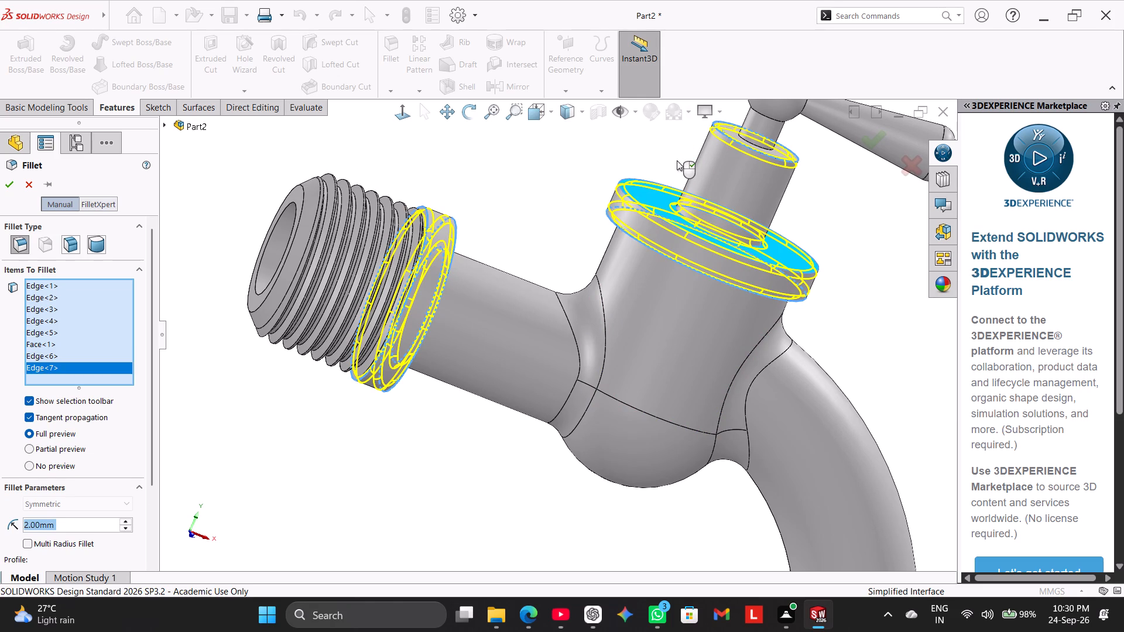
scroll(684, 154, up, 1)
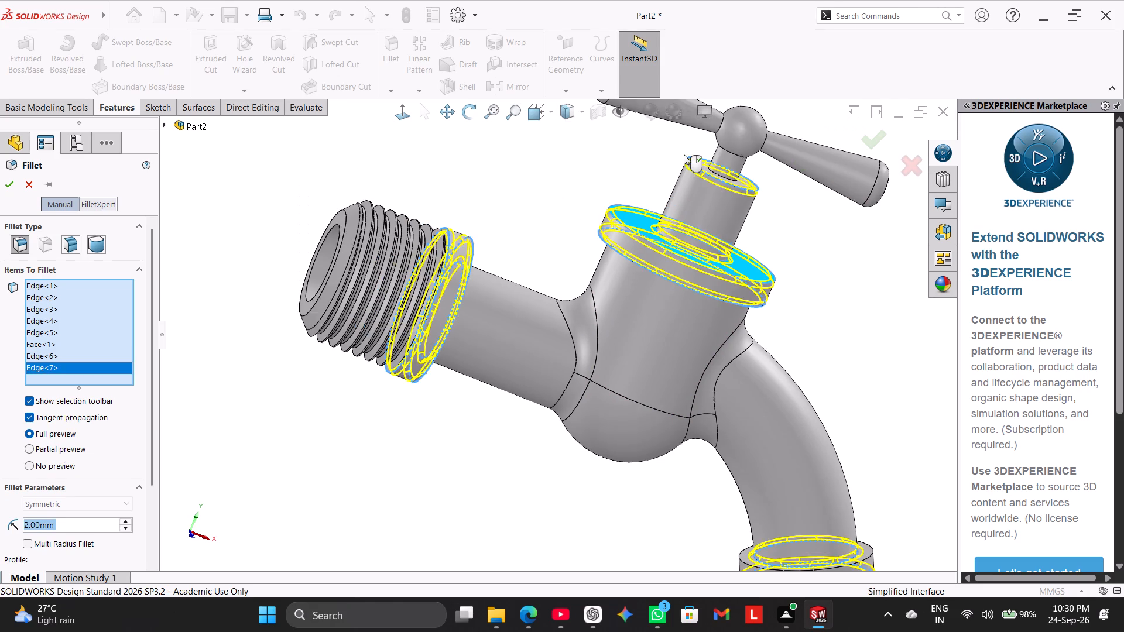
scroll(684, 154, up, 2)
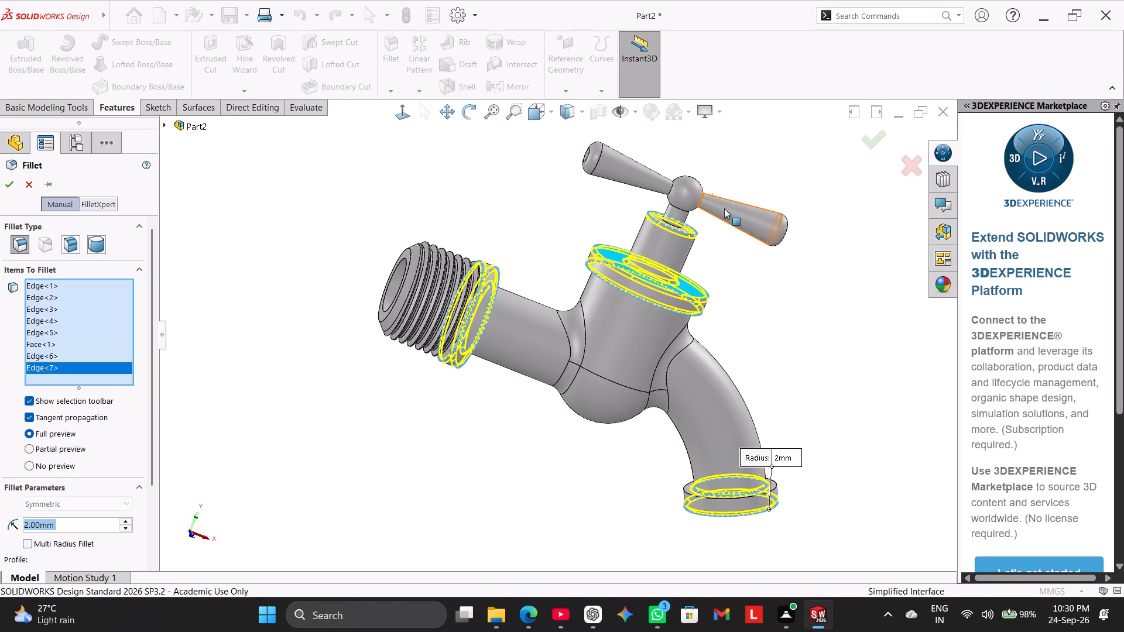
middle_drag(816, 297, 768, 246)
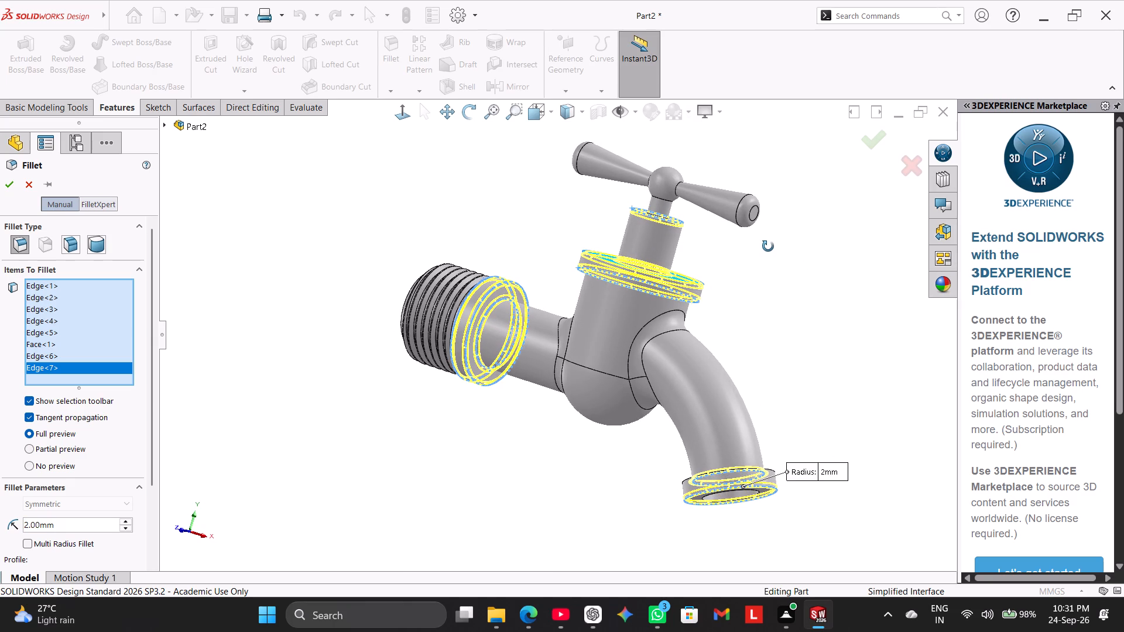
middle_drag(768, 246, 767, 237)
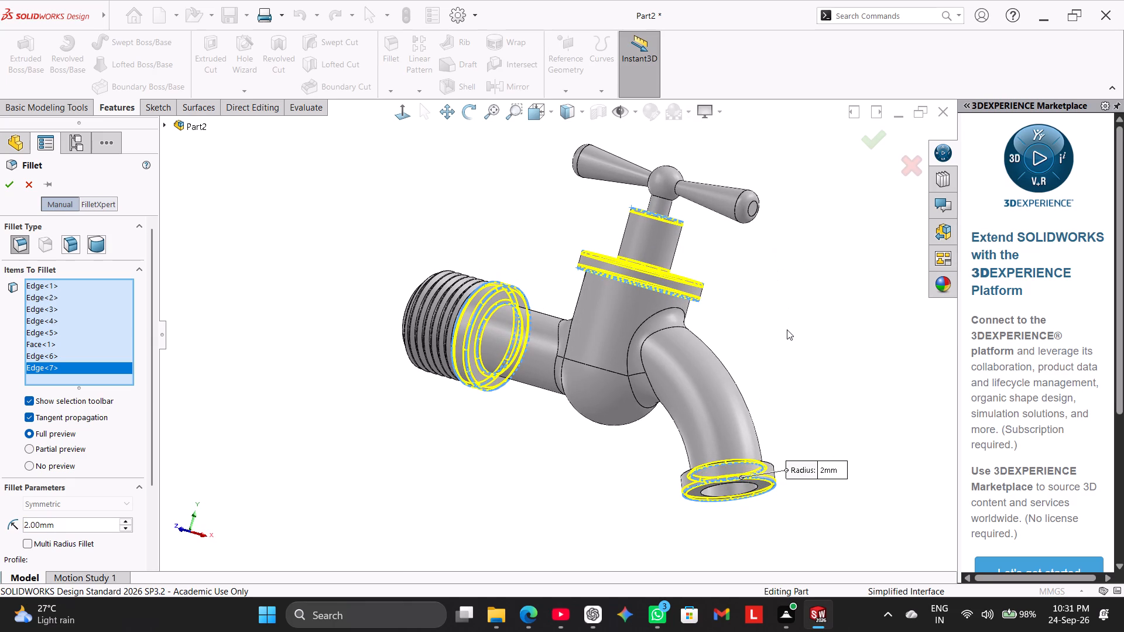
scroll(787, 329, up, 1)
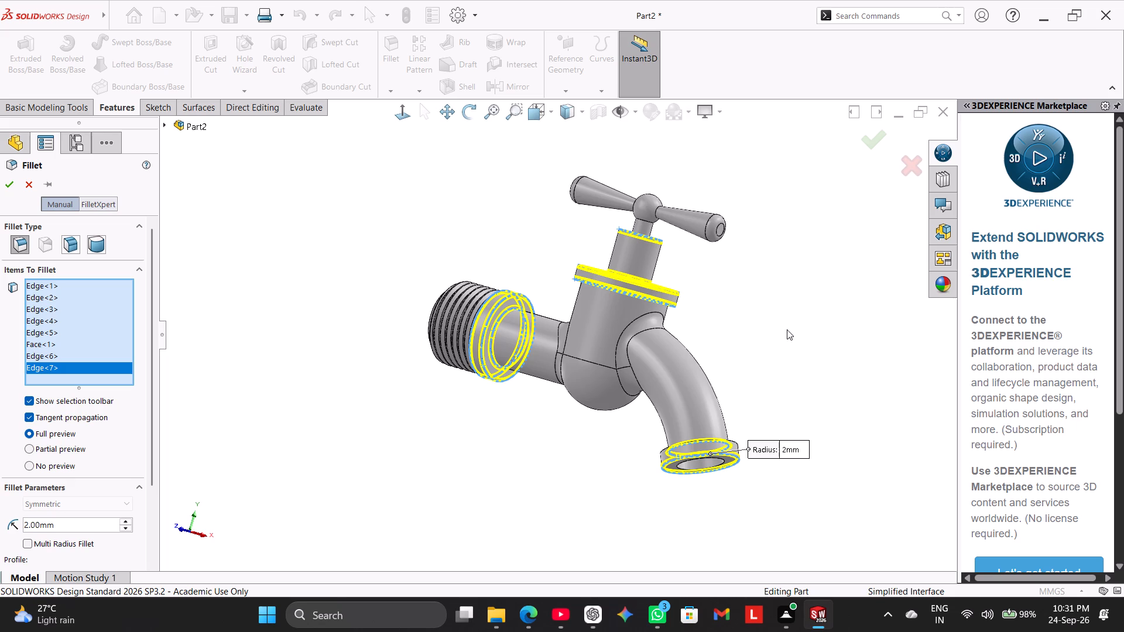
click(10, 183)
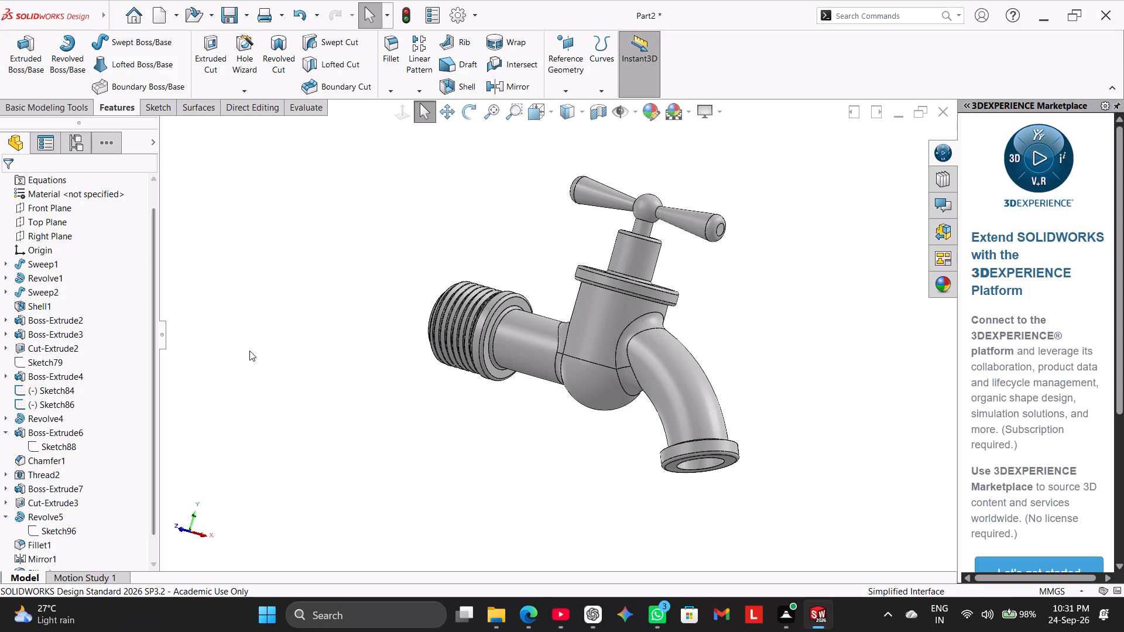
Edit Fillet5 to also round the spout flange's outer rim on the tap-body side at 2 mm.
right_drag(251, 351, 340, 266)
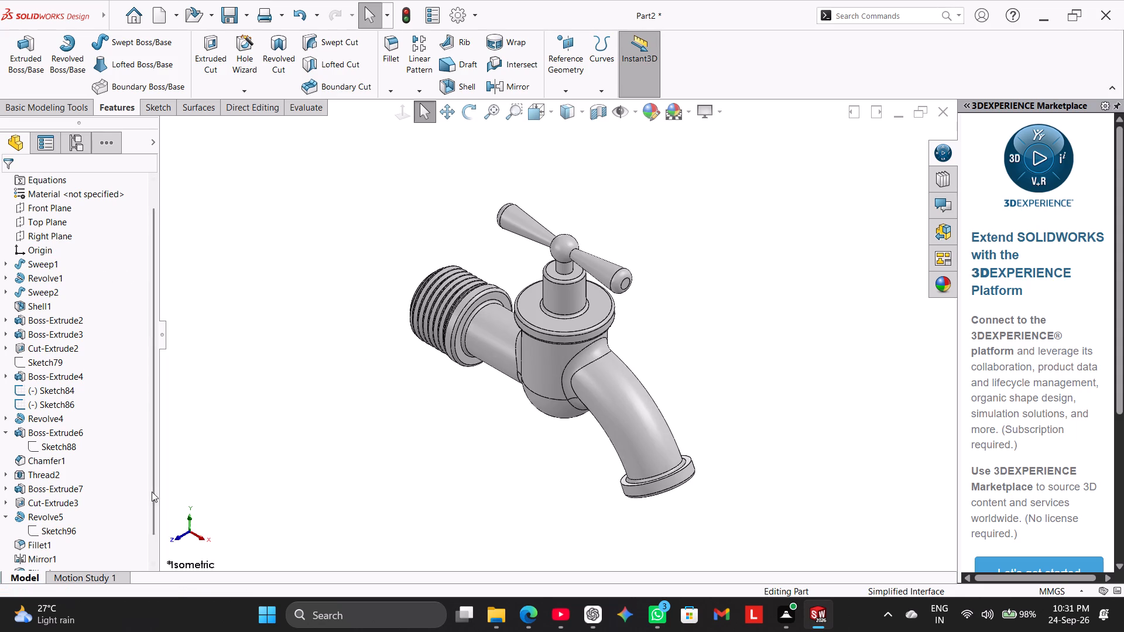
drag(151, 487, 139, 555)
right_click(40, 559)
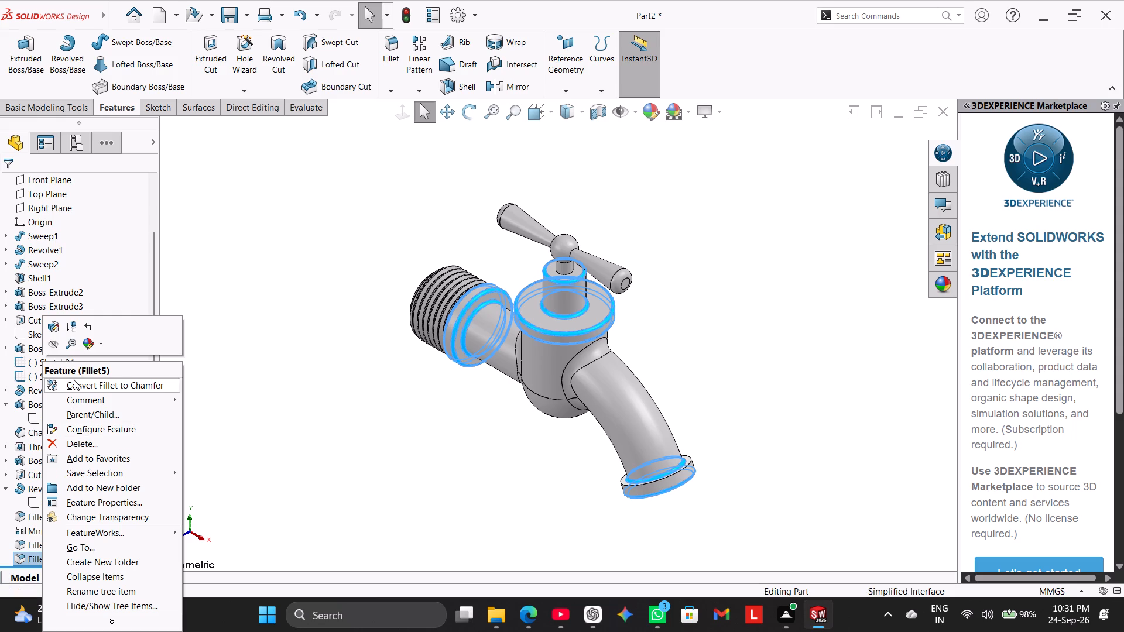
click(52, 320)
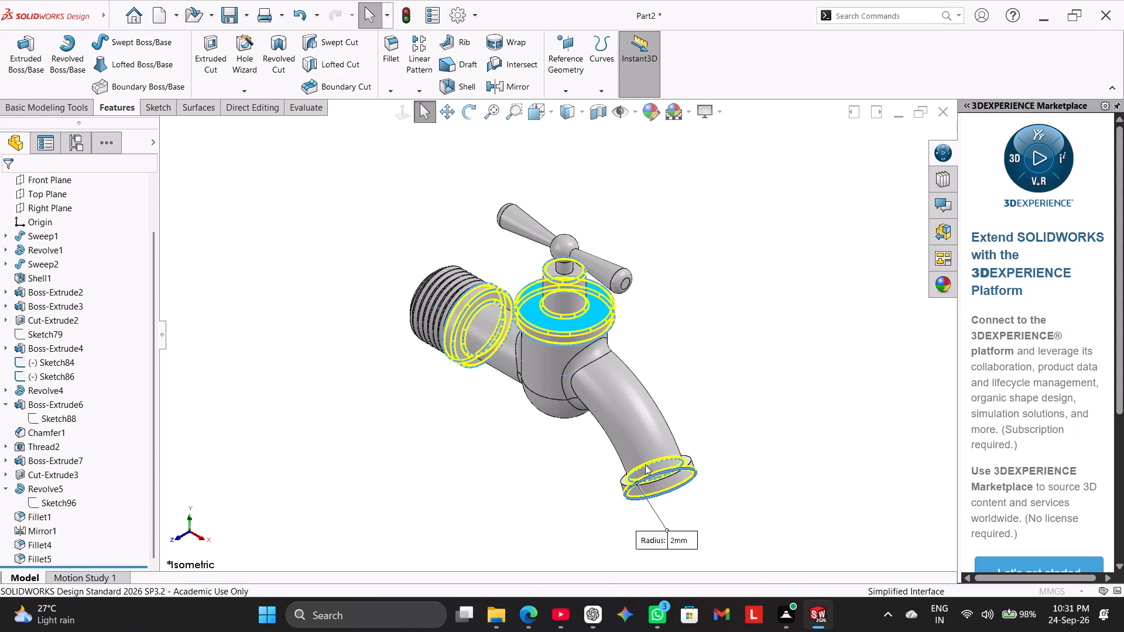
scroll(745, 396, down, 2)
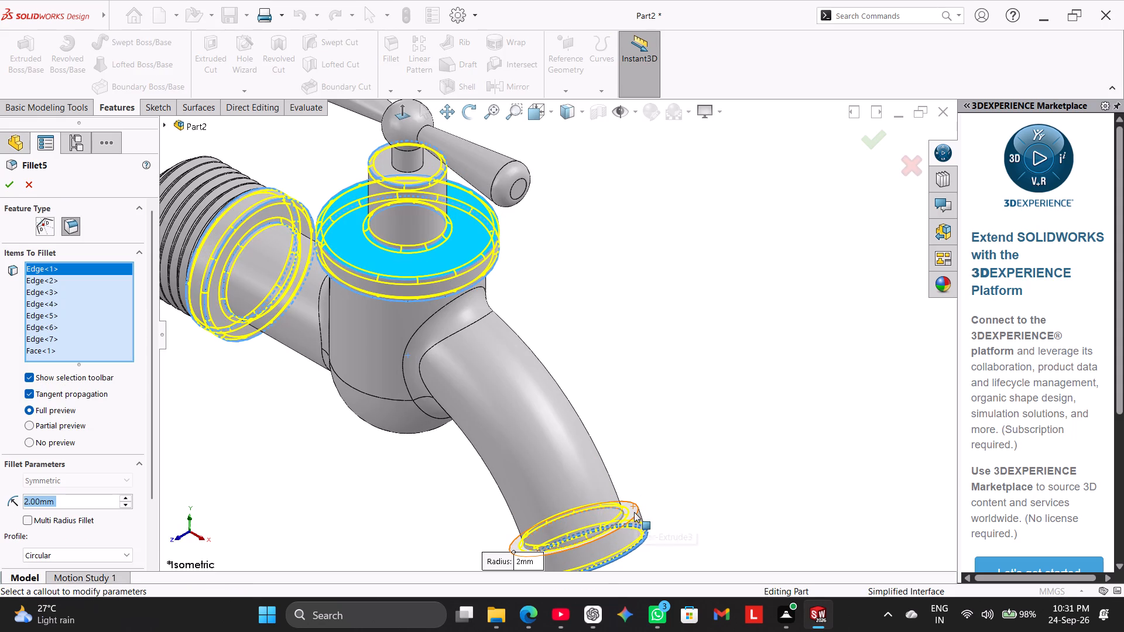
click(639, 510)
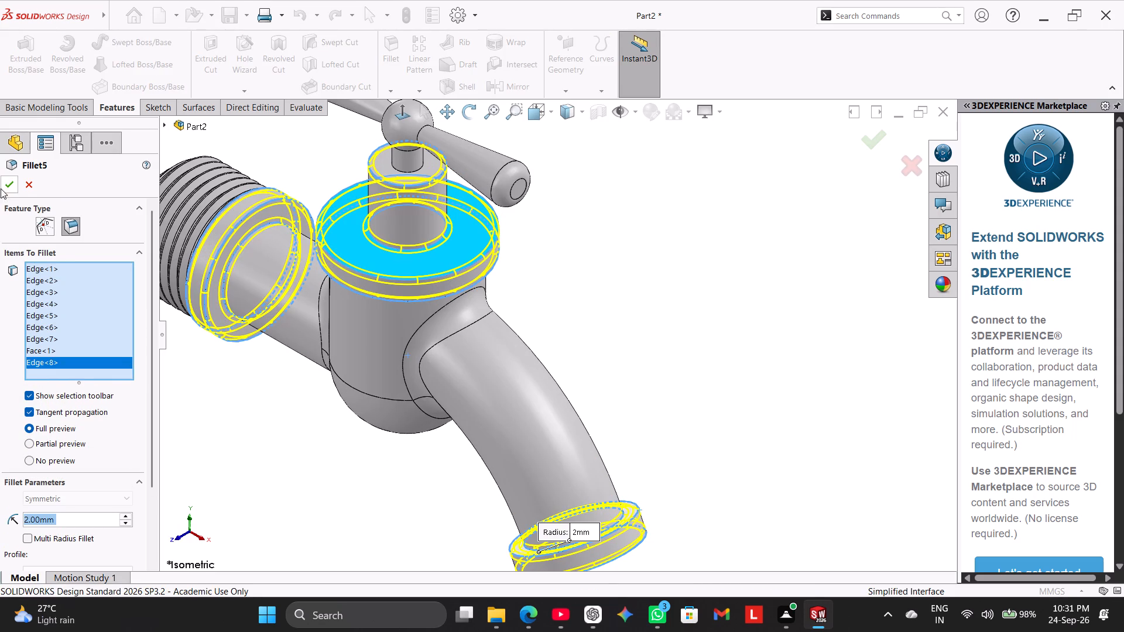
click(5, 185)
Section the tap lengthwise on the front plane, seen front-on, to expose its internal cavities.
right_drag(323, 451, 415, 377)
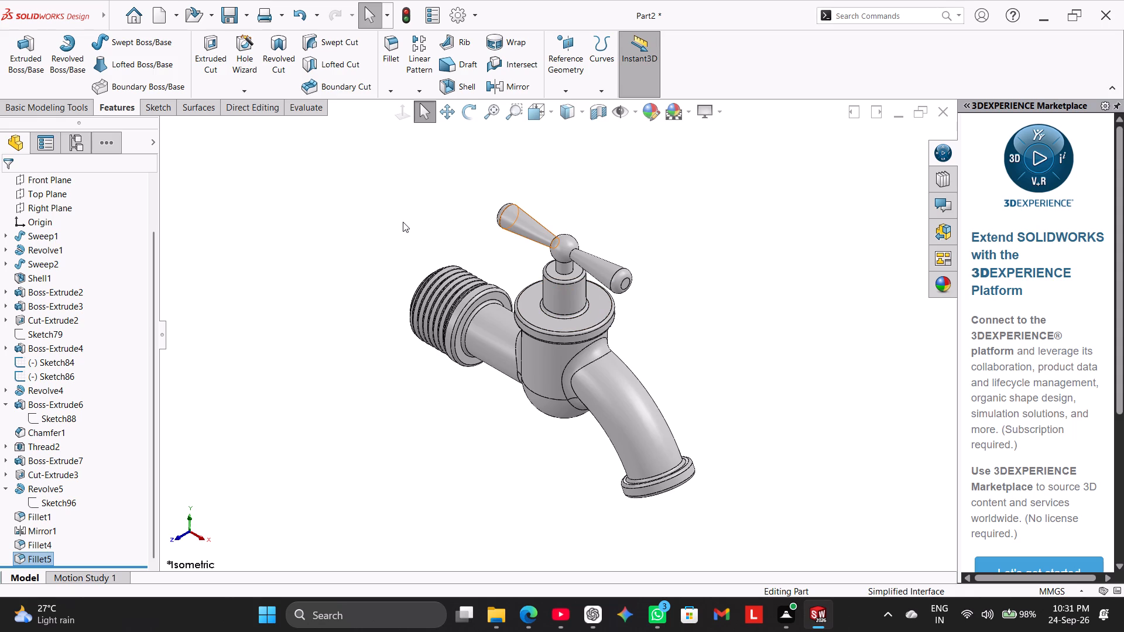
middle_drag(403, 222, 449, 248)
click(592, 122)
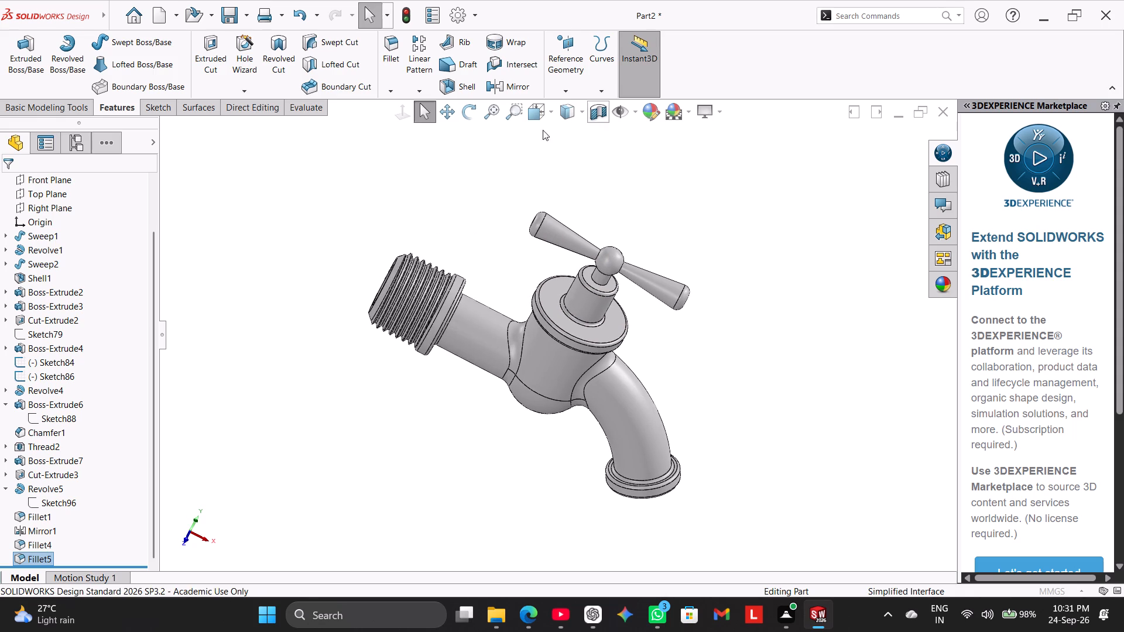
click(404, 119)
click(11, 183)
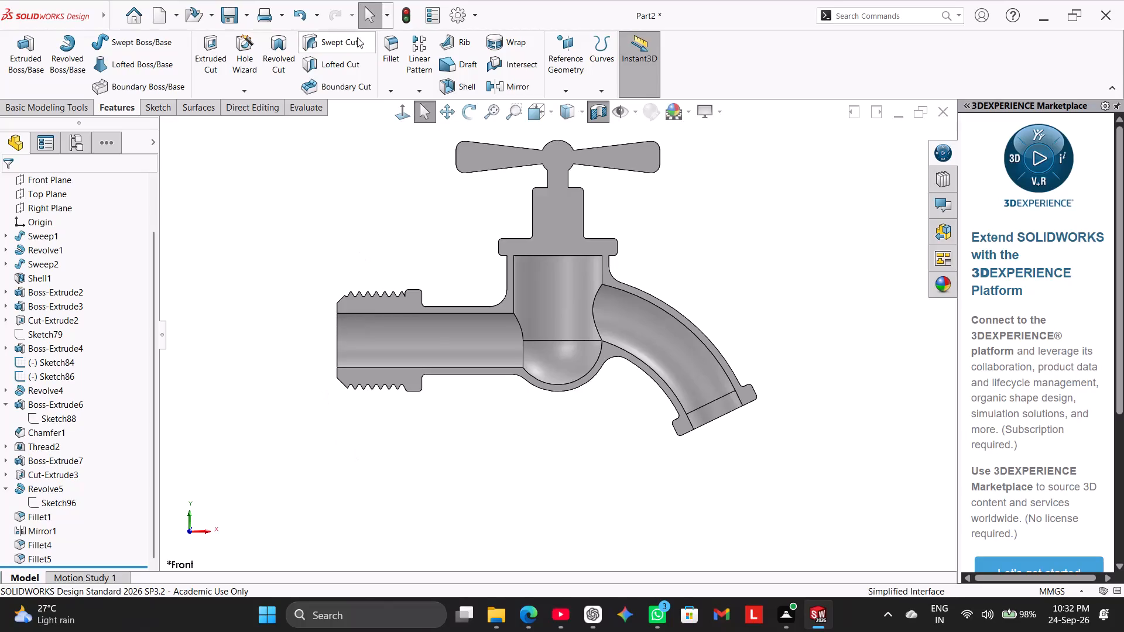
Fillet the internal edges where the inlet bore and the spout bore meet the body cavity at 10 mm.
click(388, 46)
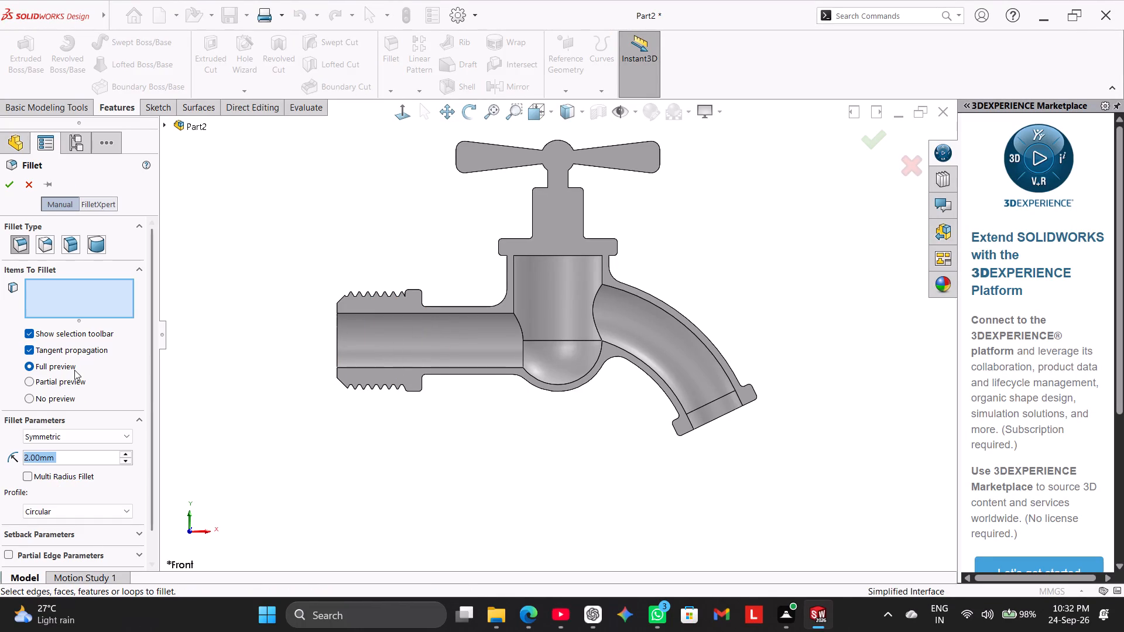
text(10)
key(Return)
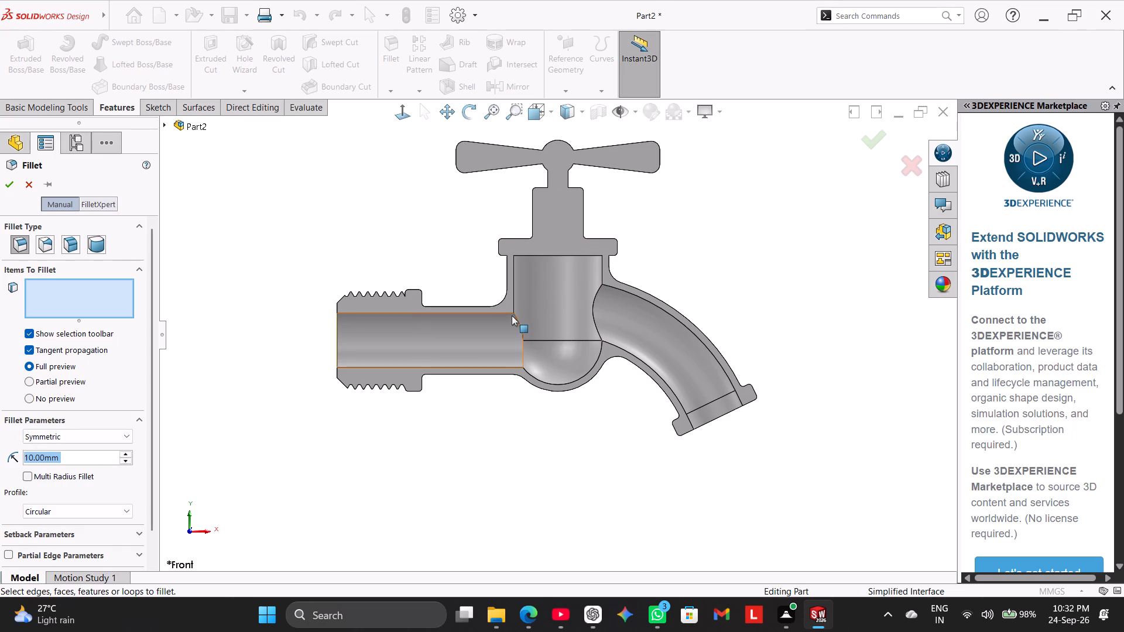
scroll(529, 304, down, 5)
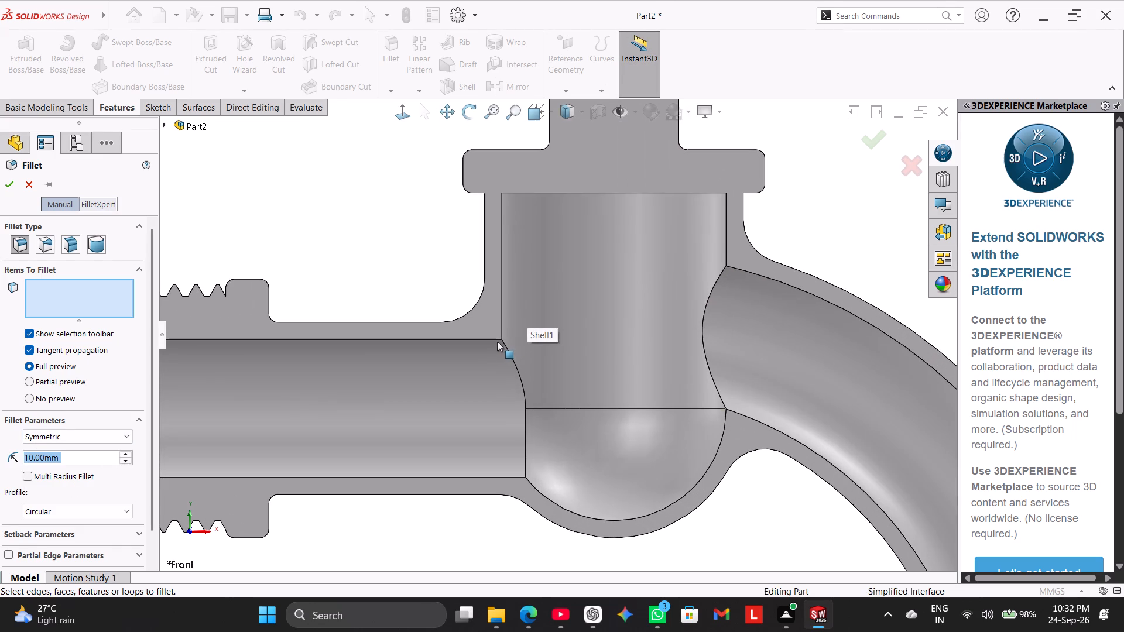
click(508, 348)
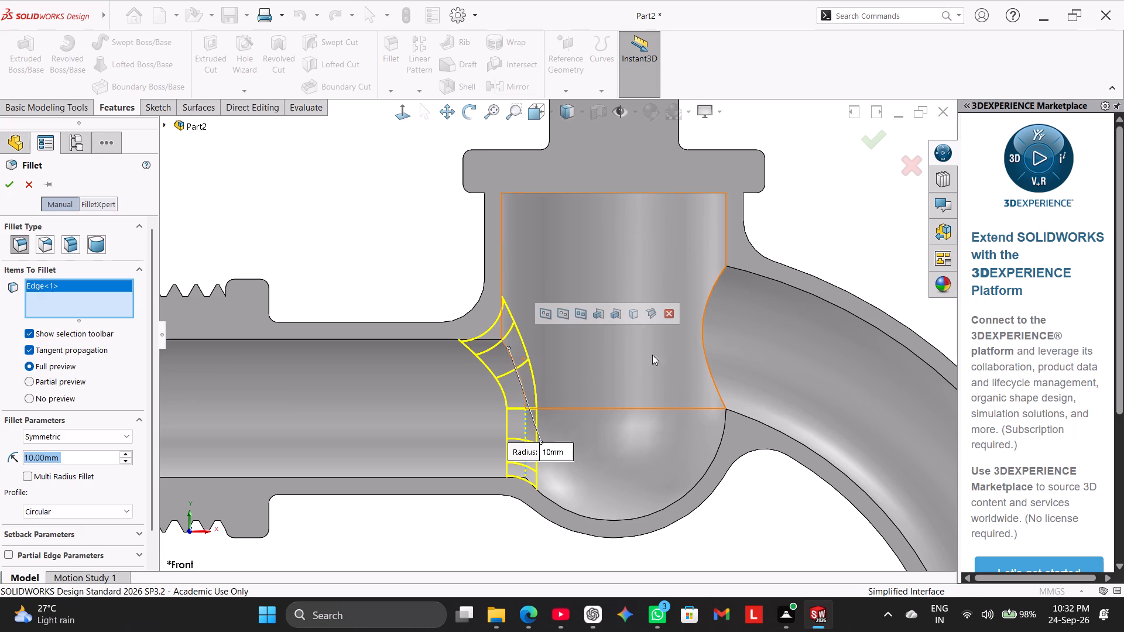
click(701, 332)
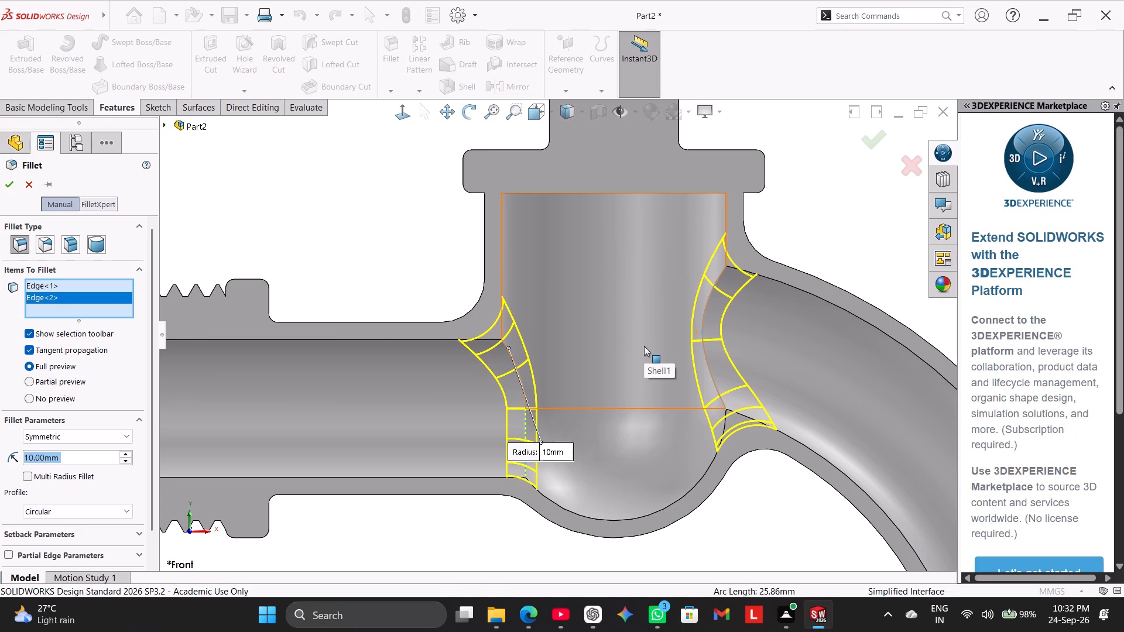
scroll(595, 390, up, 2)
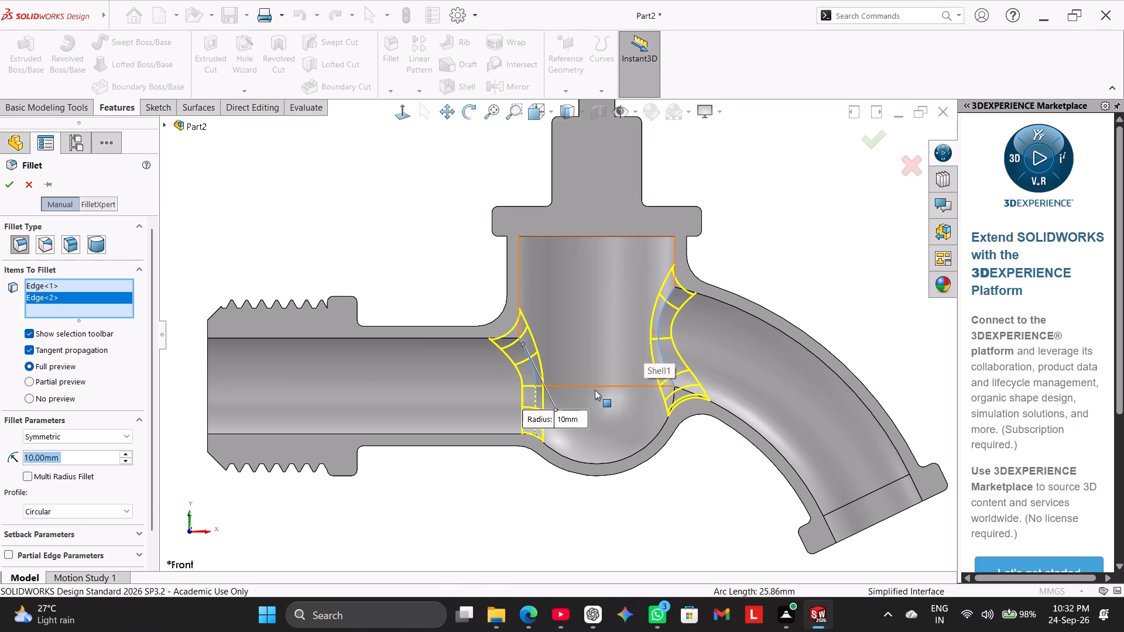
click(9, 184)
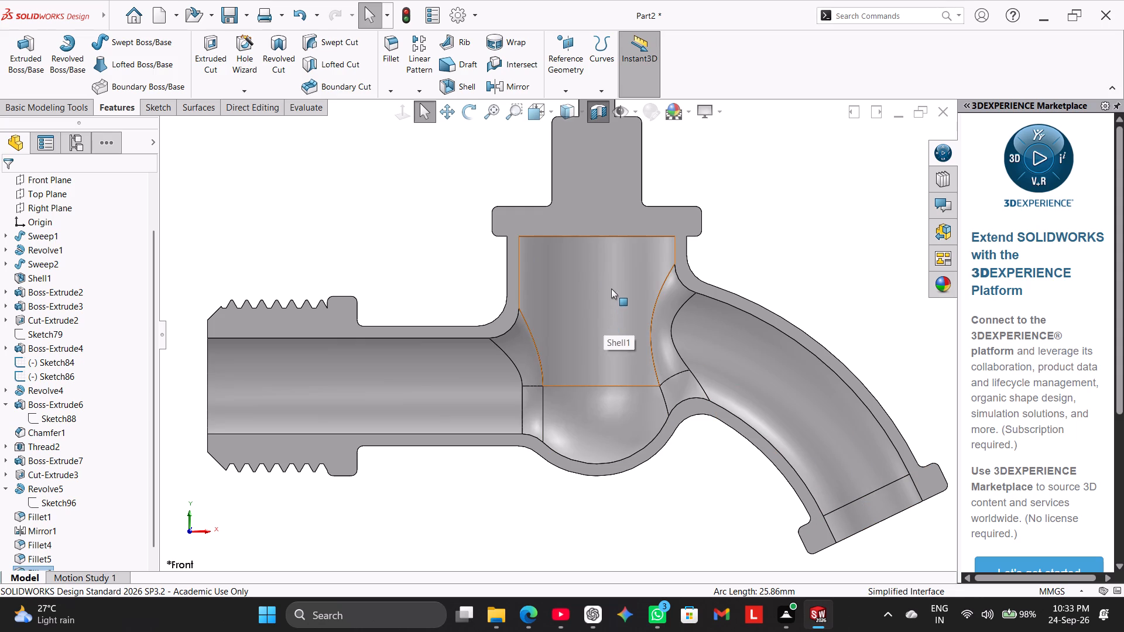
Examine the internal joint fillets in the sectioned tap, and turn the section off to examine the exterior.
scroll(590, 229, up, 2)
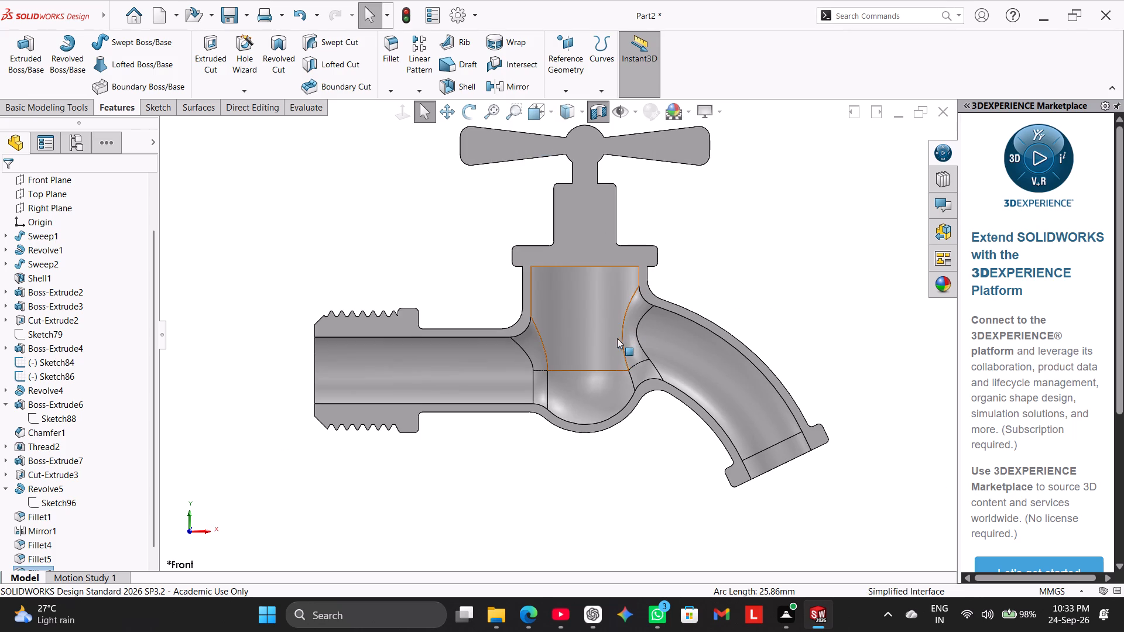
middle_drag(342, 274, 430, 281)
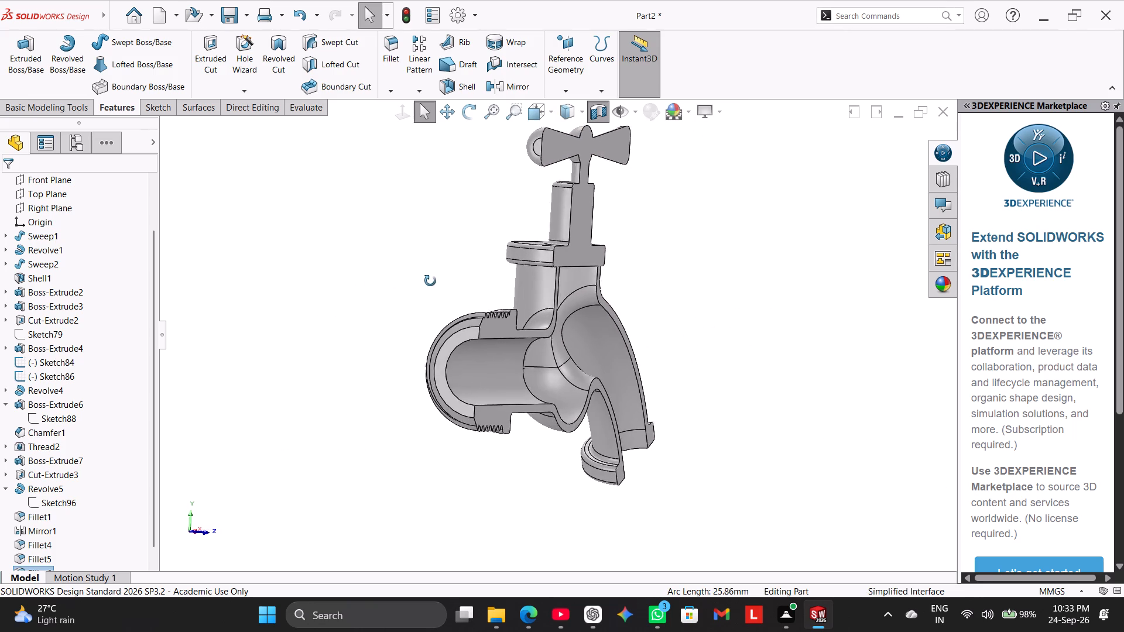
middle_drag(430, 281, 331, 259)
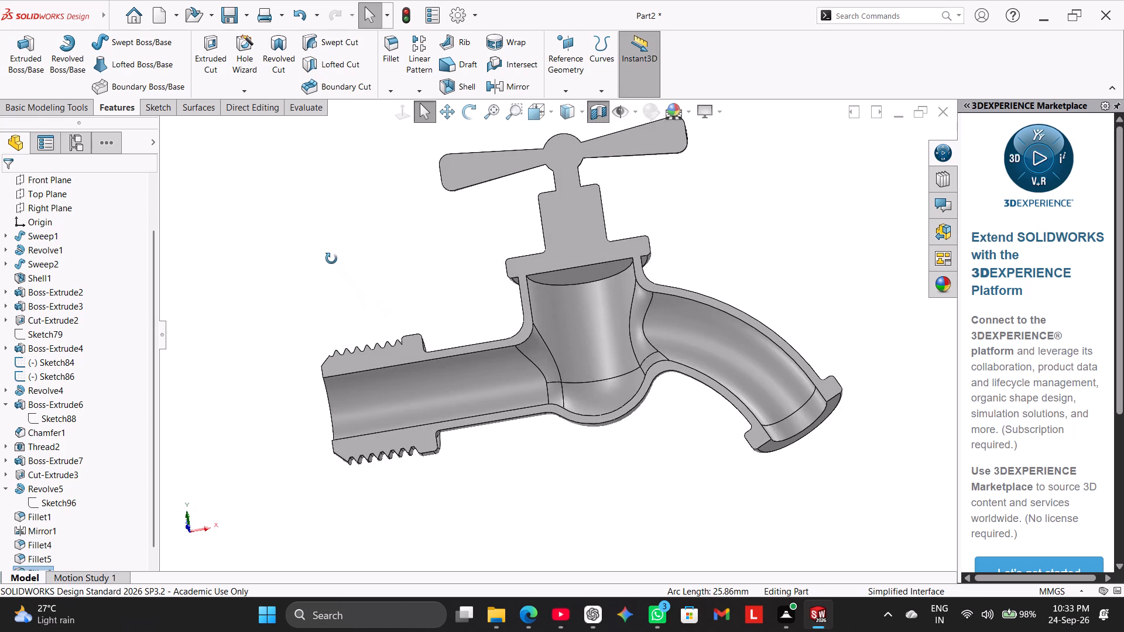
middle_drag(331, 259, 455, 471)
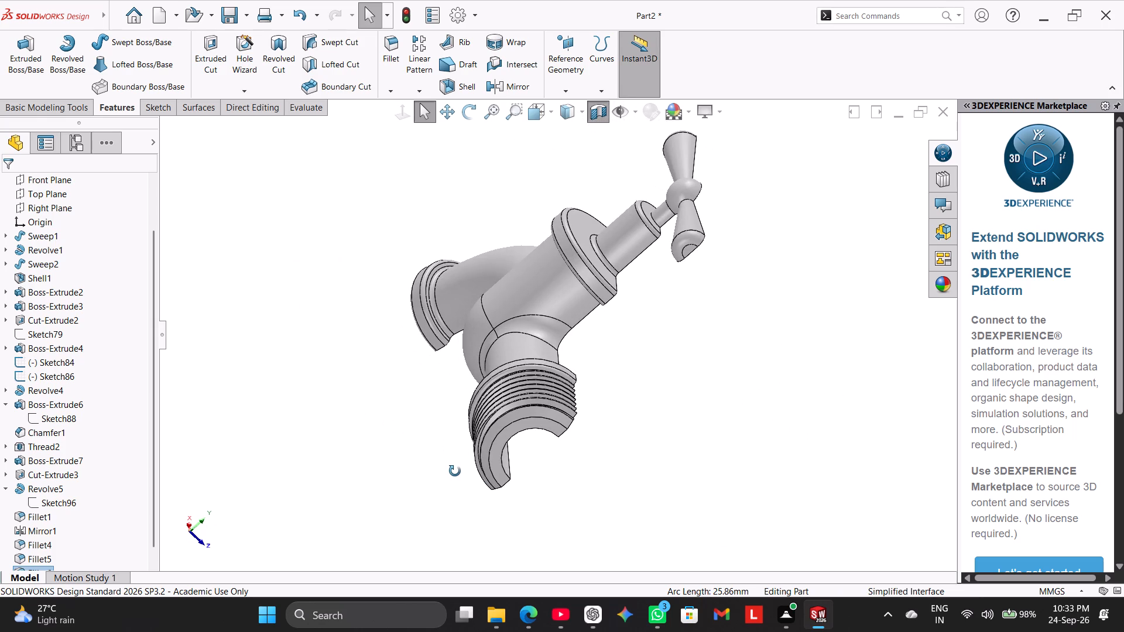
middle_drag(455, 471, 347, 348)
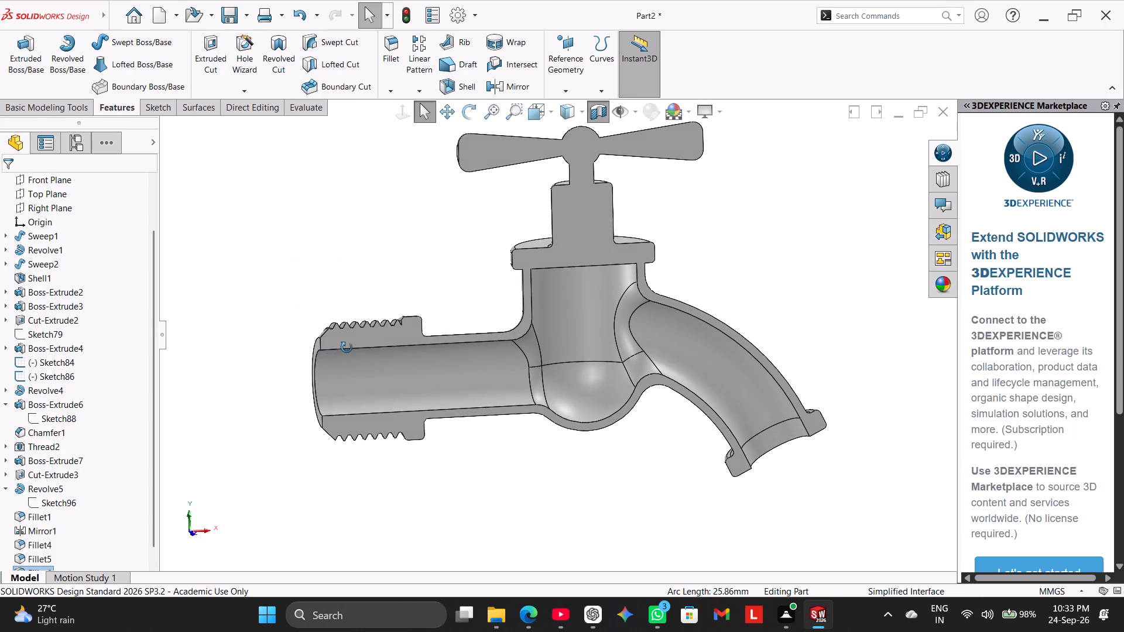
middle_drag(347, 348, 347, 347)
click(595, 115)
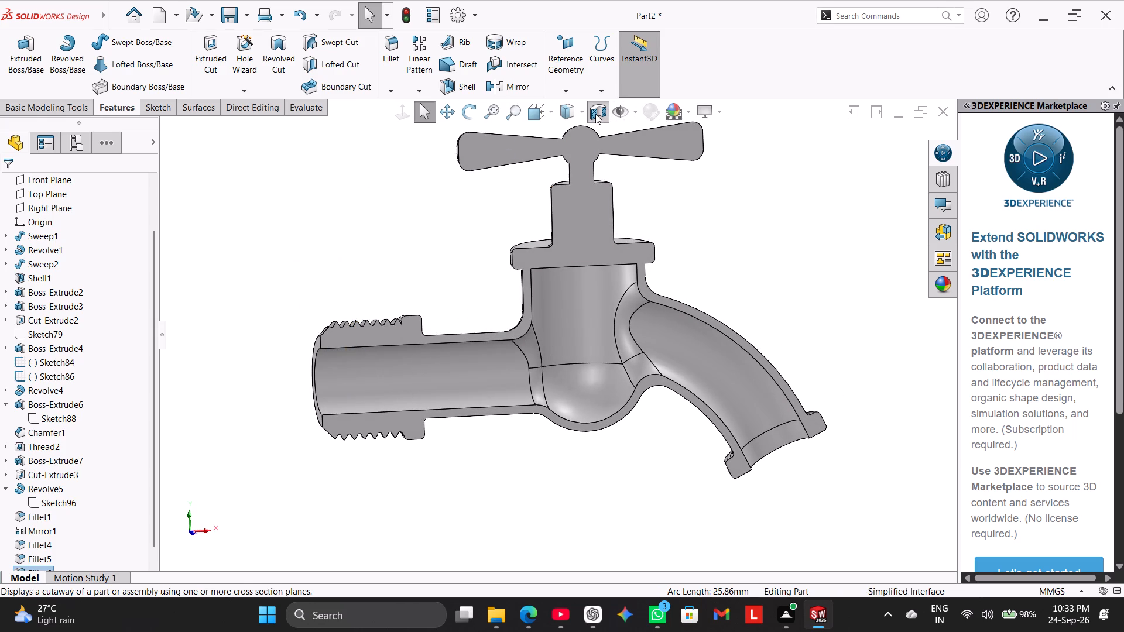
middle_drag(427, 244, 525, 221)
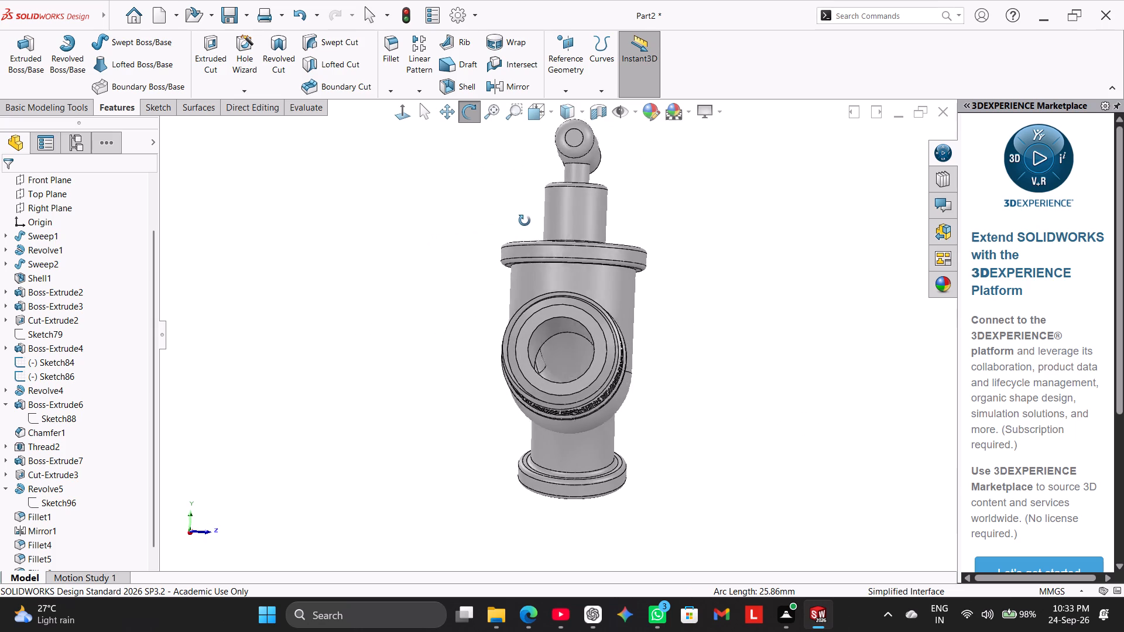
middle_drag(525, 221, 420, 236)
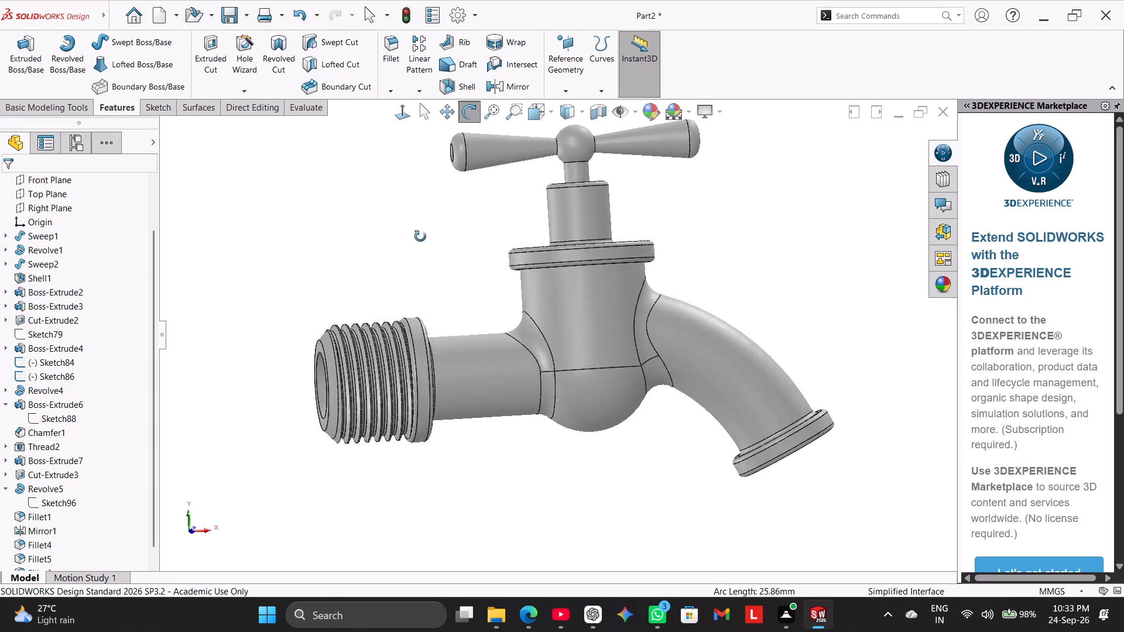
middle_drag(420, 236, 353, 187)
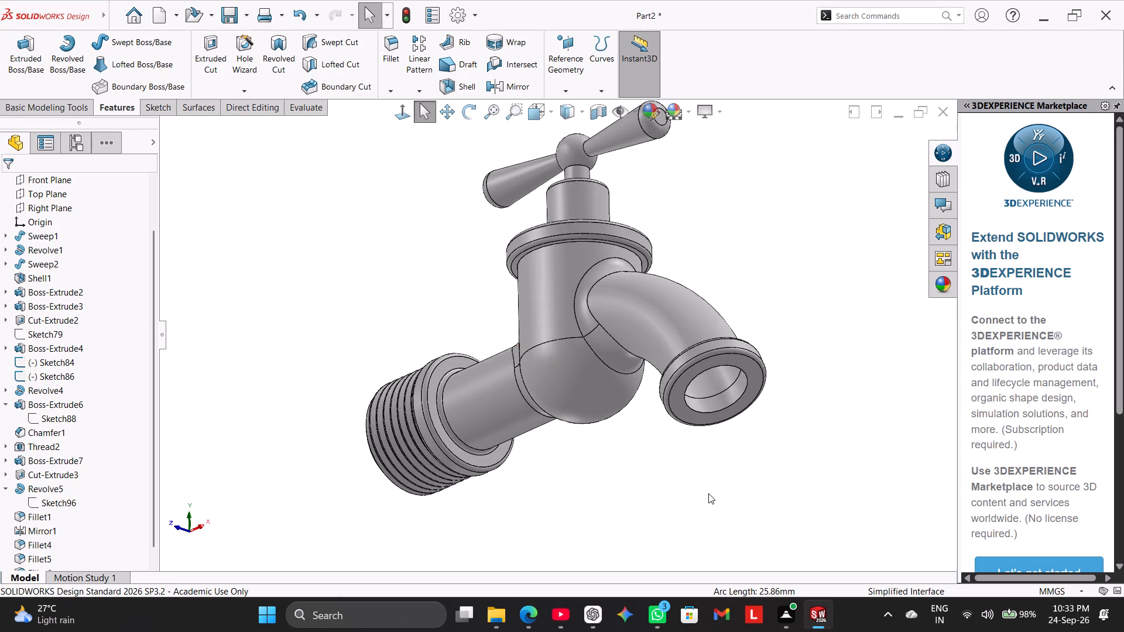
Chamfer the inner edge of the spout outlet at 1 mm and 45 degrees.
middle_drag(708, 493, 687, 437)
click(395, 87)
click(405, 116)
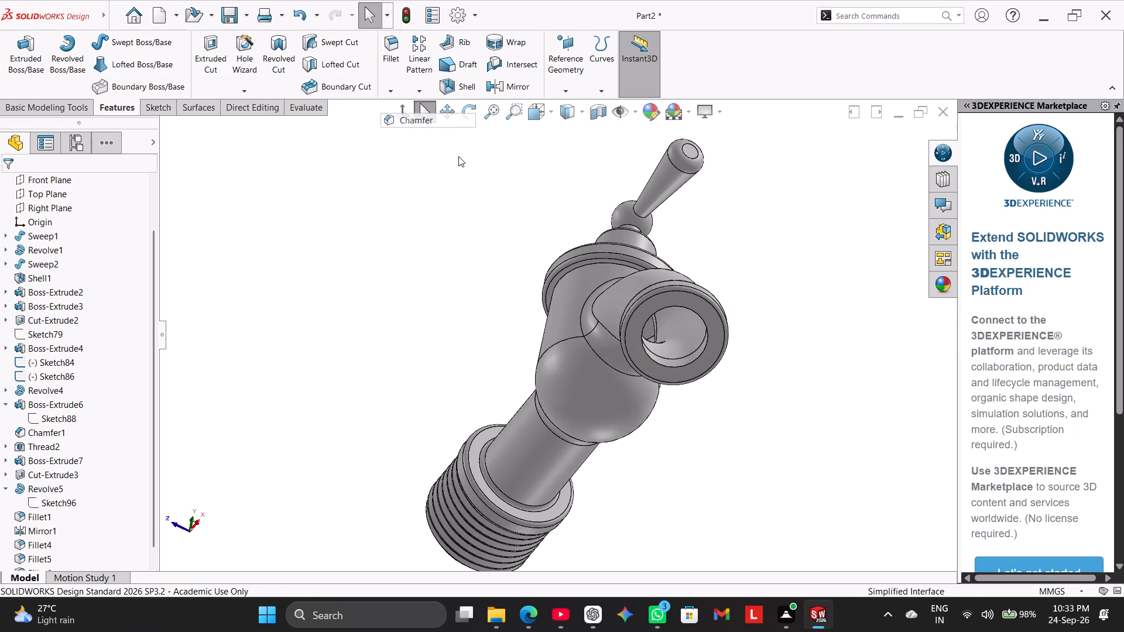
click(645, 328)
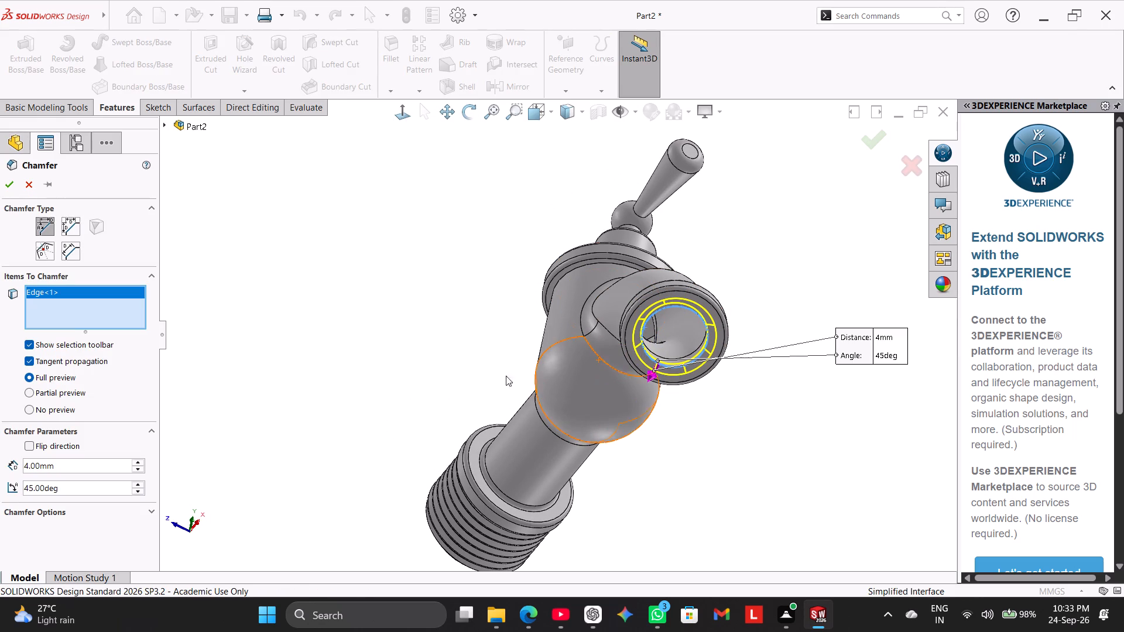
double_click(109, 468)
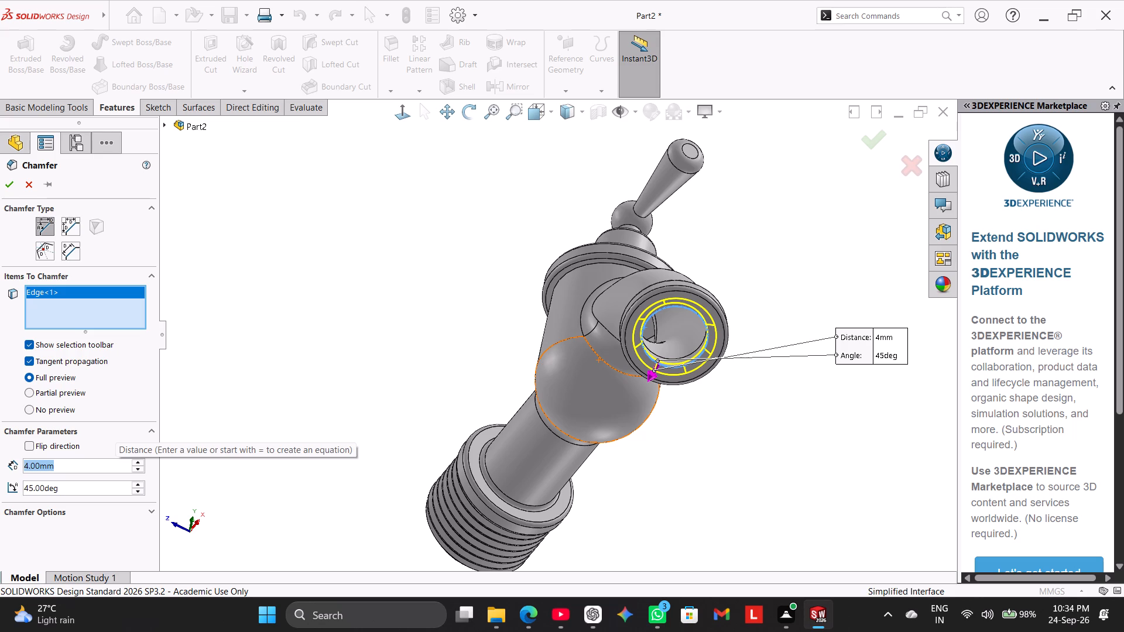
key(1)
key(Return)
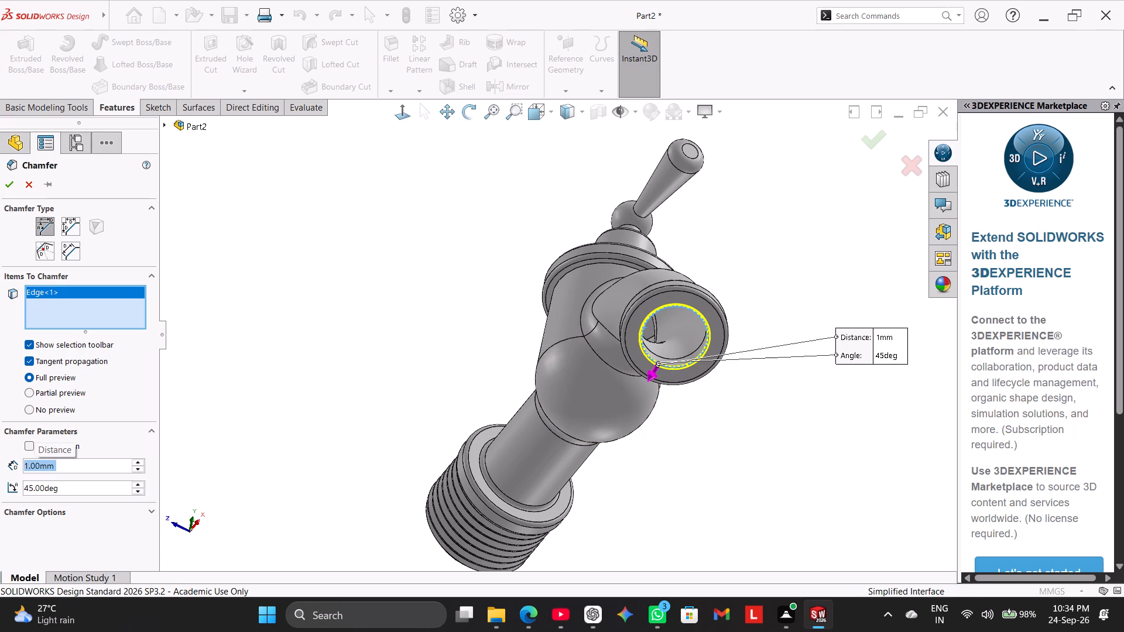
click(14, 189)
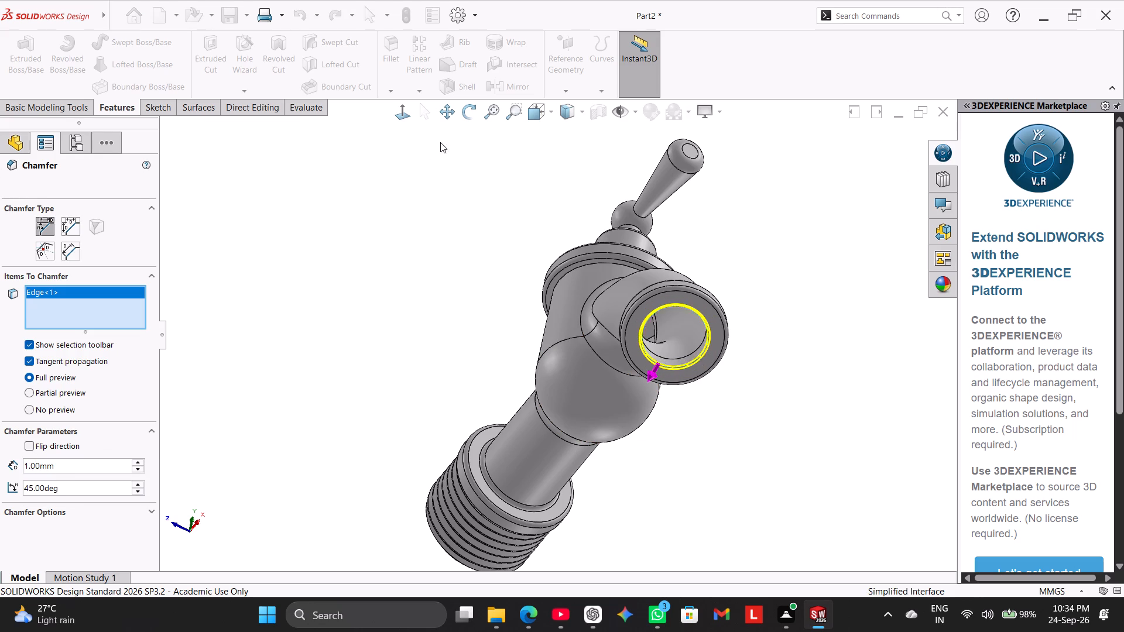
Section the tap on the front plane, seen front-on, to expose the spout outlet chamfer.
click(597, 110)
click(400, 112)
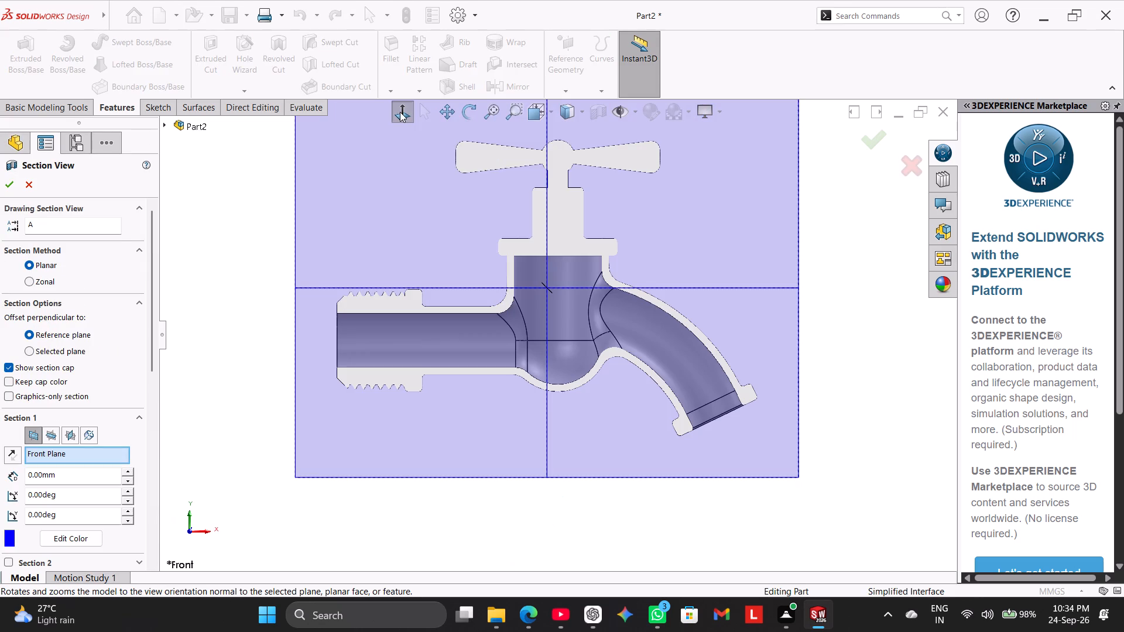
click(11, 186)
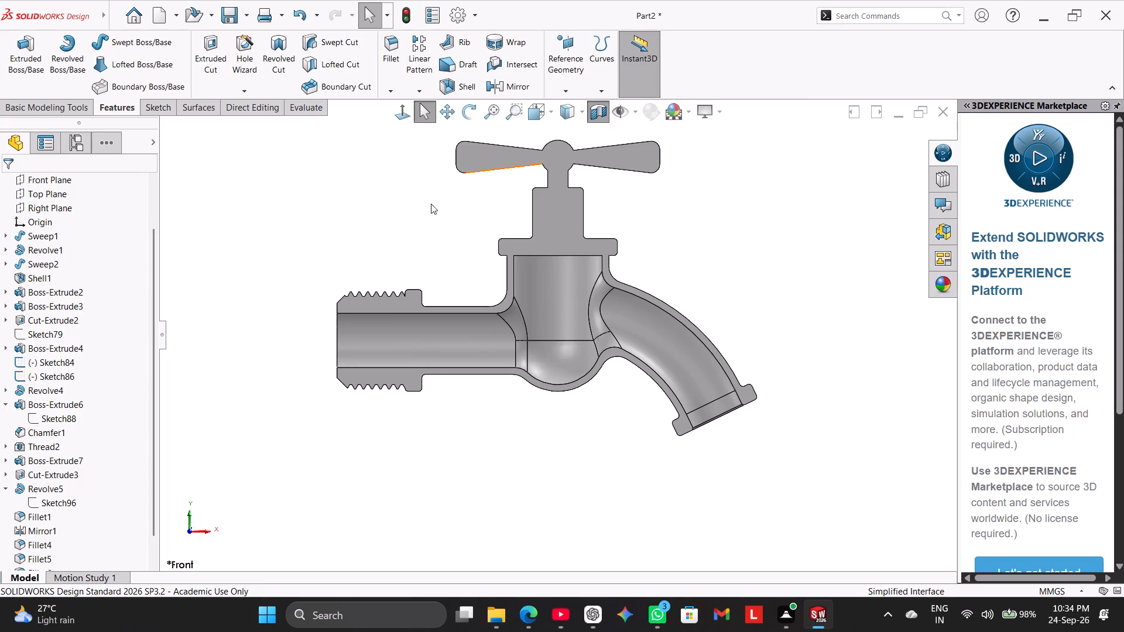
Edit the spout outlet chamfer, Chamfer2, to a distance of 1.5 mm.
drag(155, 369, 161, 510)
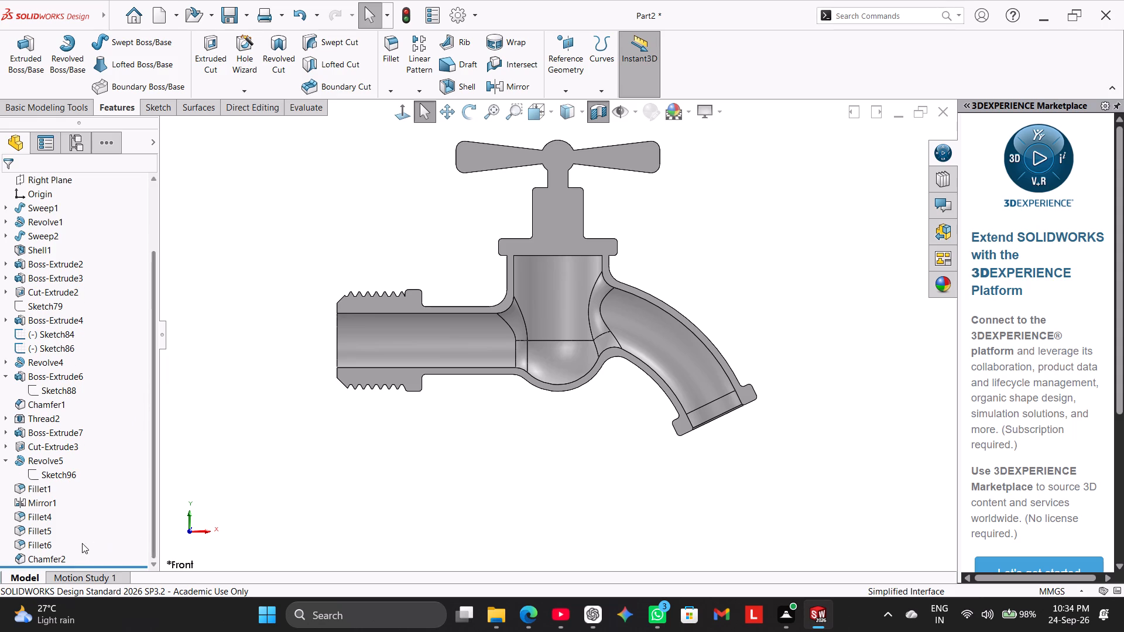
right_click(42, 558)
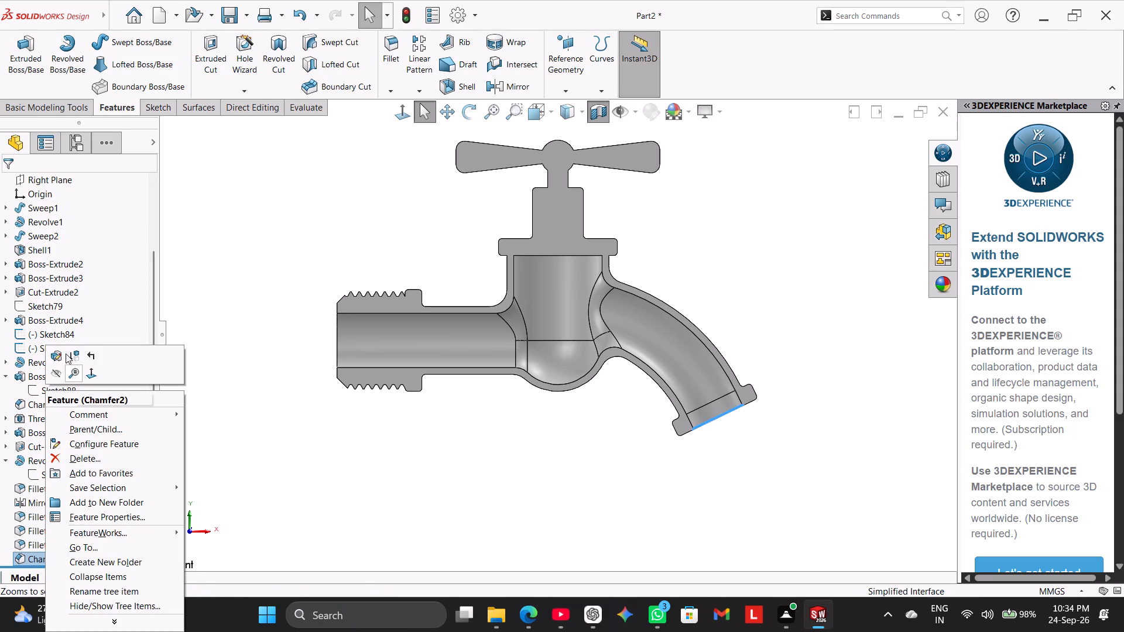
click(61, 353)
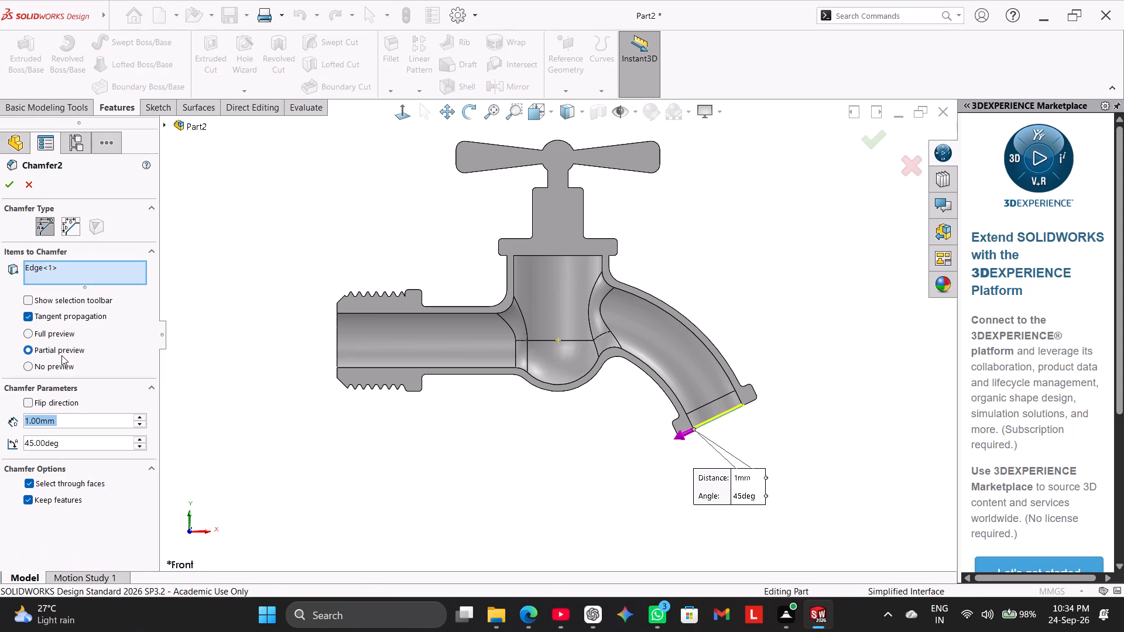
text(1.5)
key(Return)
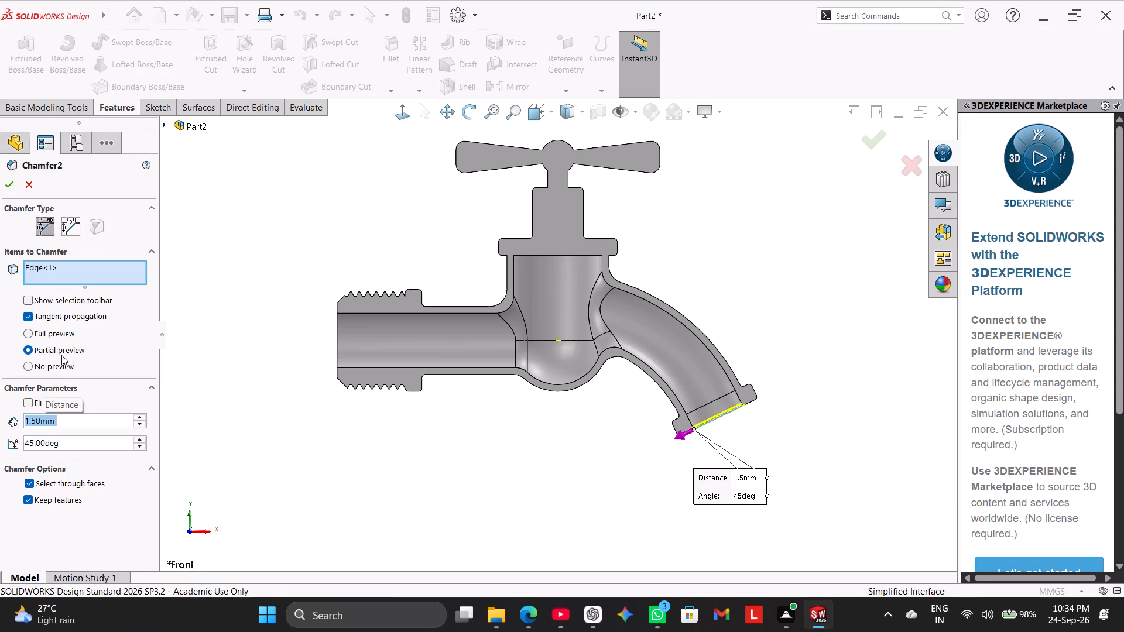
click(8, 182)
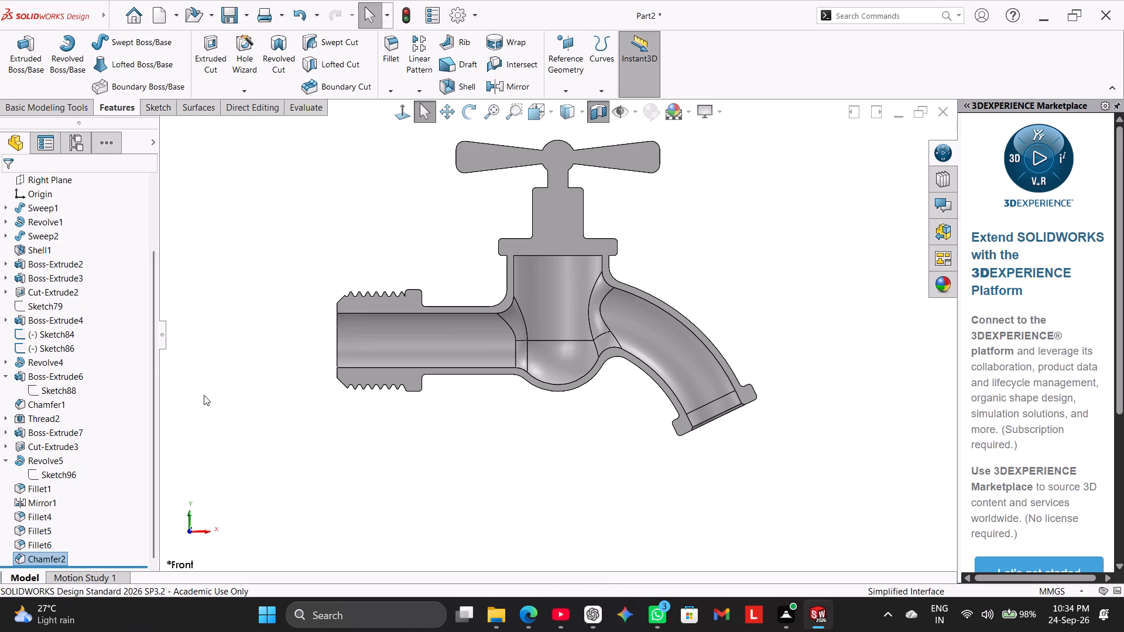
Edit the spout outlet chamfer, Chamfer2, to a distance of 2 mm.
right_click(61, 554)
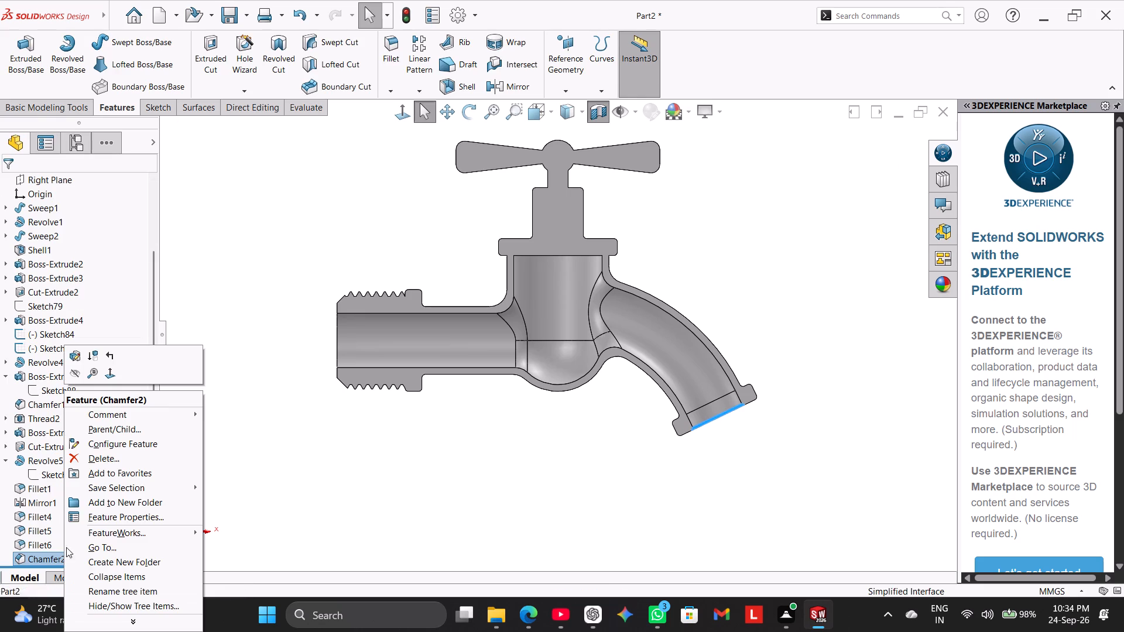
click(73, 349)
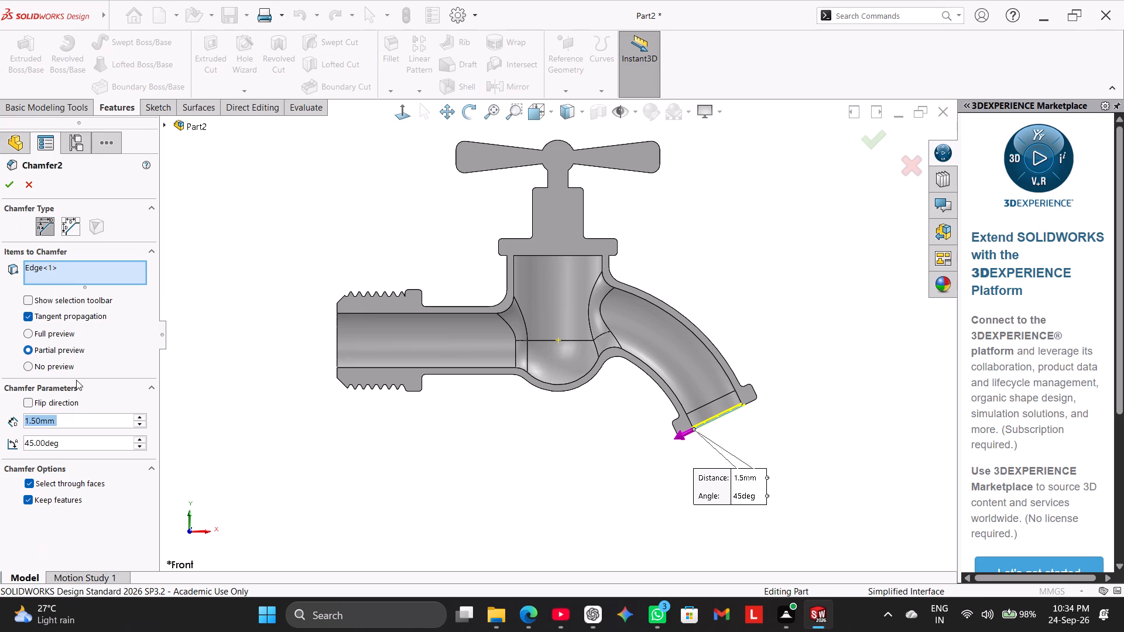
key(2)
key(Return)
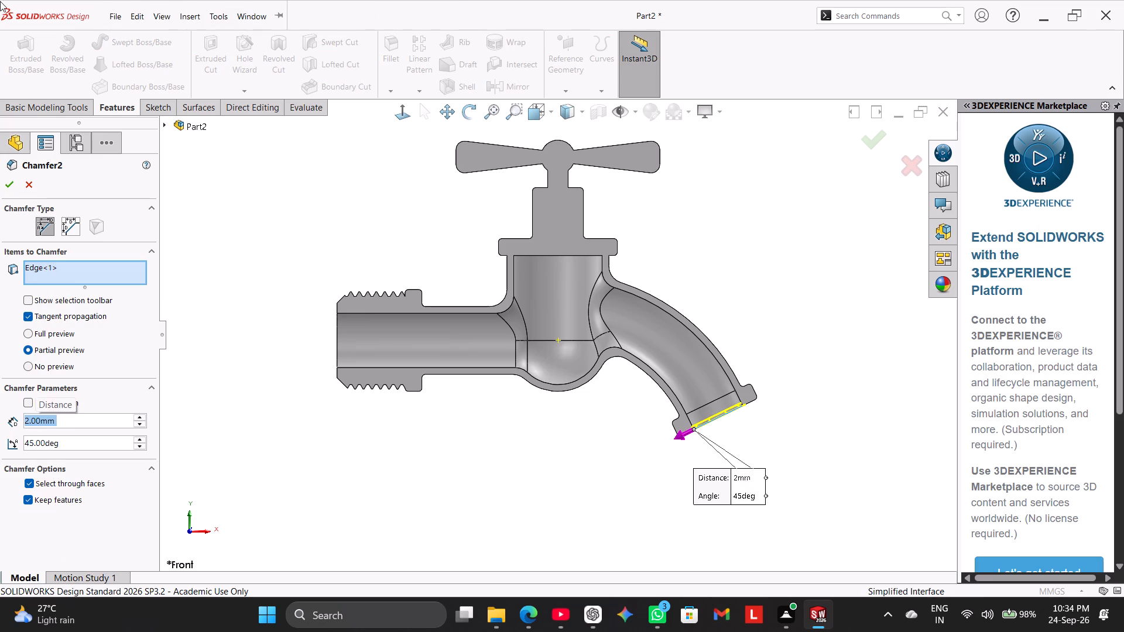
click(13, 183)
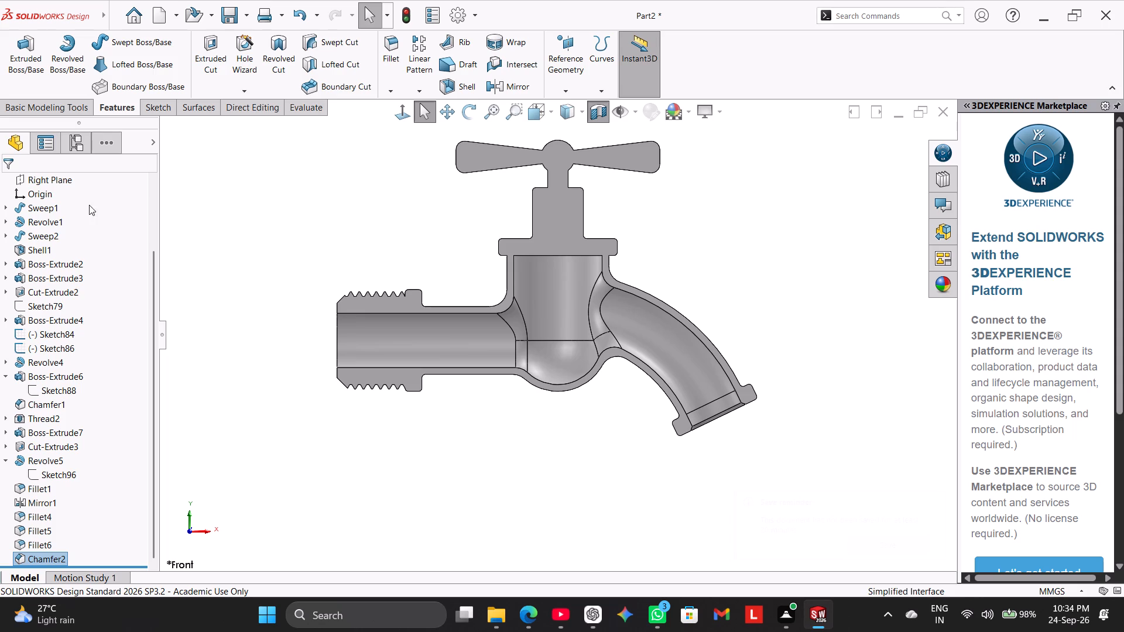
click(408, 448)
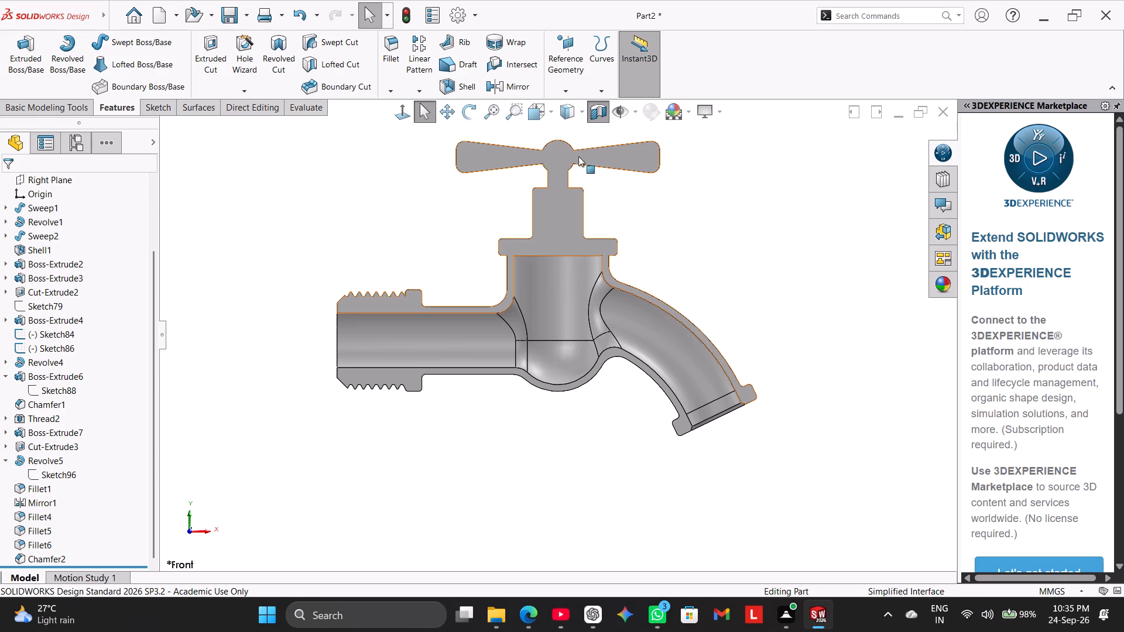
Turn off the section and examine the chamfered spout outlet on the whole tap from below.
click(602, 110)
middle_drag(761, 318, 695, 177)
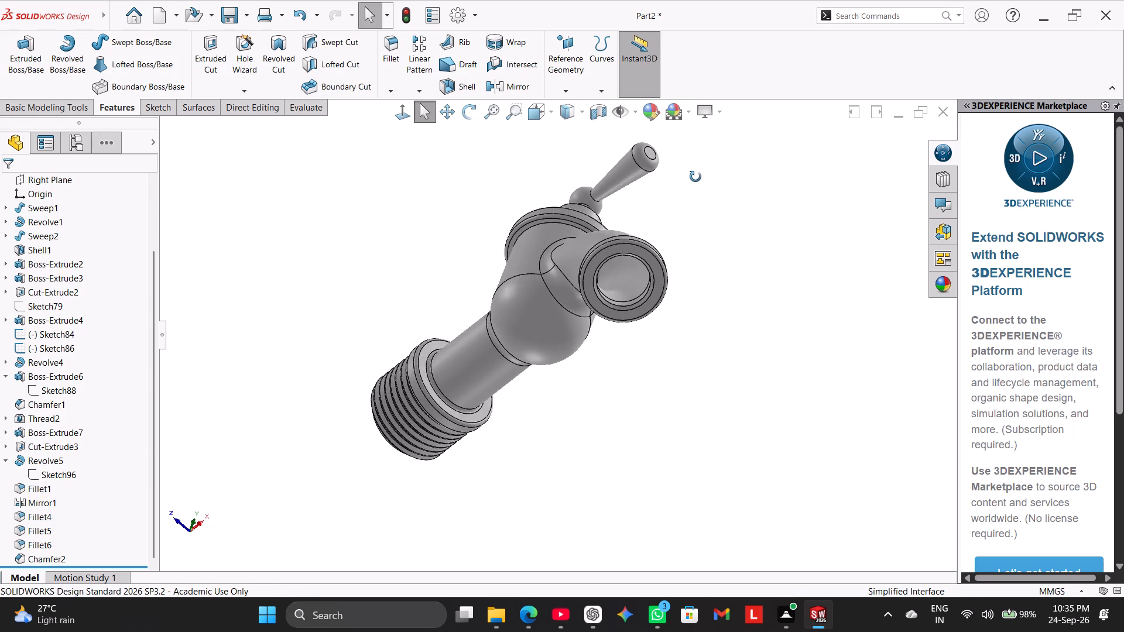
middle_drag(695, 177, 707, 140)
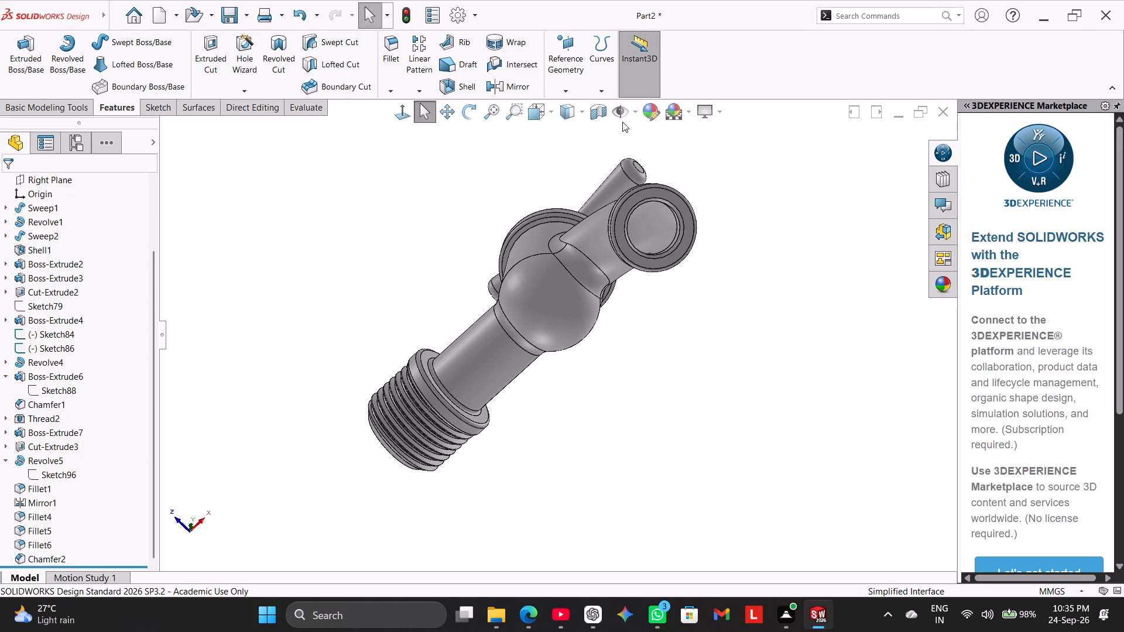
Examine the spout outlet chamfer front-on in a temporary section of the tap on the front plane.
click(598, 108)
click(402, 114)
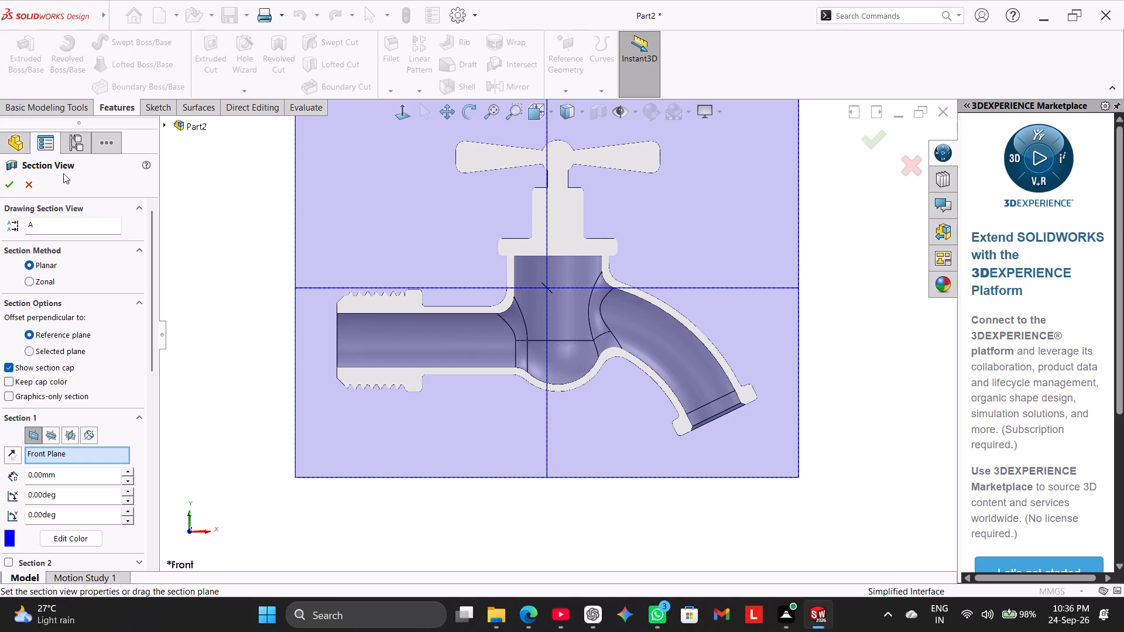
click(28, 183)
scroll(168, 407, down, 1)
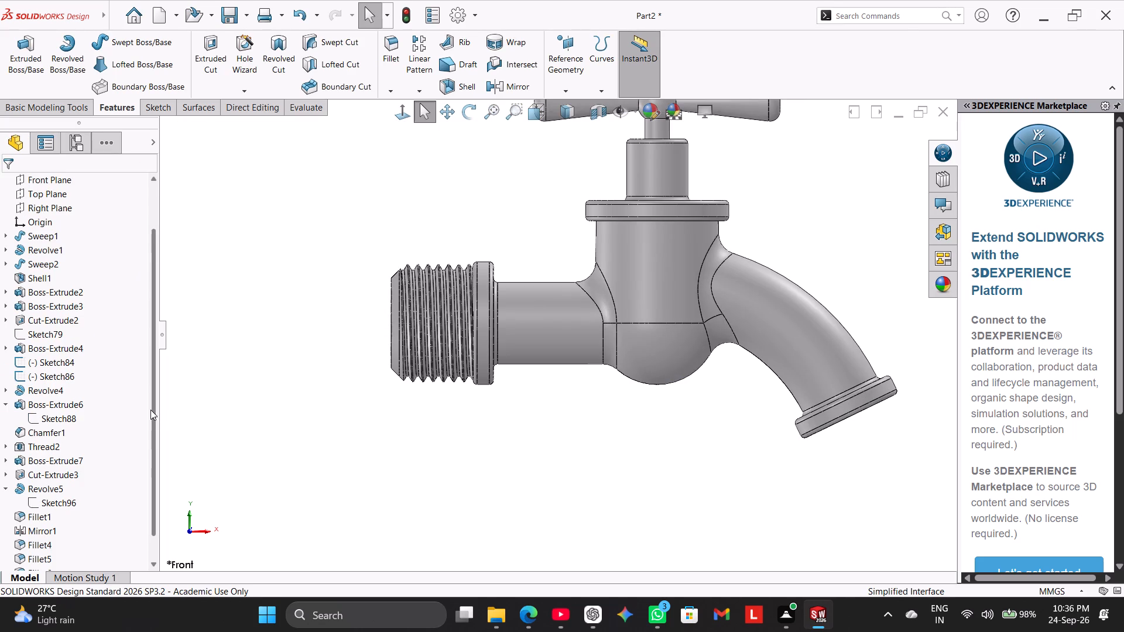
drag(150, 407, 144, 515)
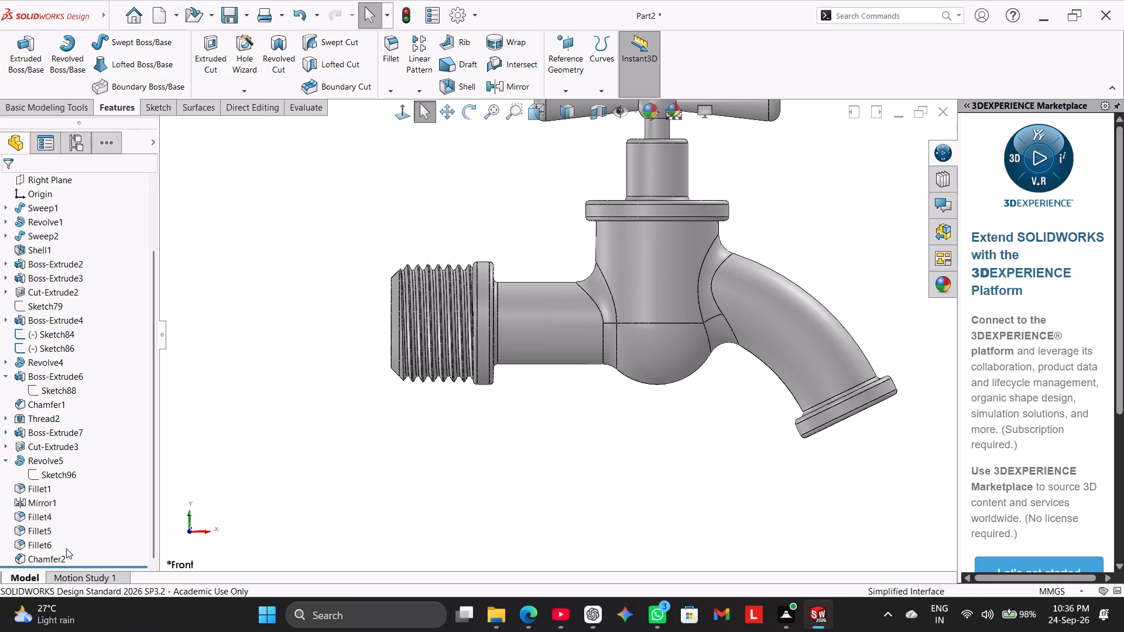
click(604, 105)
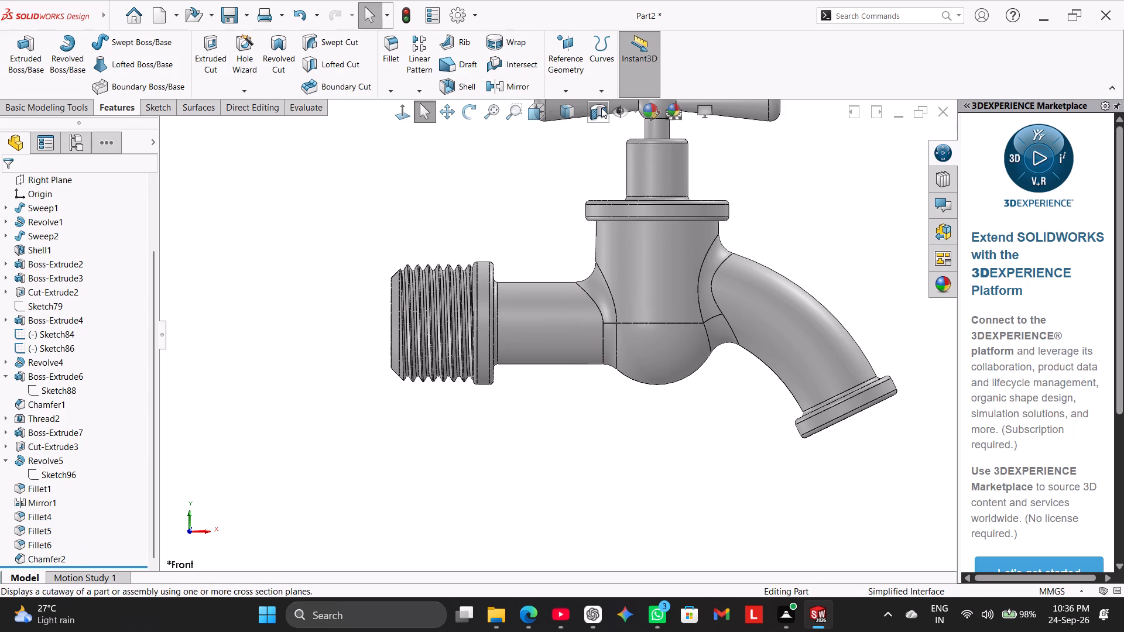
scroll(898, 439, down, 3)
scroll(725, 384, down, 1)
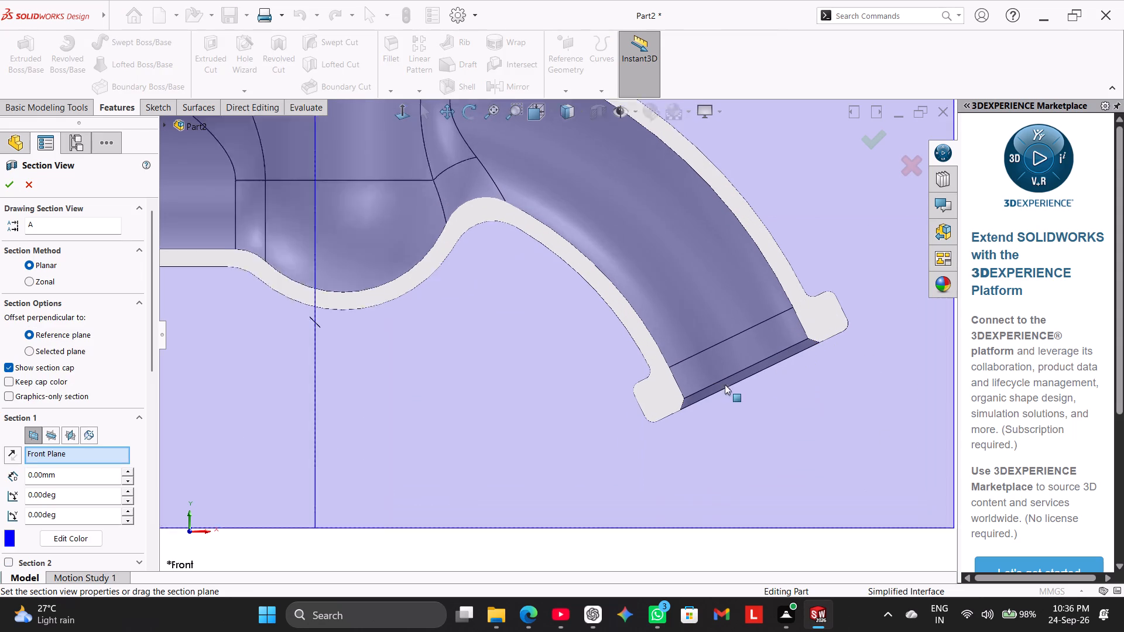
scroll(725, 384, down, 1)
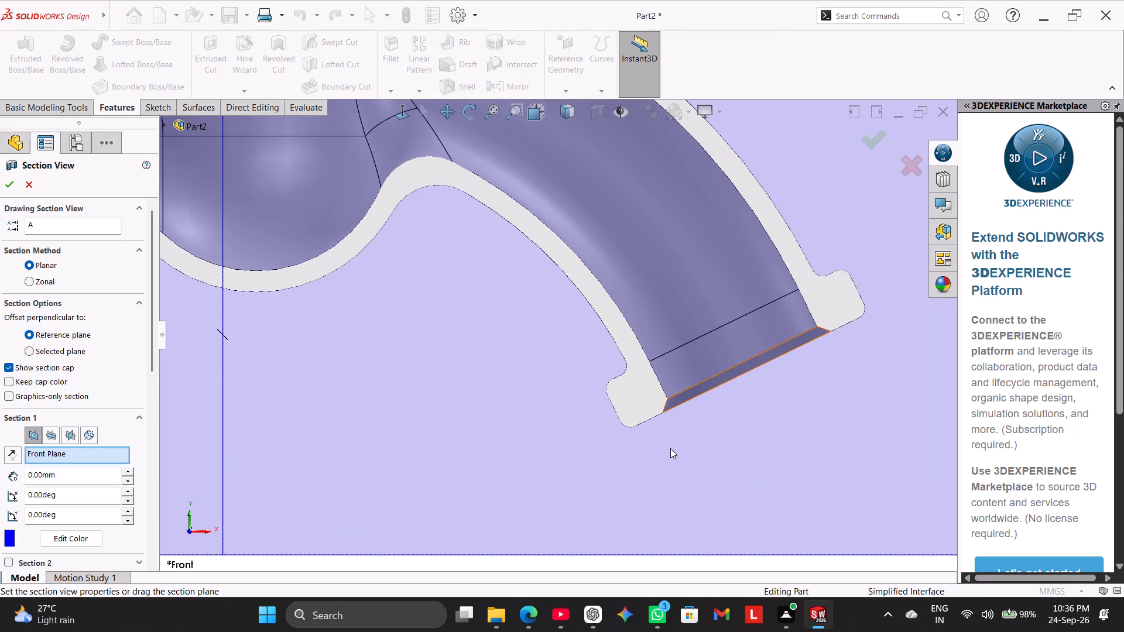
scroll(671, 448, up, 5)
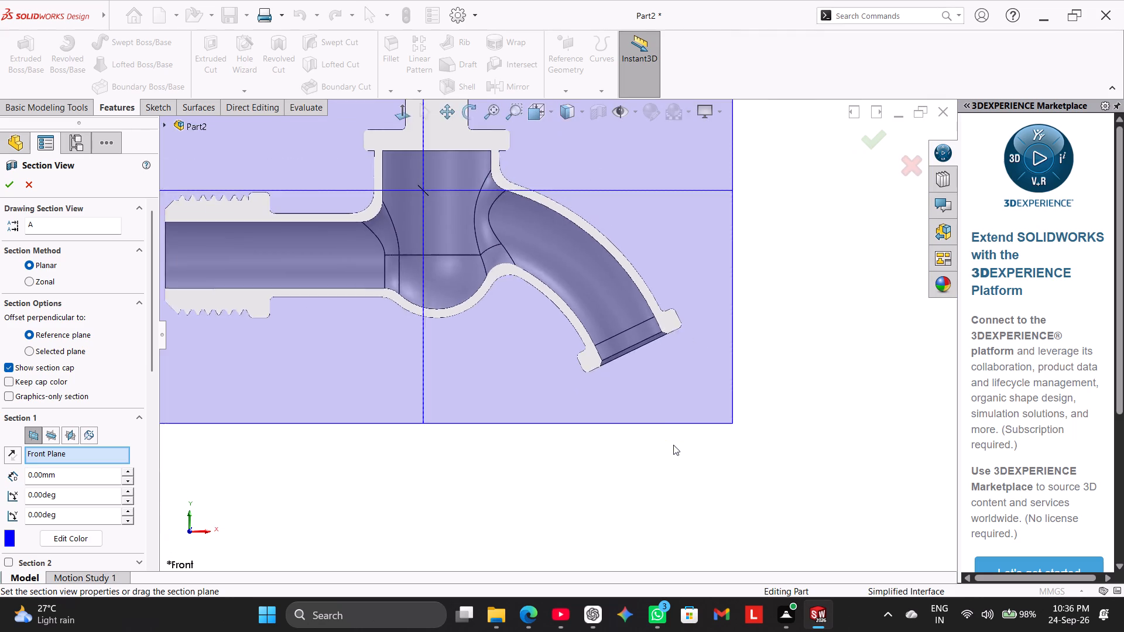
scroll(673, 445, up, 2)
click(32, 183)
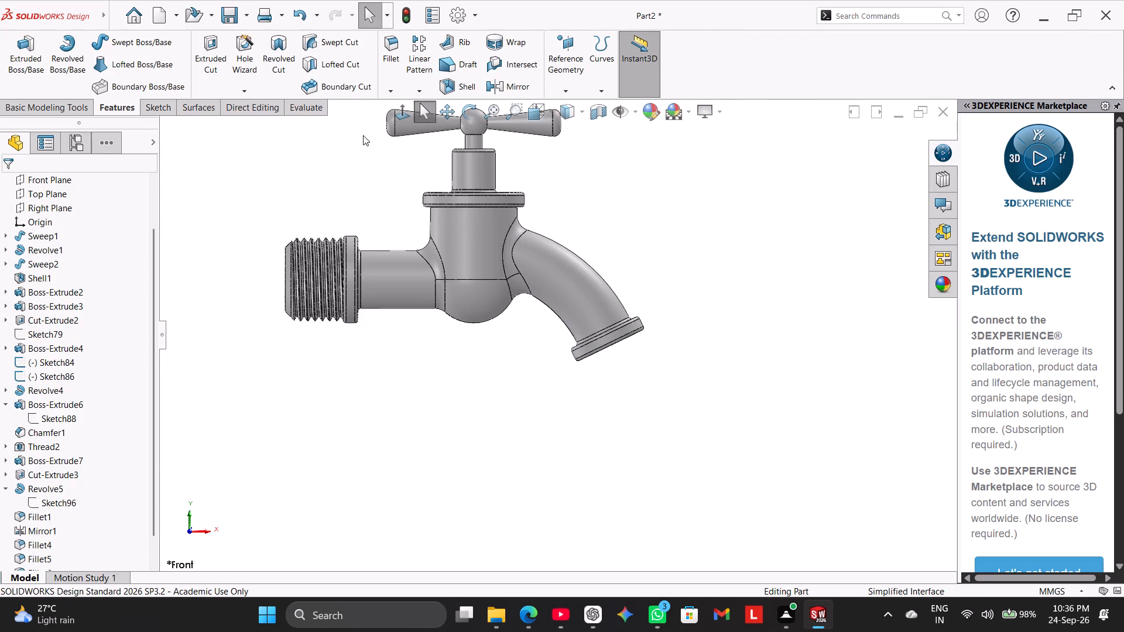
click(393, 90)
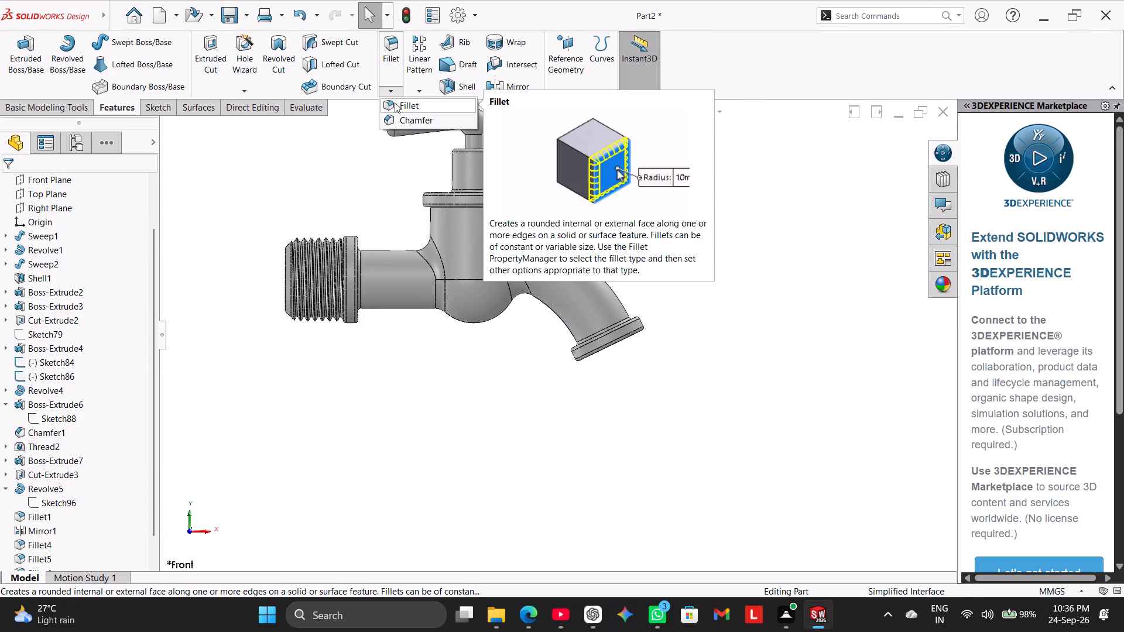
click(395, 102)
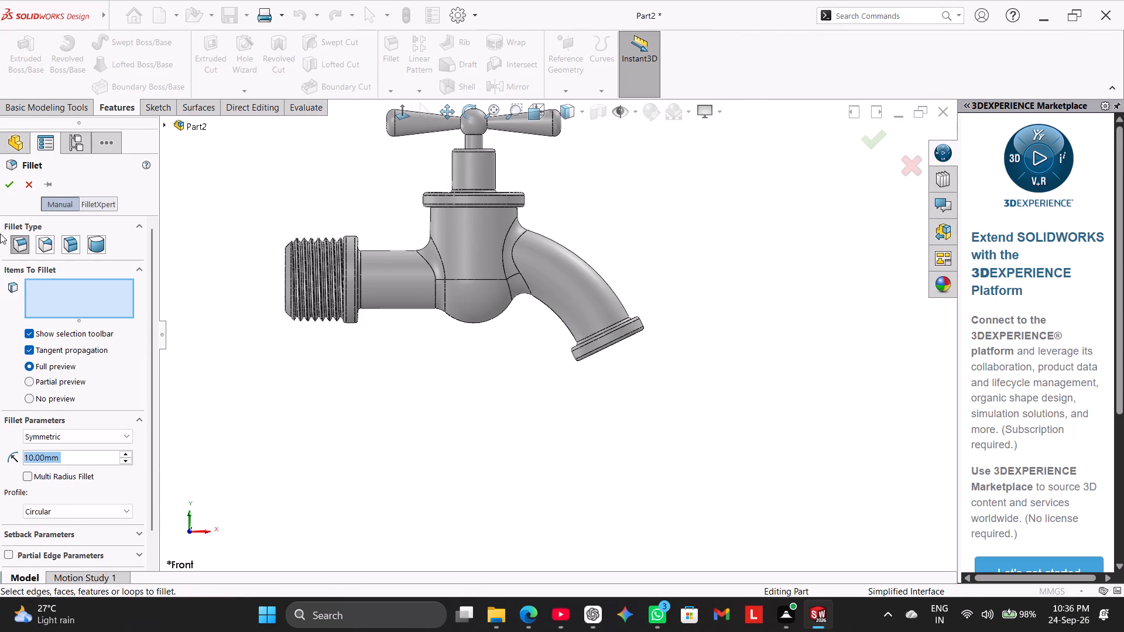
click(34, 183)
Delete the spout outlet chamfer, Chamfer2.
drag(155, 318, 145, 489)
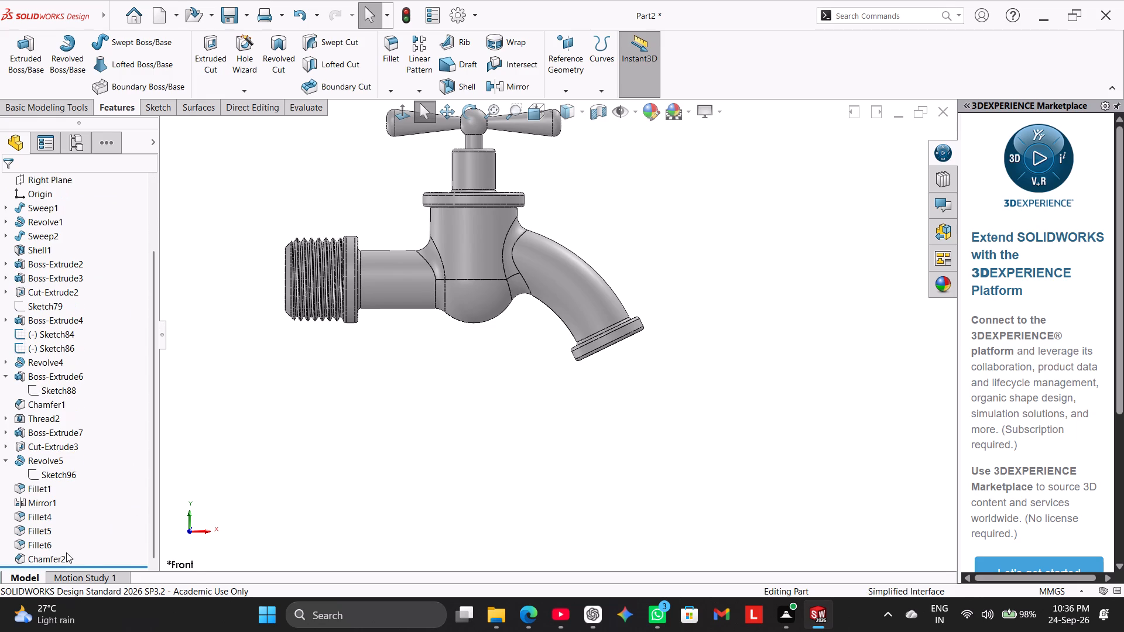
right_click(52, 559)
click(93, 441)
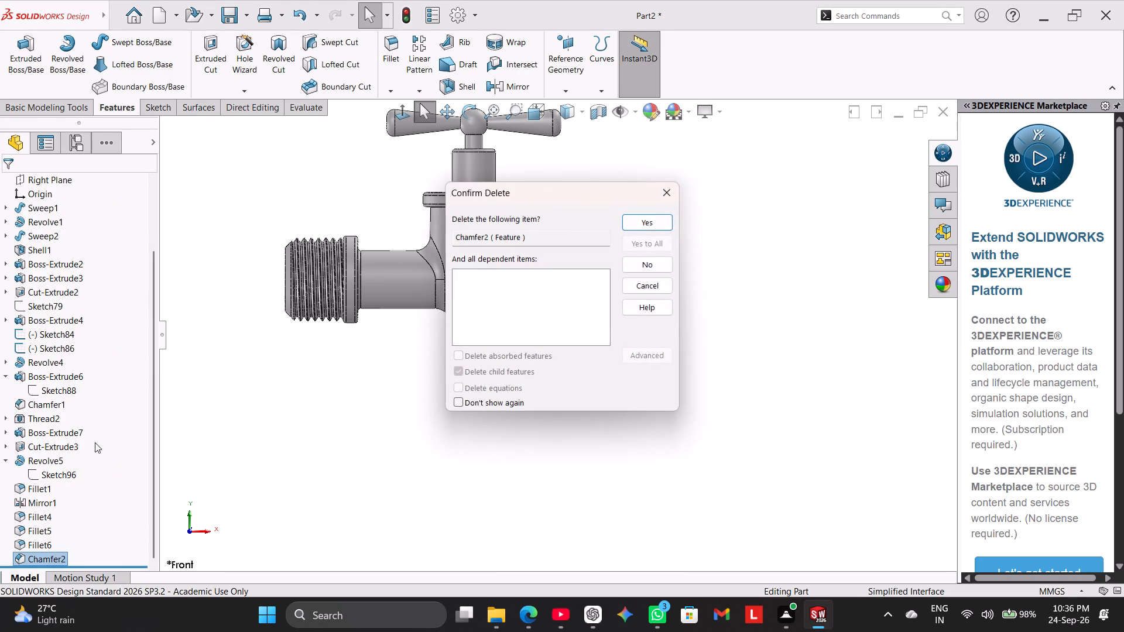
click(651, 219)
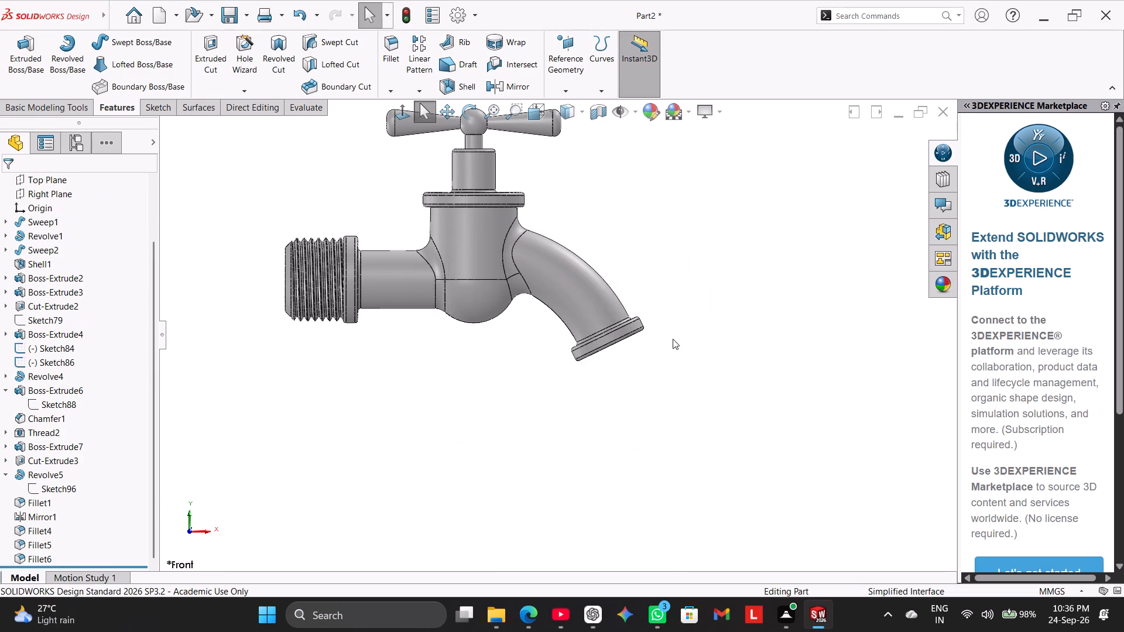
Fillet the inner circular edge of the spout outlet with a 2 mm radius.
middle_drag(668, 335, 592, 224)
scroll(592, 221, down, 5)
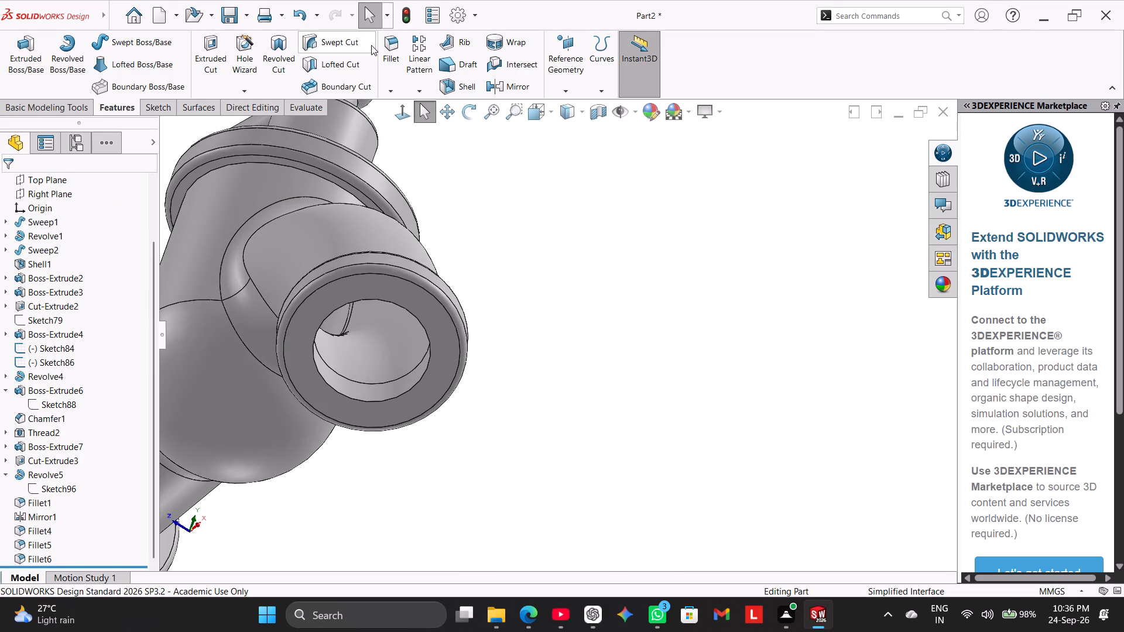
click(385, 47)
click(346, 396)
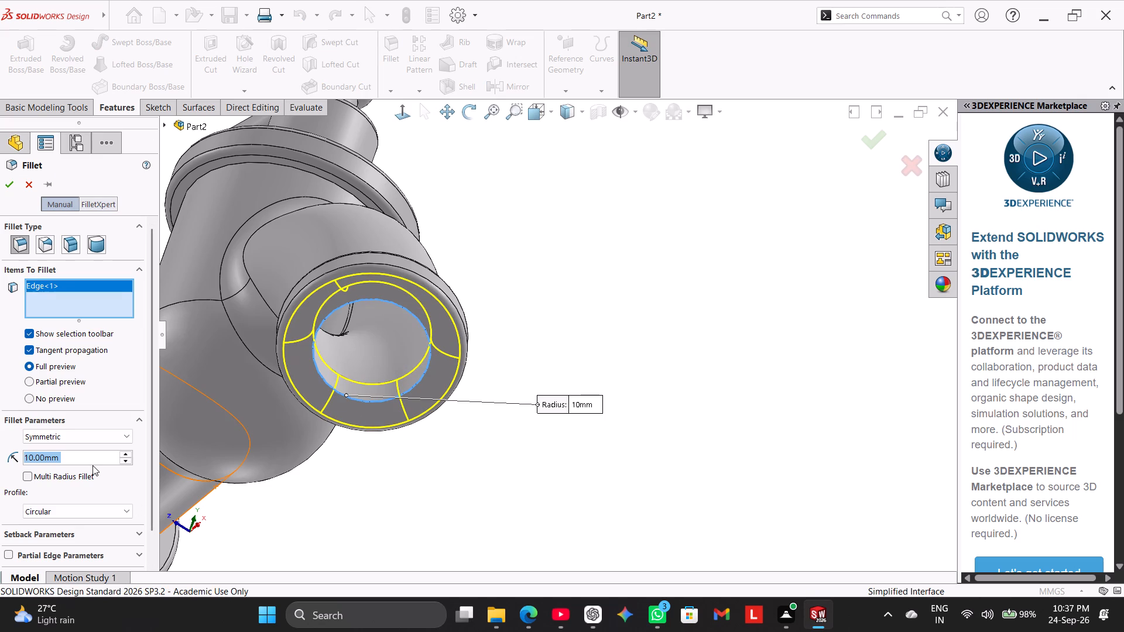
key(2)
key(Return)
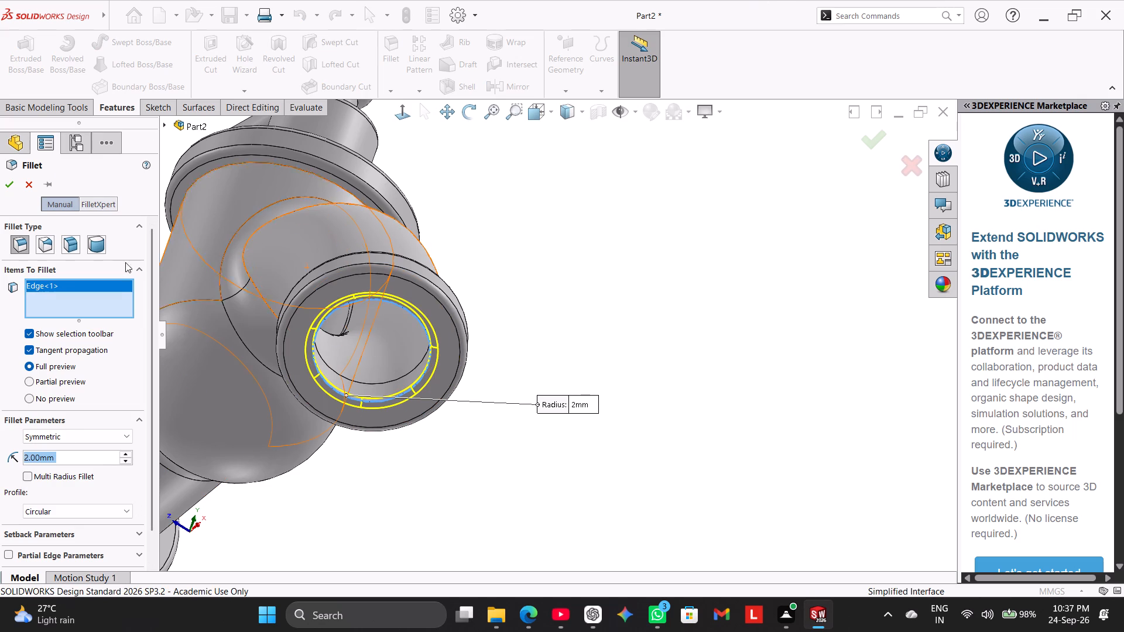
click(15, 181)
scroll(433, 302, up, 3)
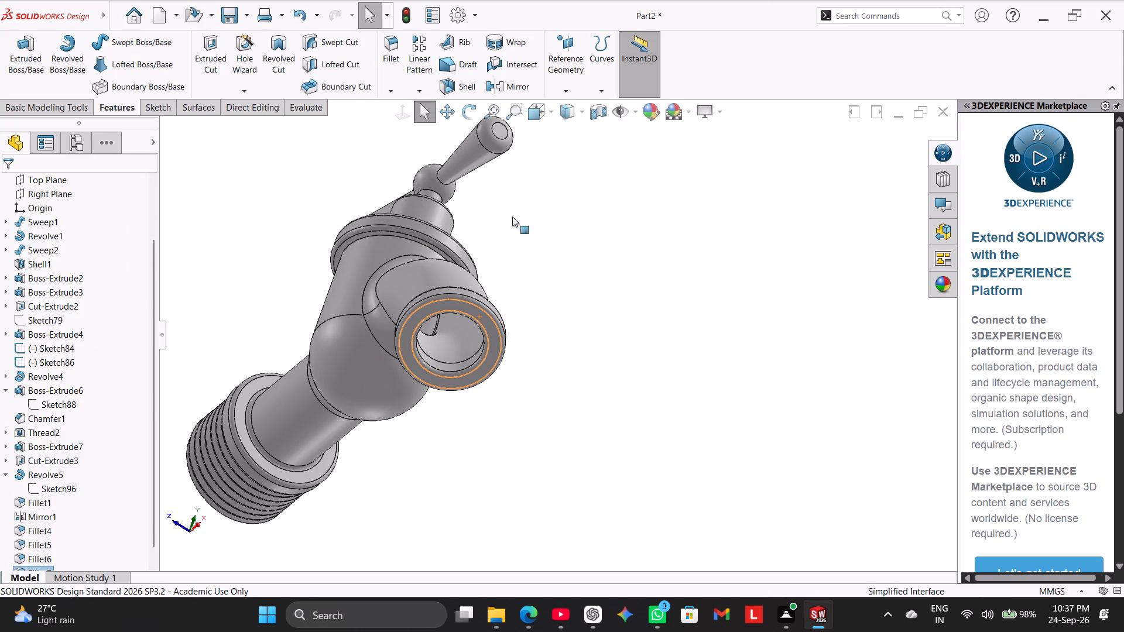
Section the tap on the front plane, seen front-on, and examine the spout outlet fillet and the internal passages.
click(600, 115)
click(403, 112)
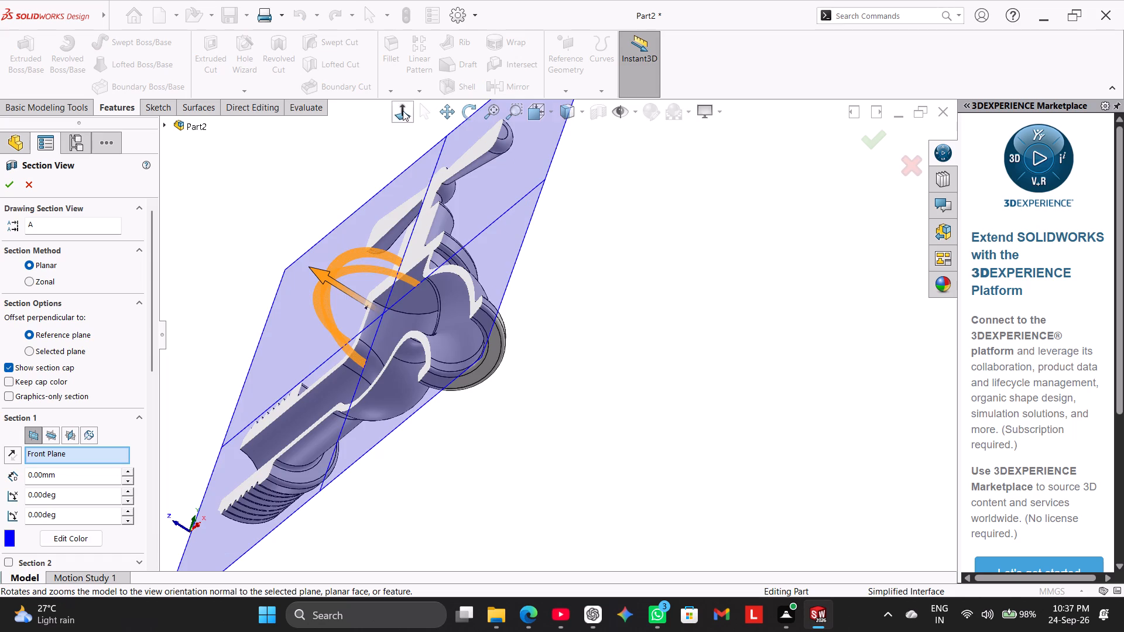
click(517, 527)
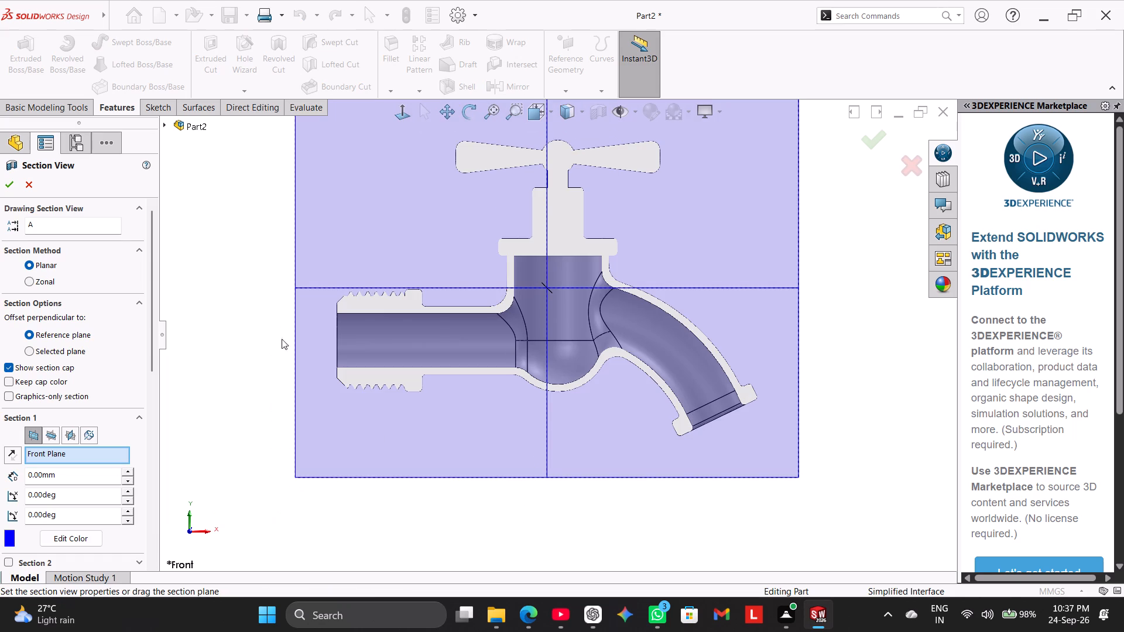
click(8, 185)
scroll(777, 362, down, 2)
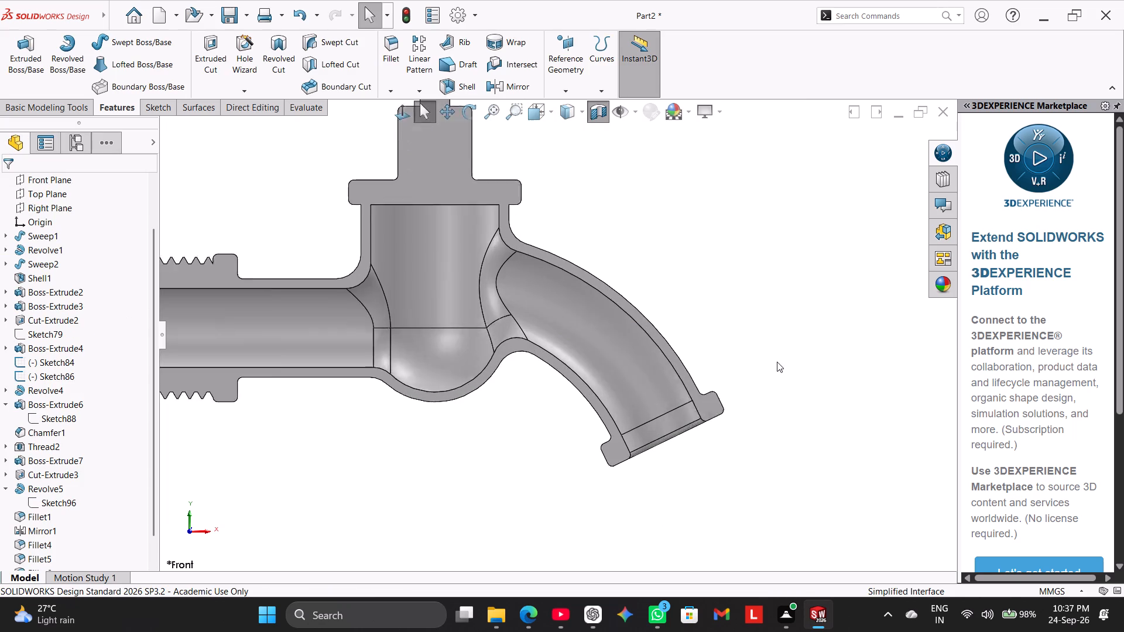
scroll(777, 362, down, 1)
scroll(731, 415, down, 2)
scroll(671, 451, down, 1)
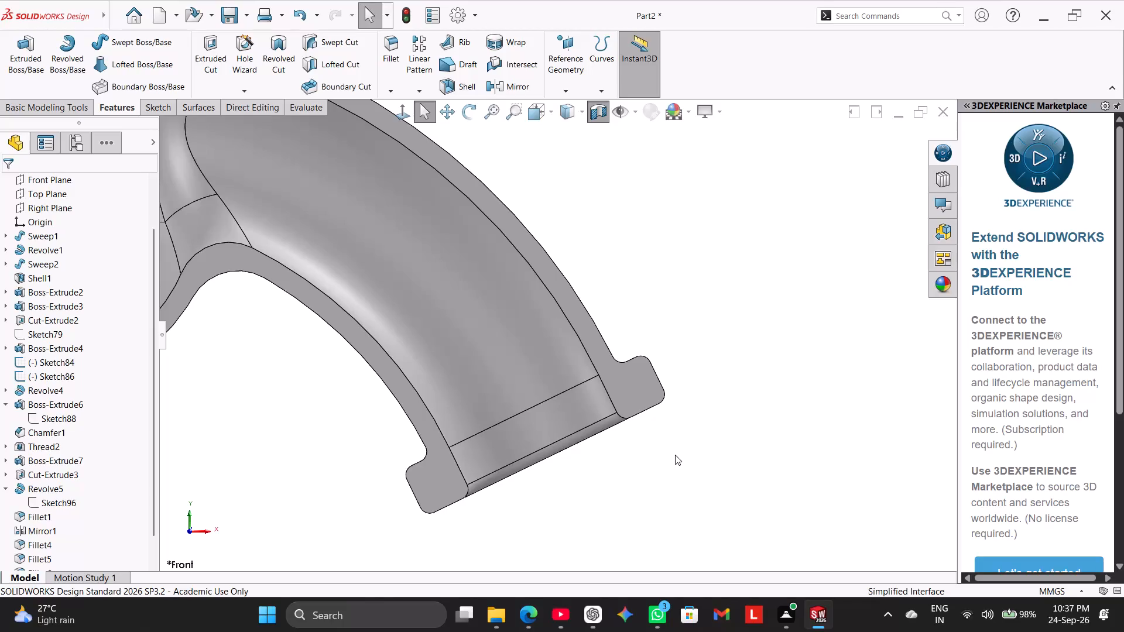
scroll(618, 454, up, 6)
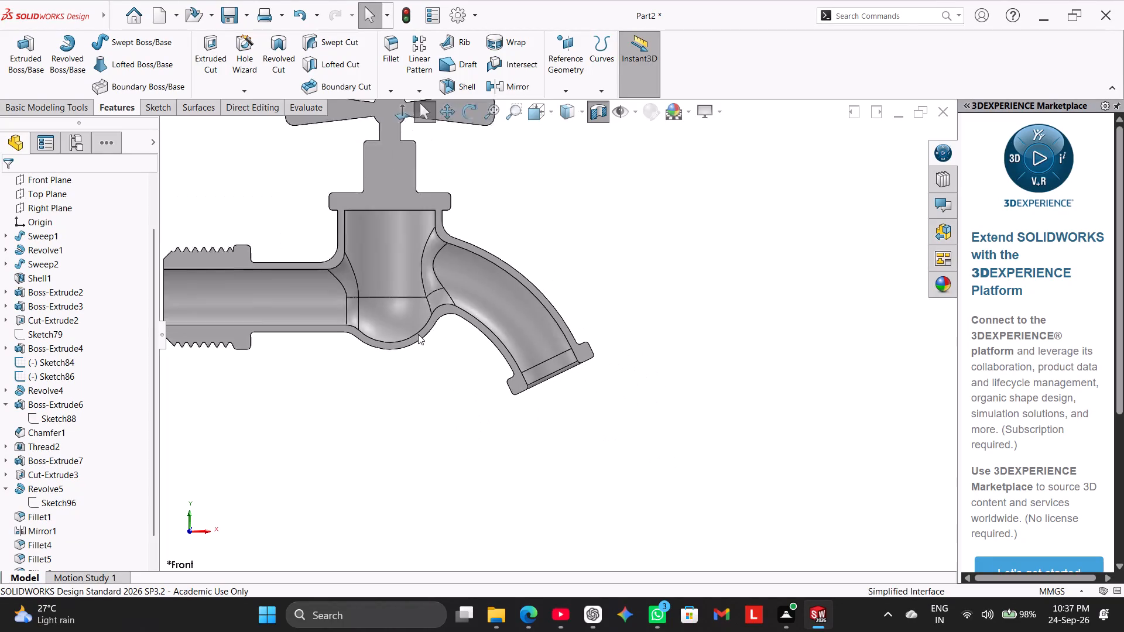
scroll(418, 334, up, 3)
scroll(379, 300, down, 5)
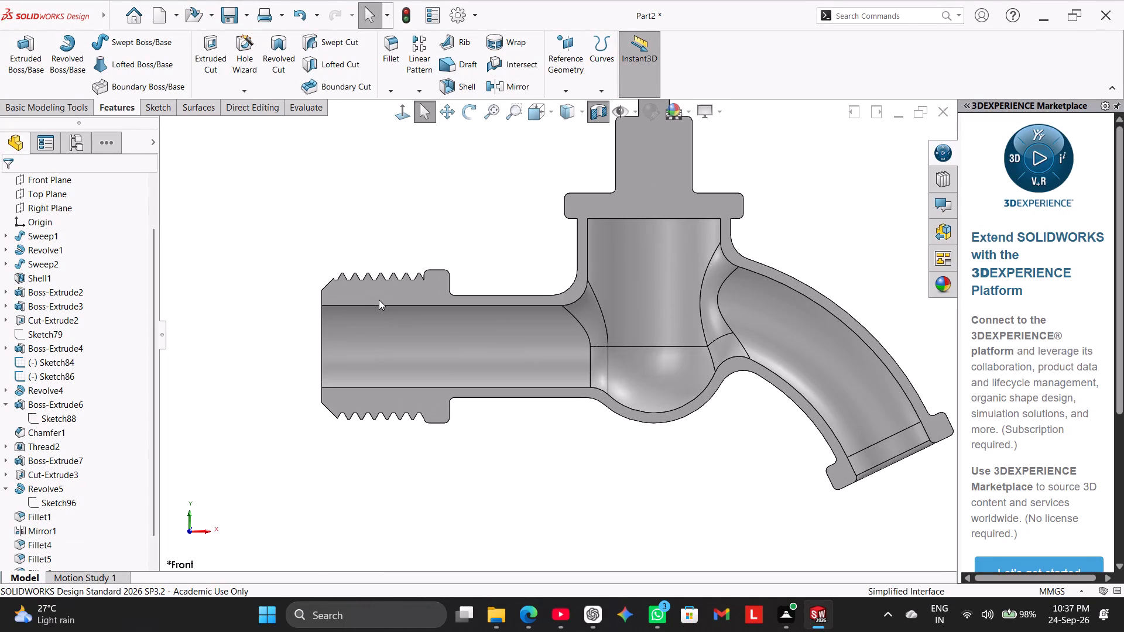
scroll(887, 466, down, 2)
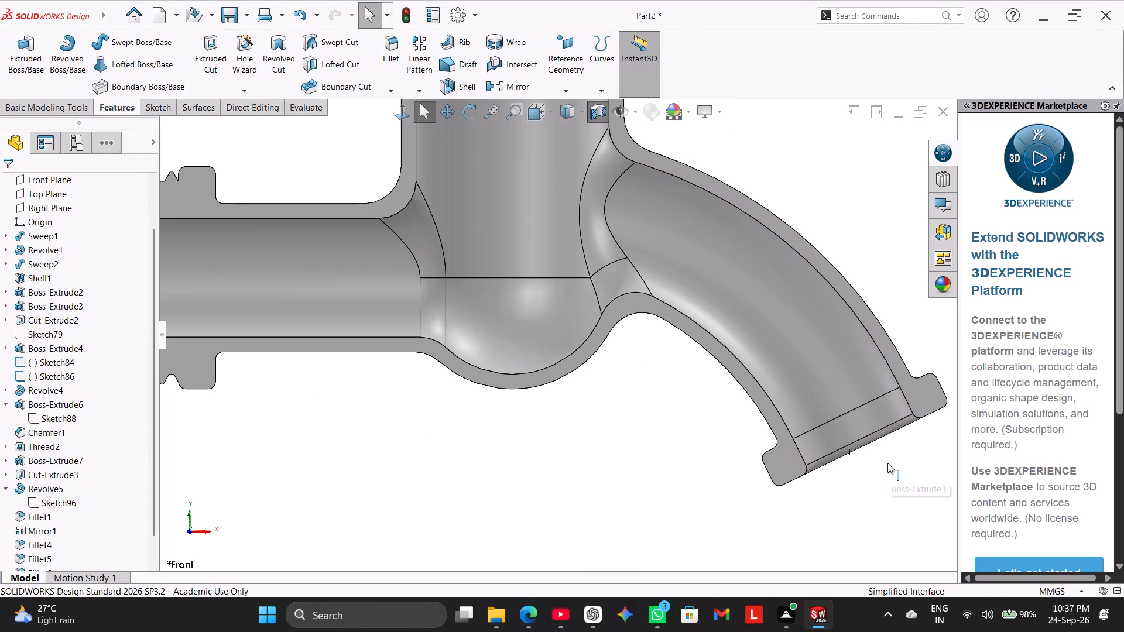
scroll(887, 462, up, 1)
scroll(887, 460, down, 2)
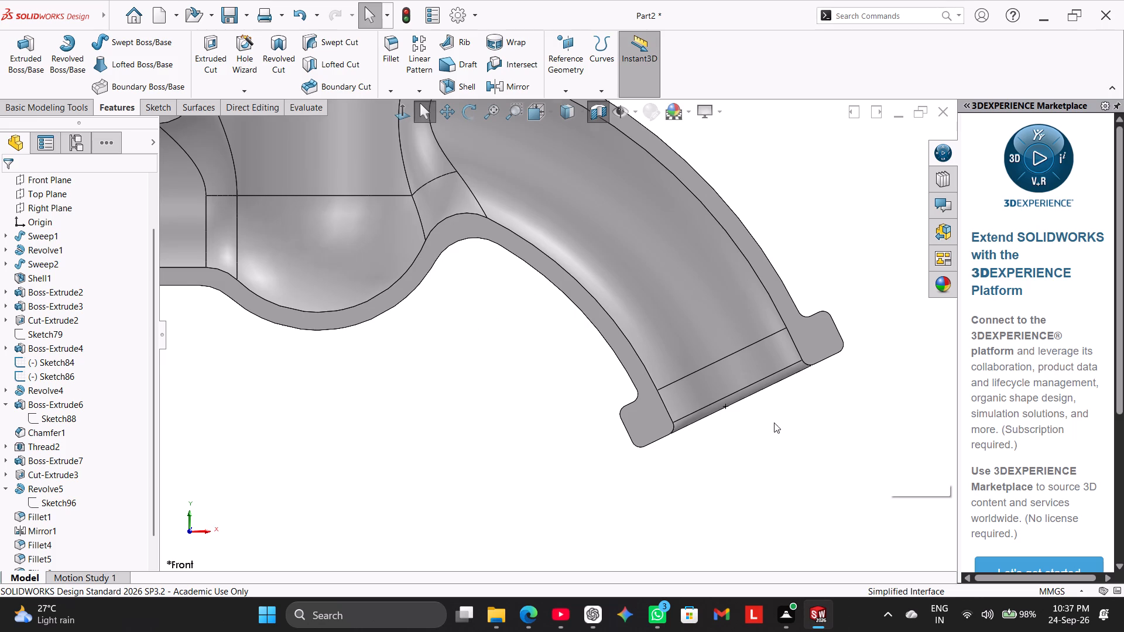
scroll(774, 423, down, 2)
scroll(666, 398, down, 1)
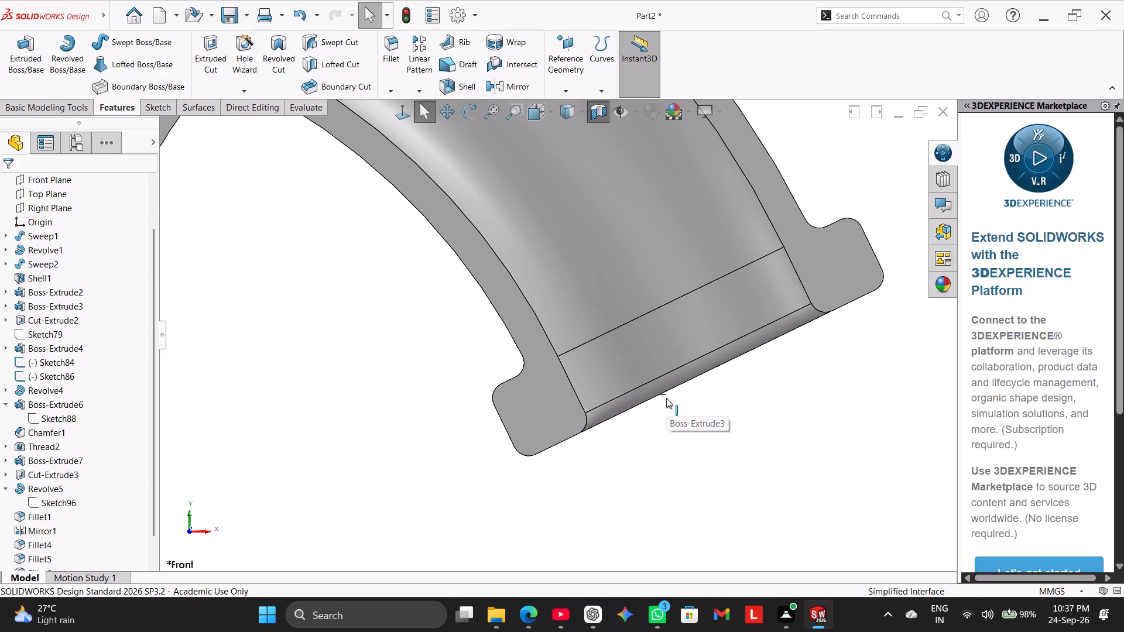
scroll(666, 398, up, 6)
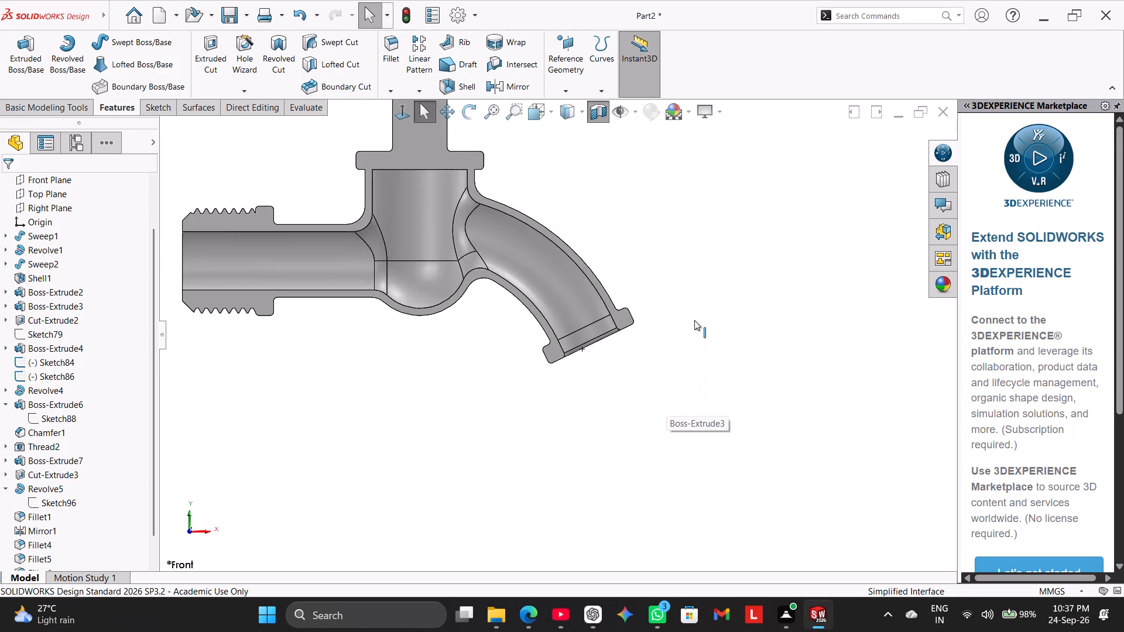
scroll(694, 320, up, 6)
Turn off the section and show the whole tap in isometric view.
click(597, 115)
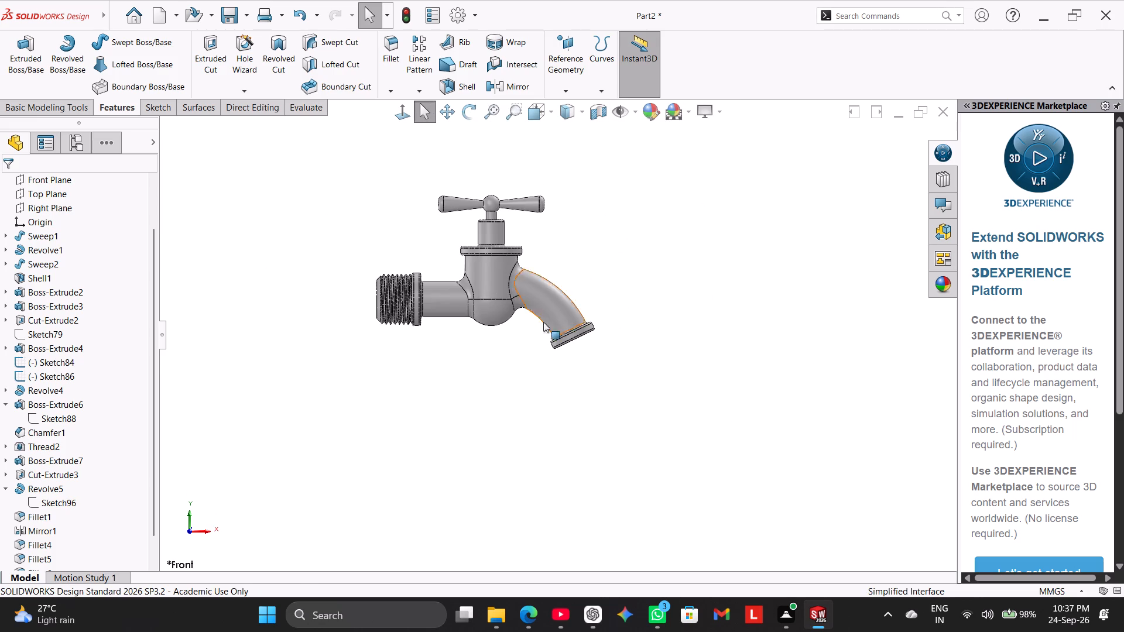
right_drag(399, 397, 566, 284)
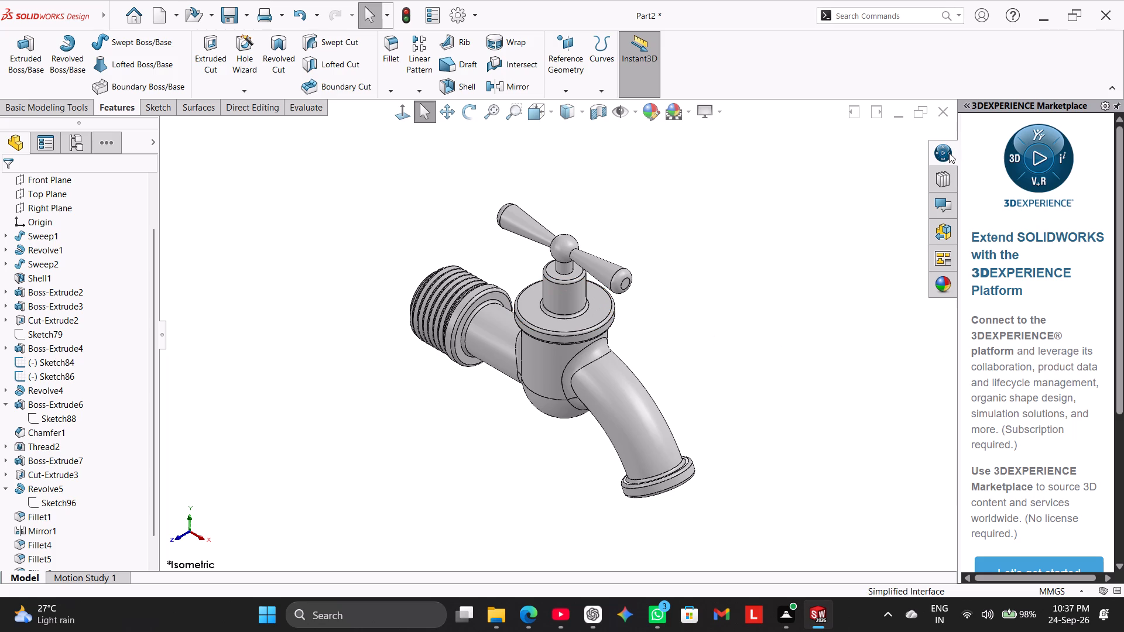
Open the appearance library and browse the gold finishes among the metal appearances.
click(949, 153)
click(940, 281)
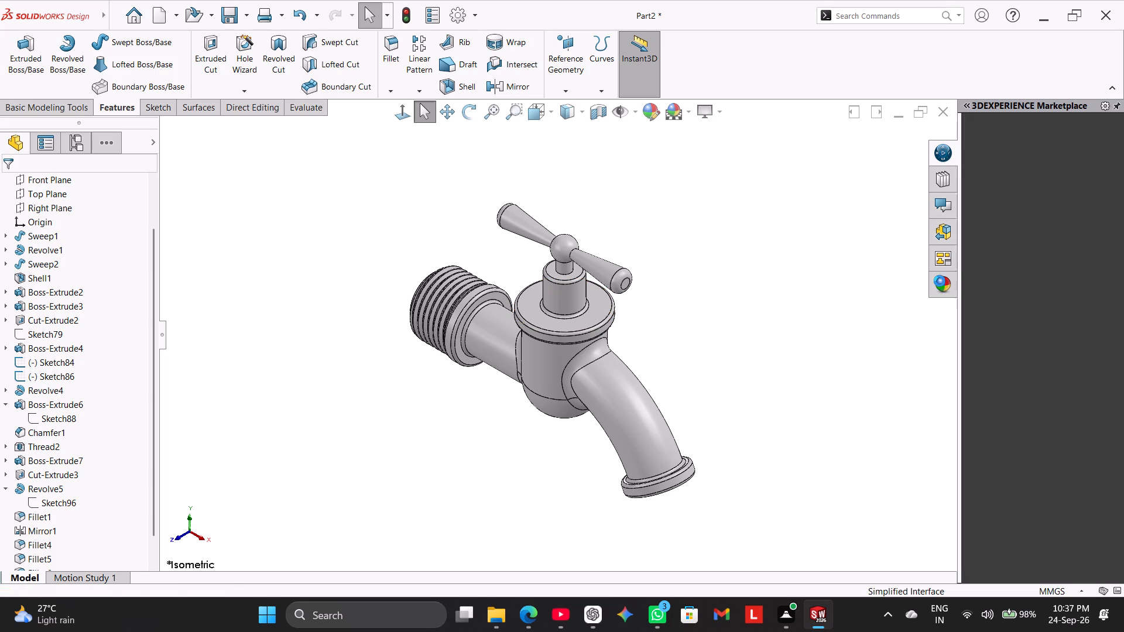
click(971, 152)
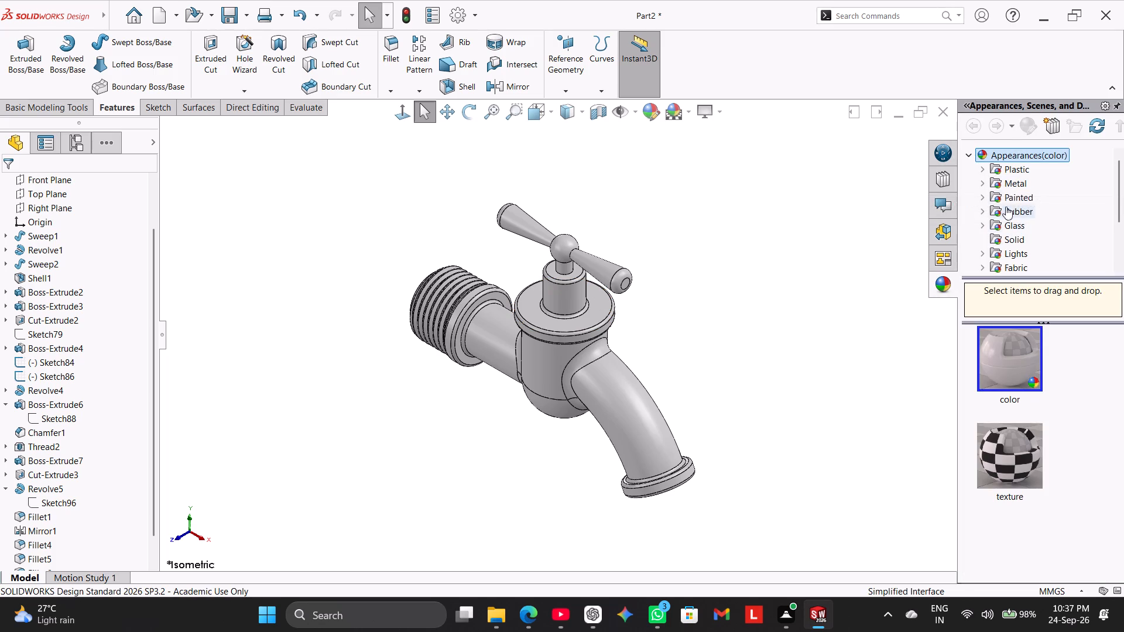
click(1009, 183)
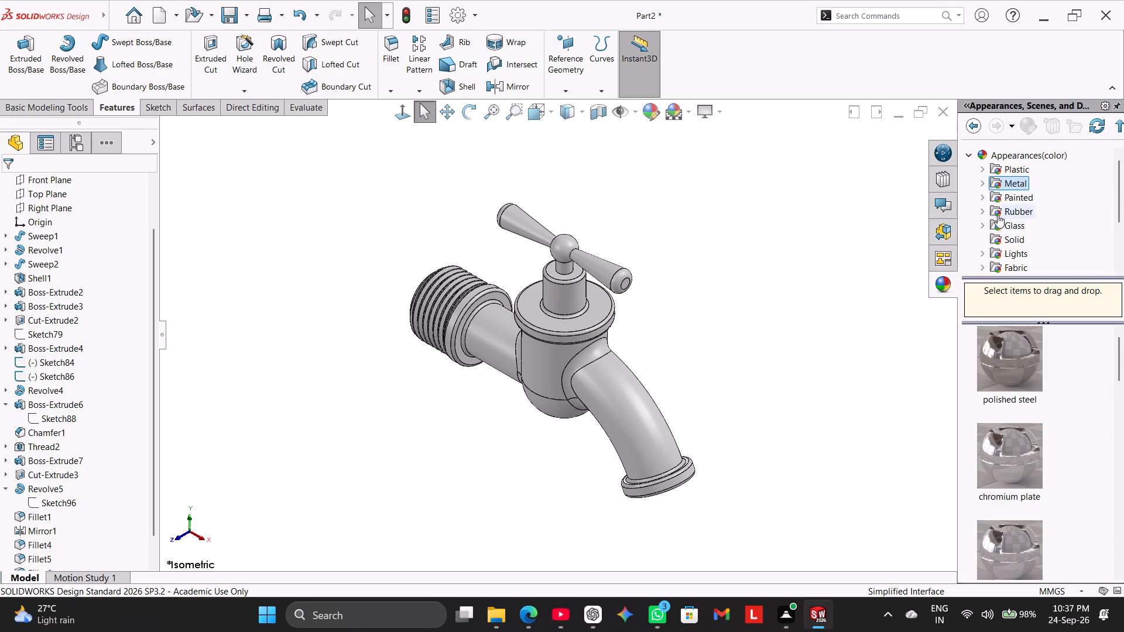
click(978, 182)
click(982, 183)
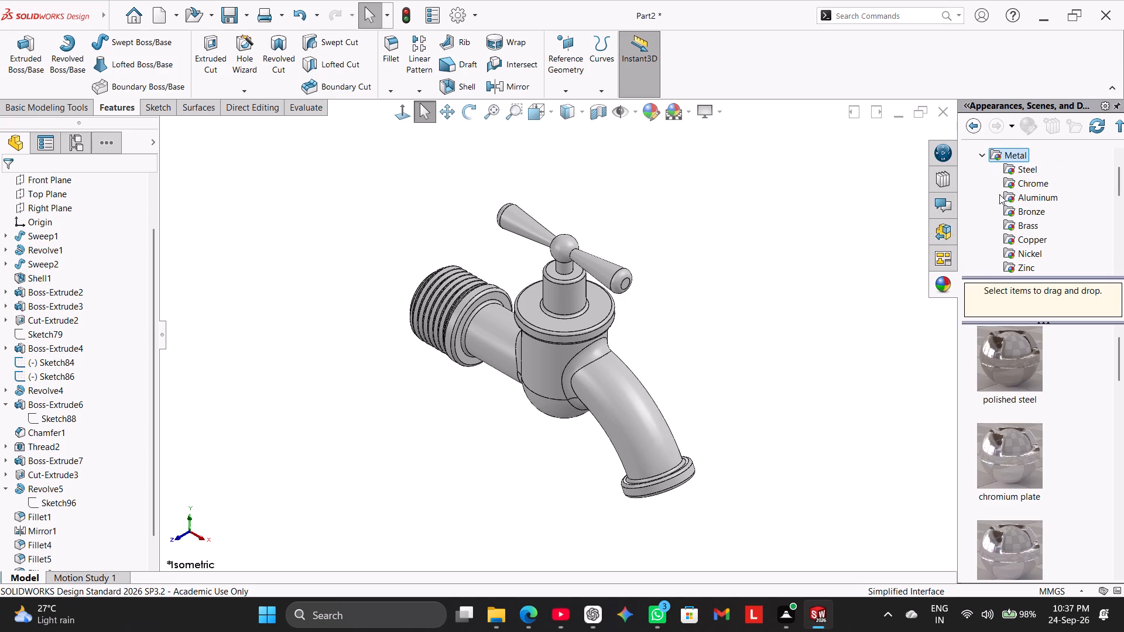
scroll(1037, 207, down, 1)
click(1033, 238)
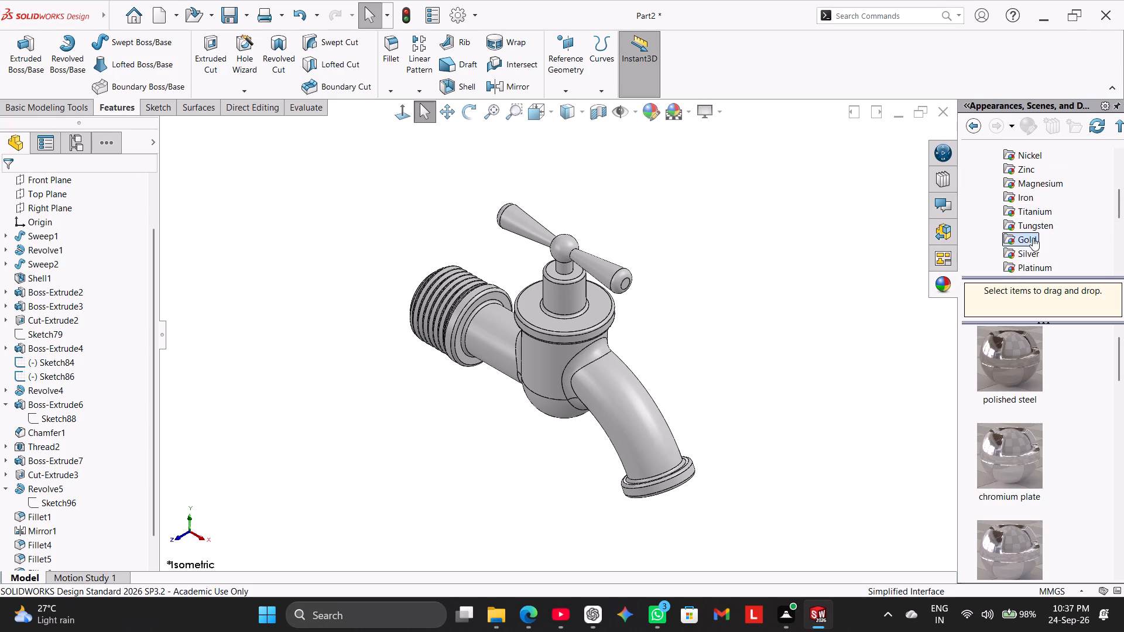
scroll(1027, 370, down, 6)
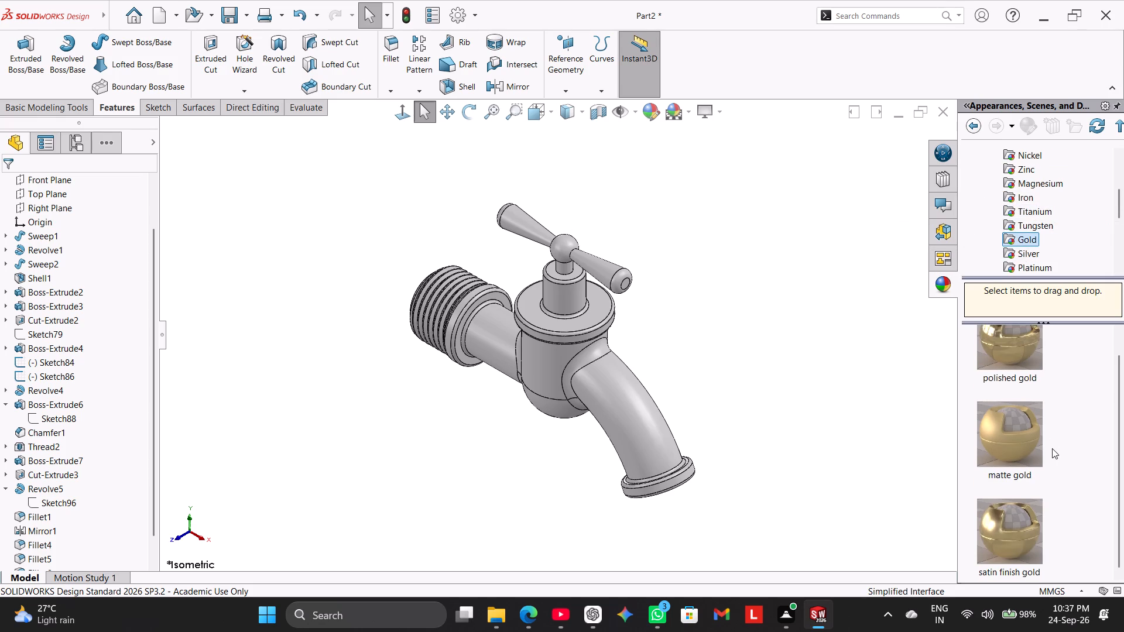
scroll(1052, 451, up, 4)
scroll(1056, 444, down, 1)
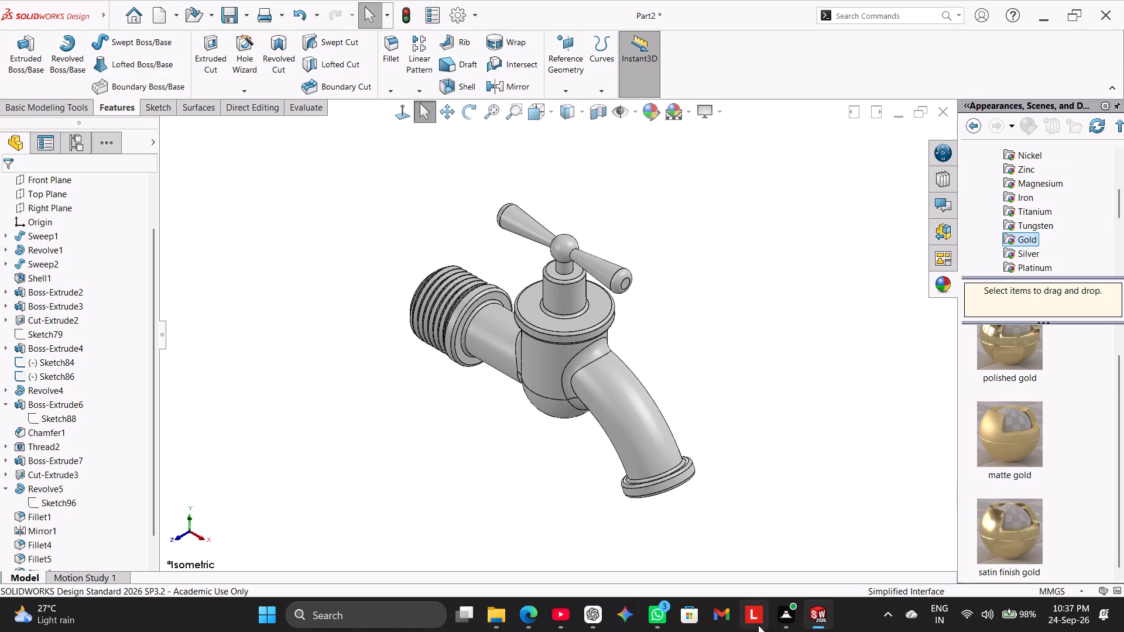
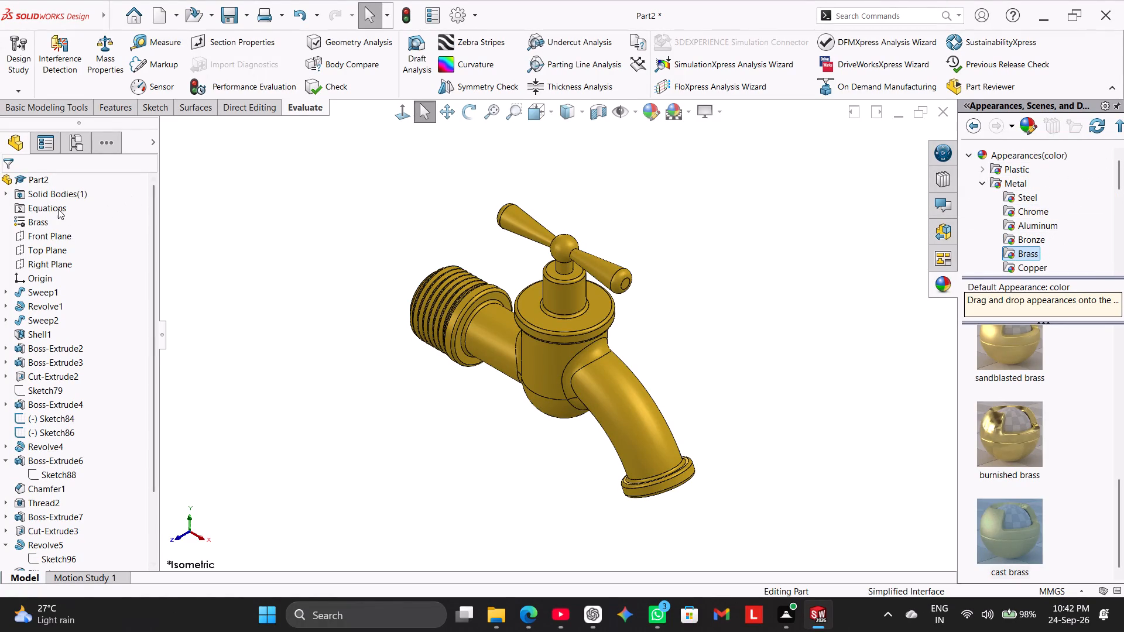
Open the part's material settings and browse the SOLIDWORKS Materials categories, including the non-metals, plastics, zinc, titanium, copper and aluminium alloys.
right_click(44, 221)
click(78, 231)
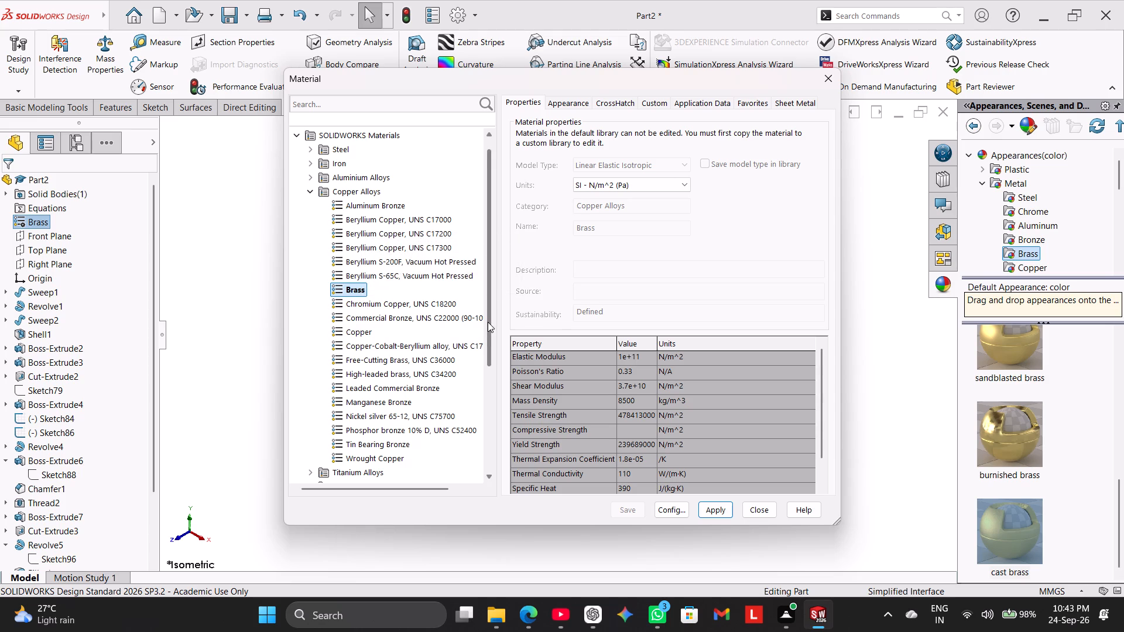
drag(488, 321, 489, 379)
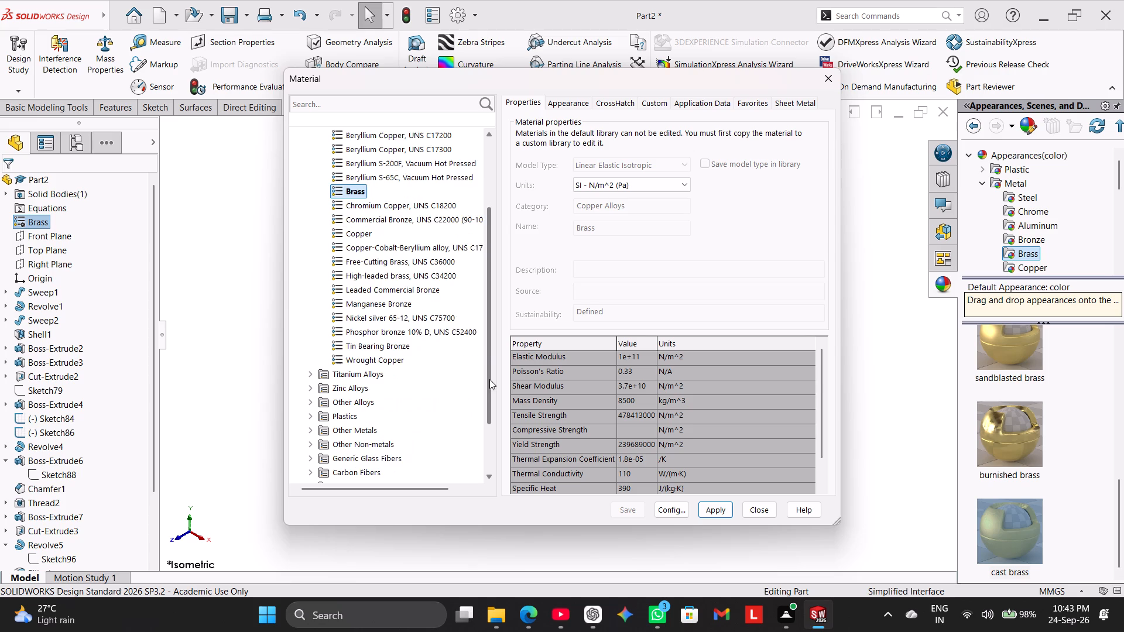
drag(489, 379, 488, 398)
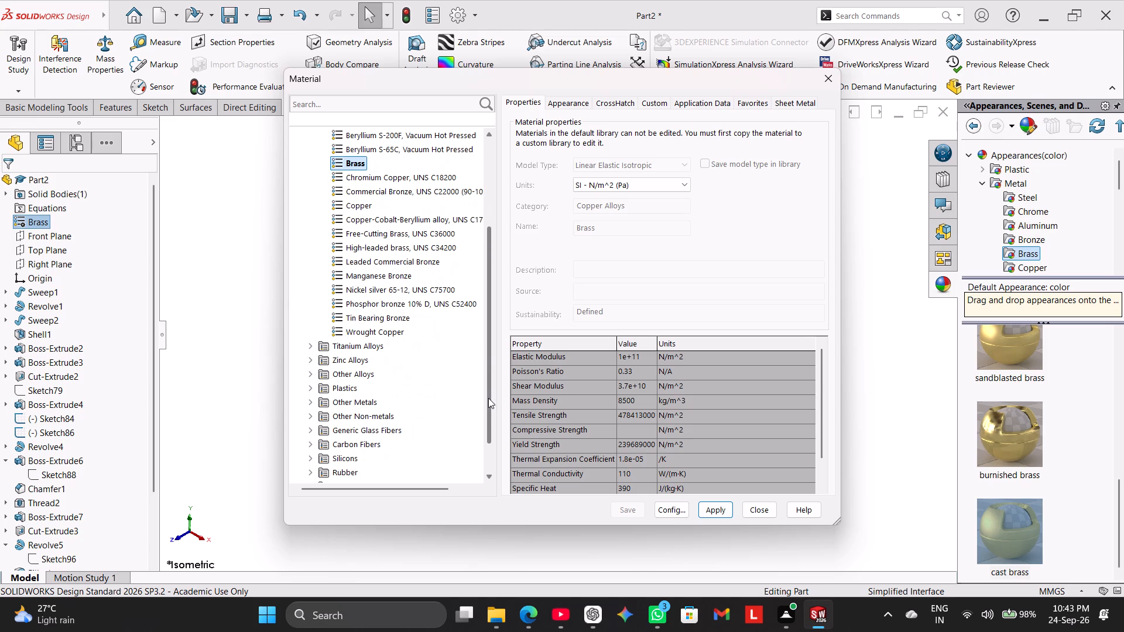
drag(488, 398, 473, 307)
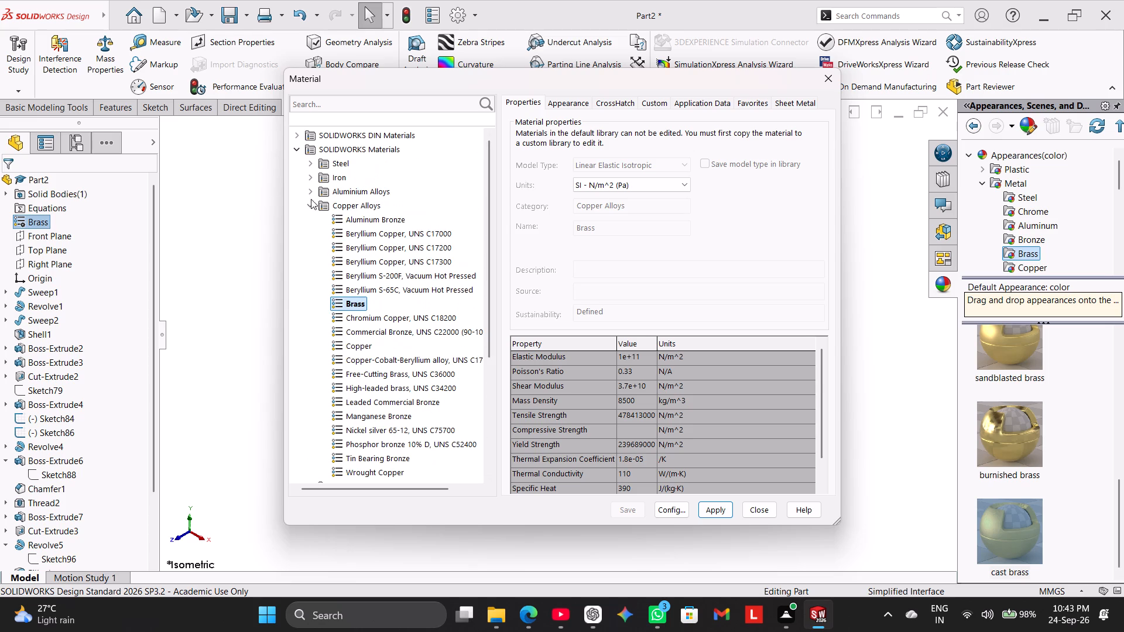
click(309, 194)
click(309, 135)
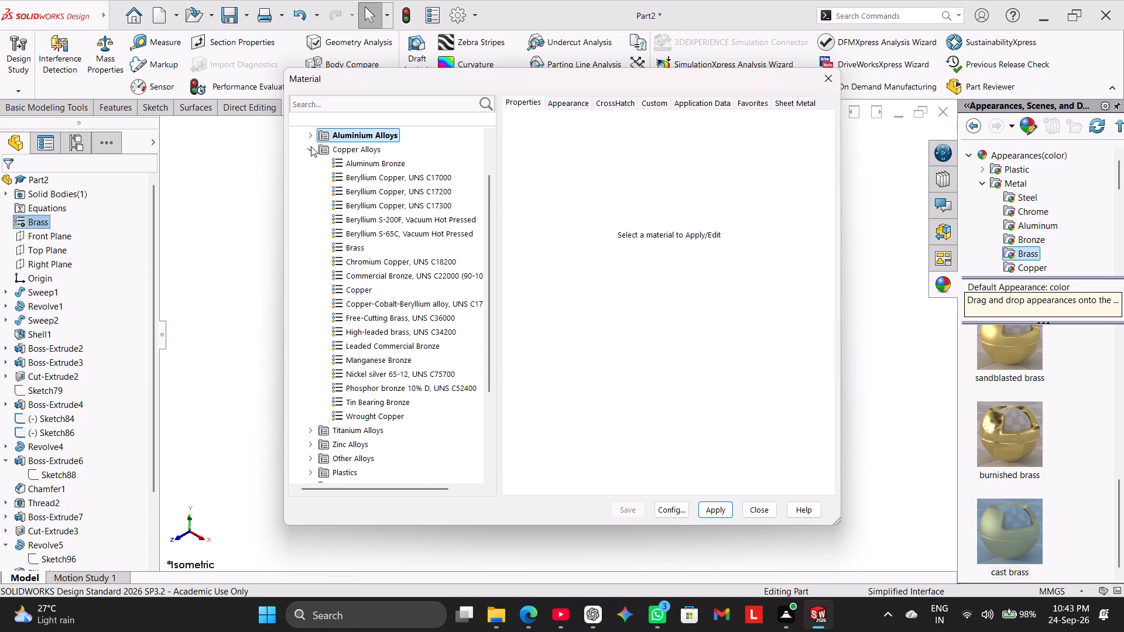
click(316, 152)
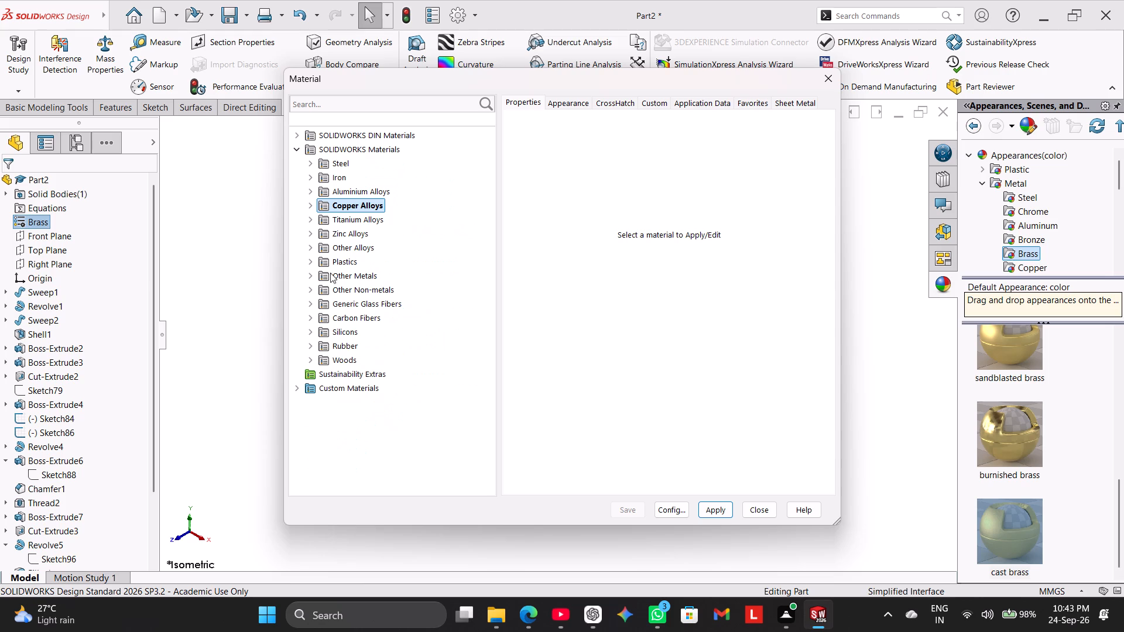
click(317, 315)
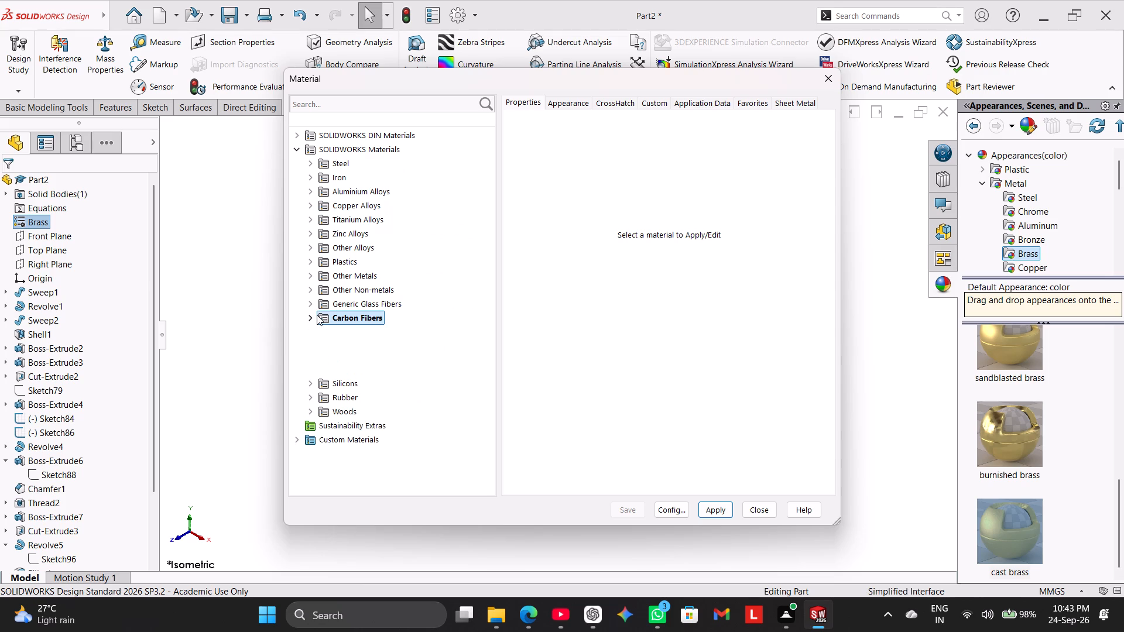
click(317, 315)
click(311, 305)
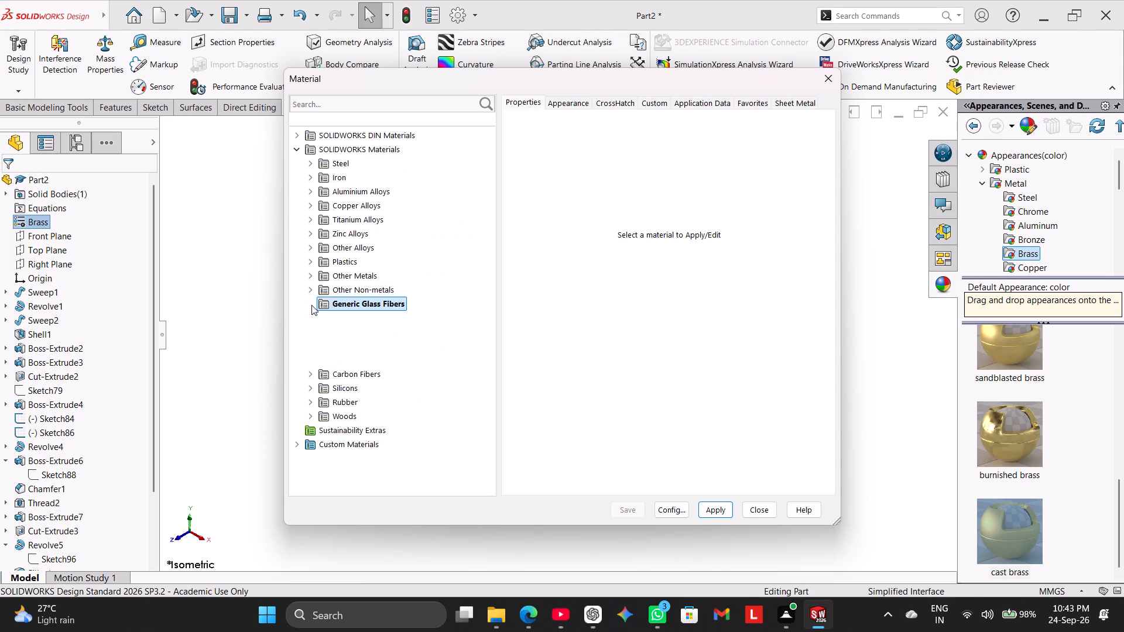
click(311, 305)
click(311, 296)
double_click(311, 296)
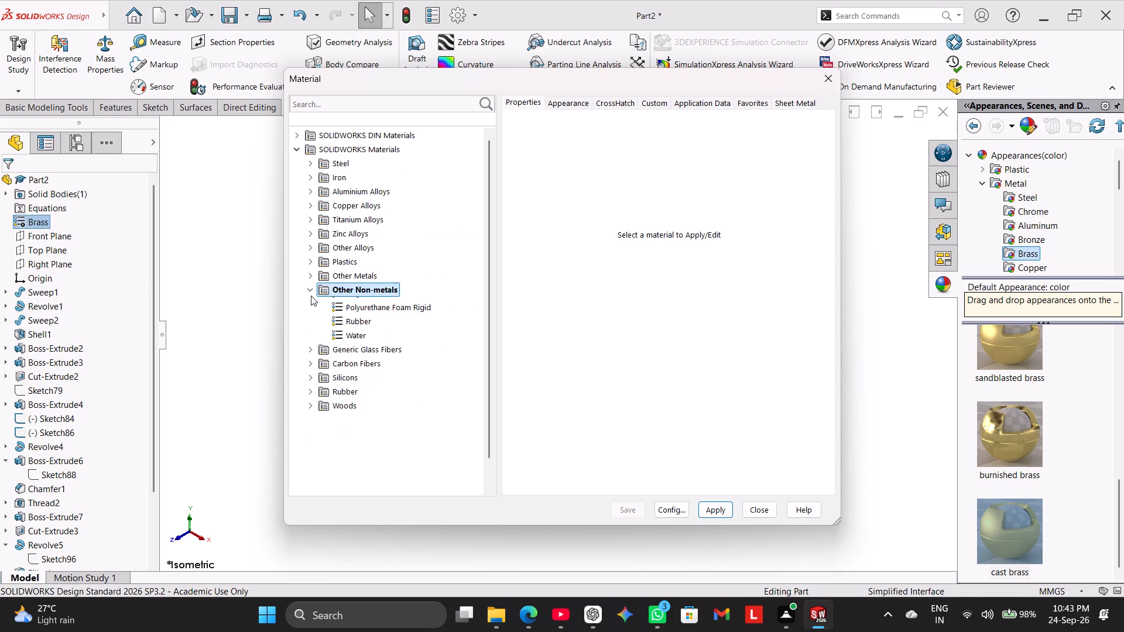
click(311, 296)
click(310, 280)
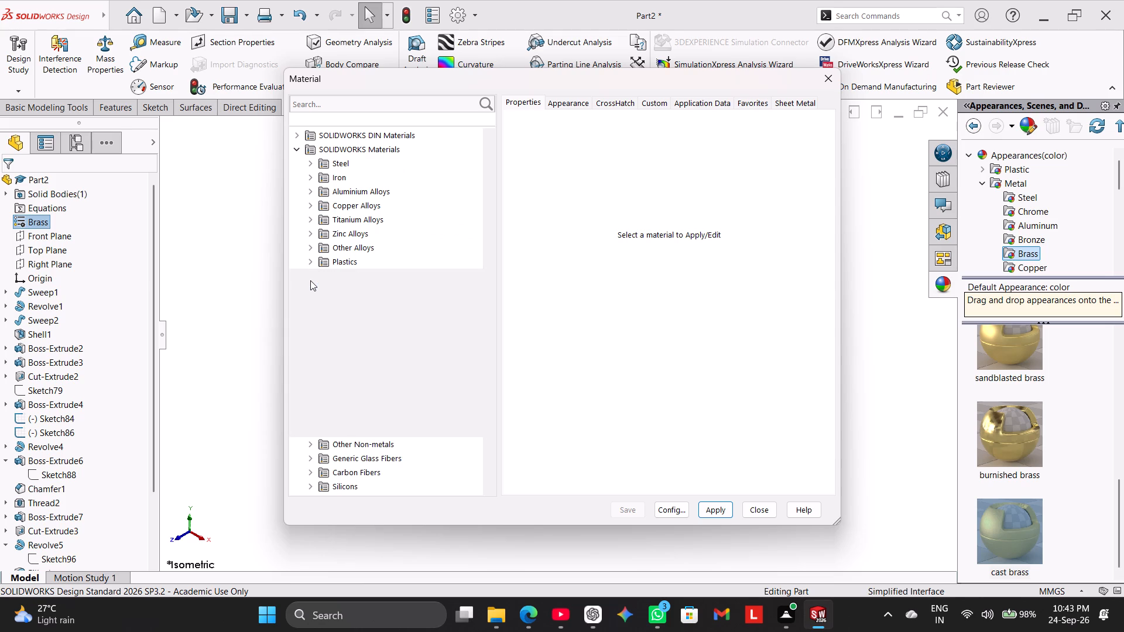
click(310, 280)
click(310, 280)
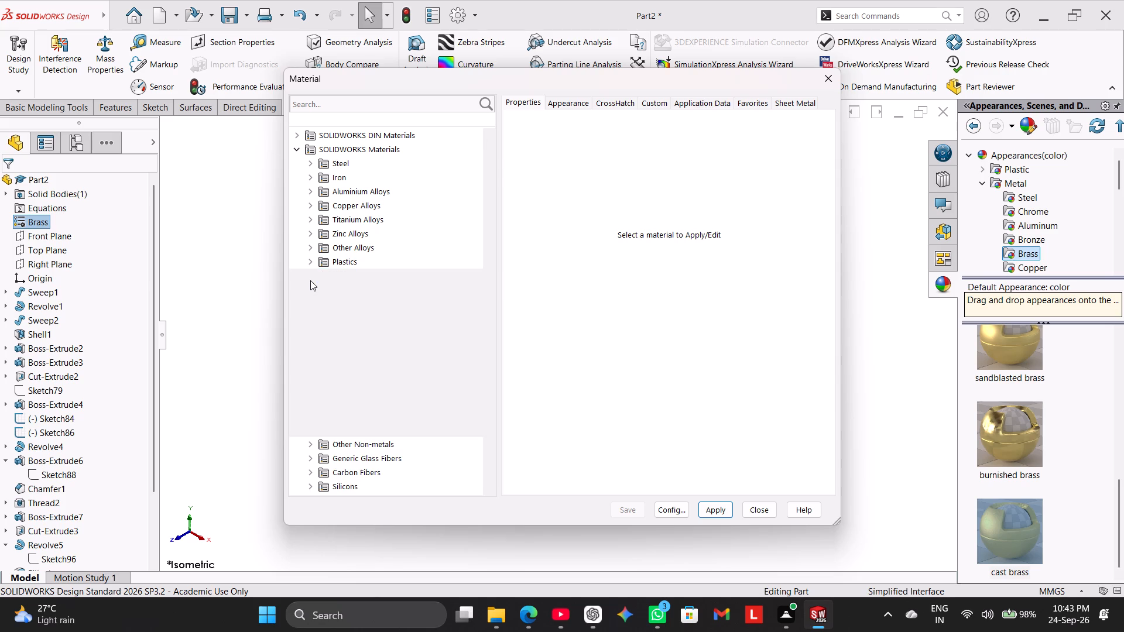
click(310, 280)
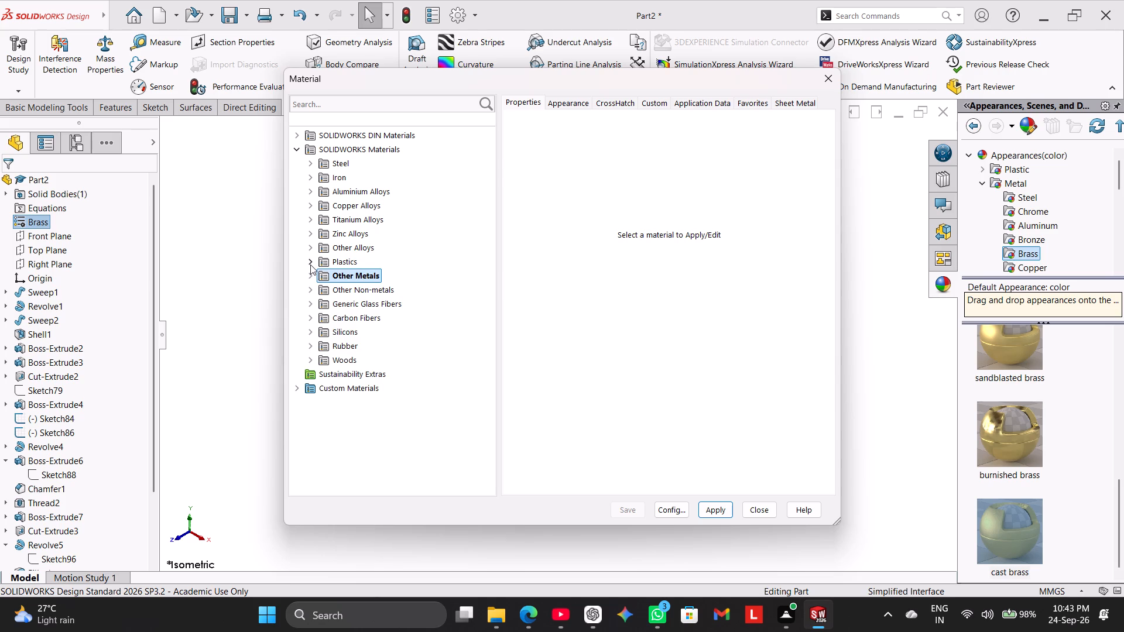
click(310, 265)
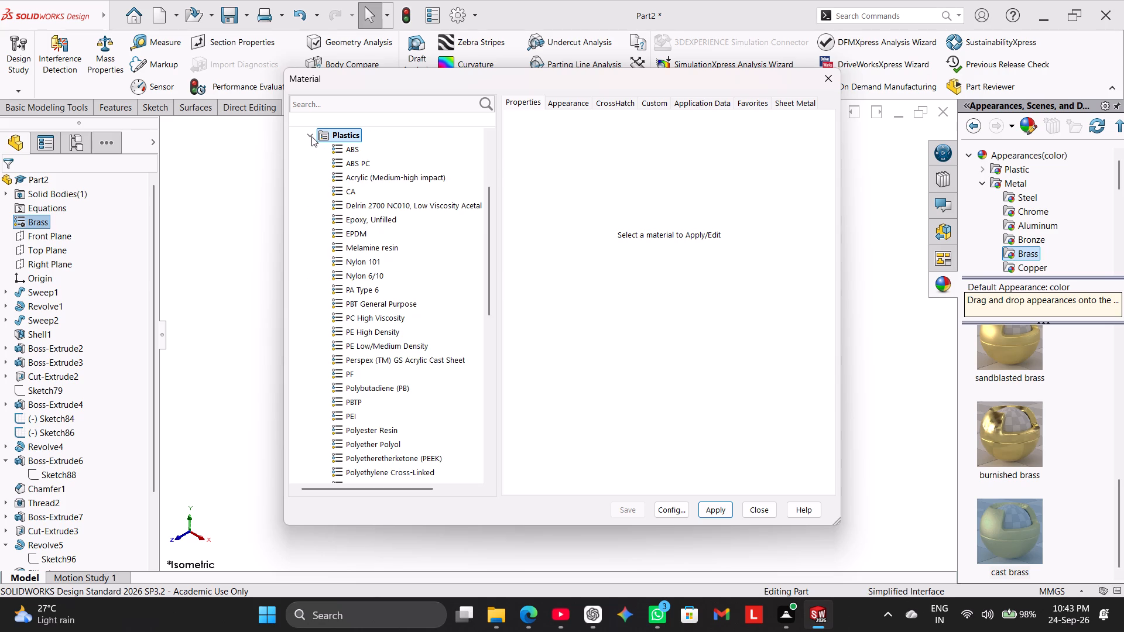
click(311, 136)
click(309, 246)
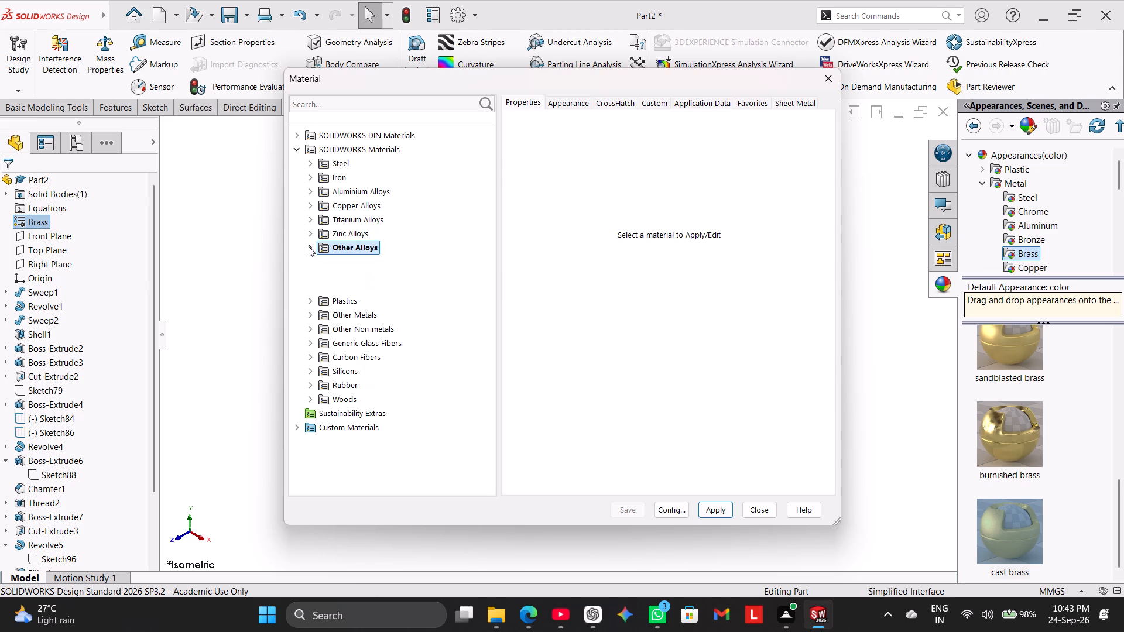
click(309, 246)
click(310, 239)
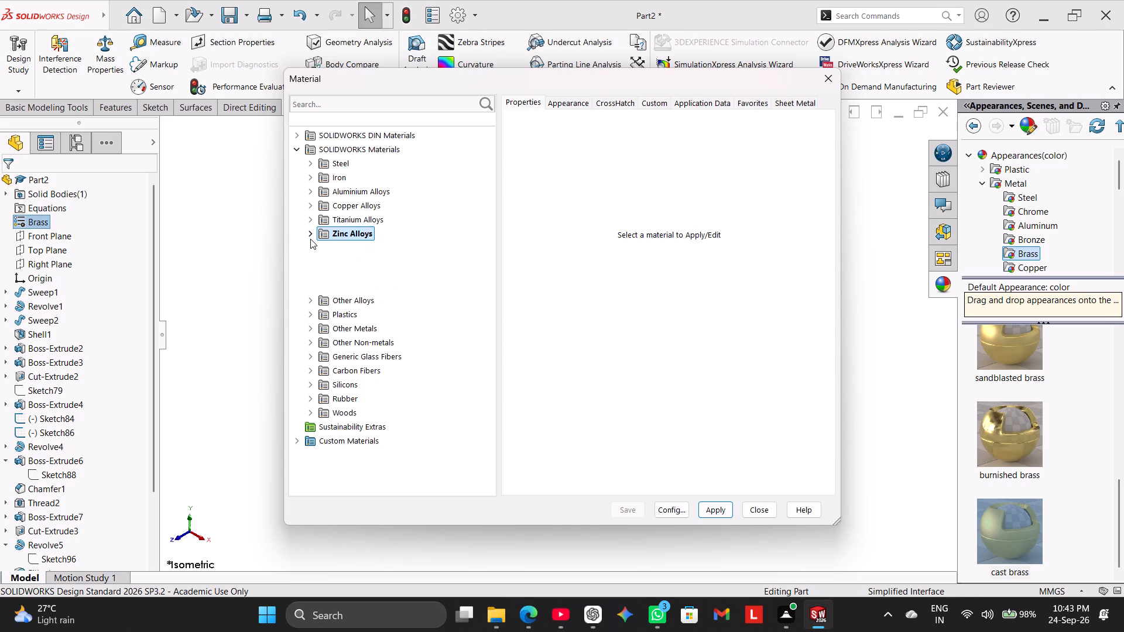
click(310, 239)
click(311, 224)
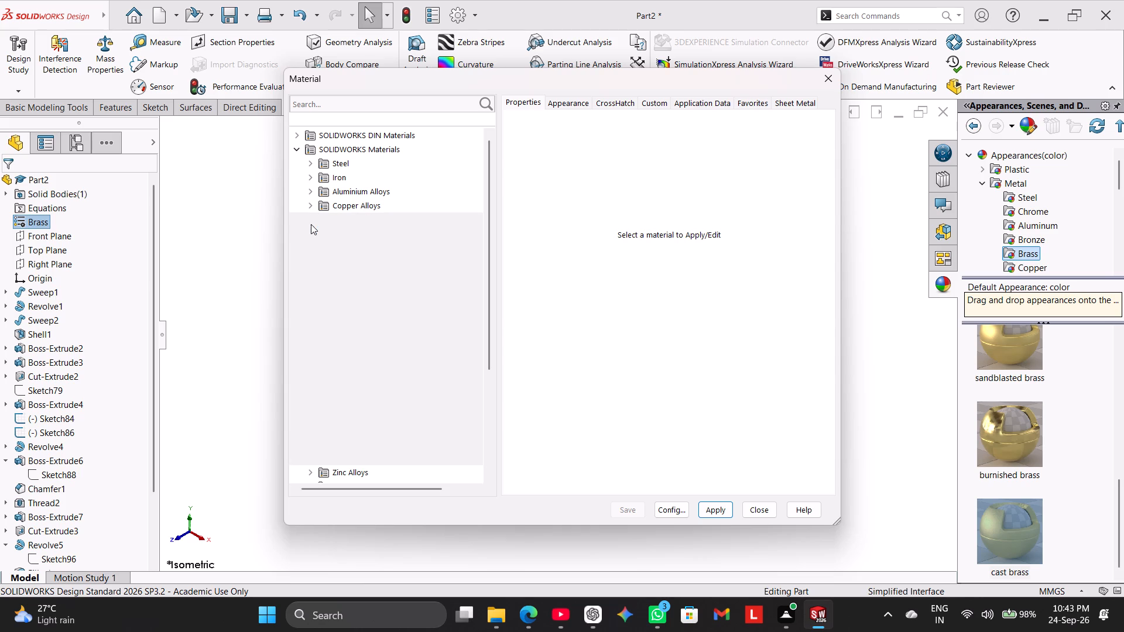
click(311, 224)
click(312, 208)
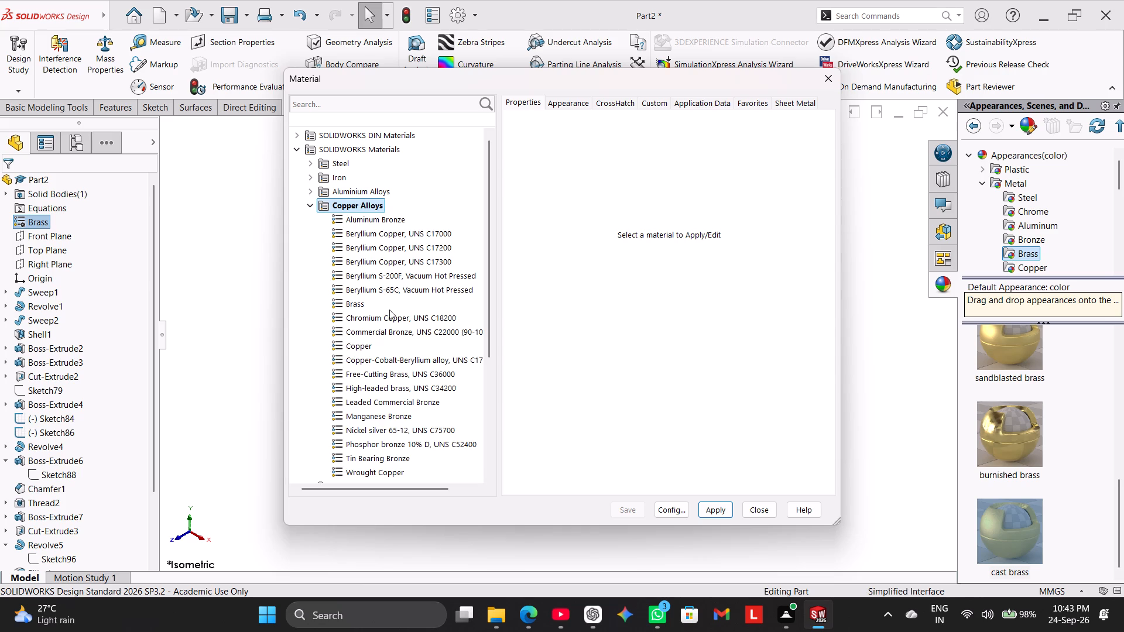
click(368, 298)
drag(489, 257, 489, 257)
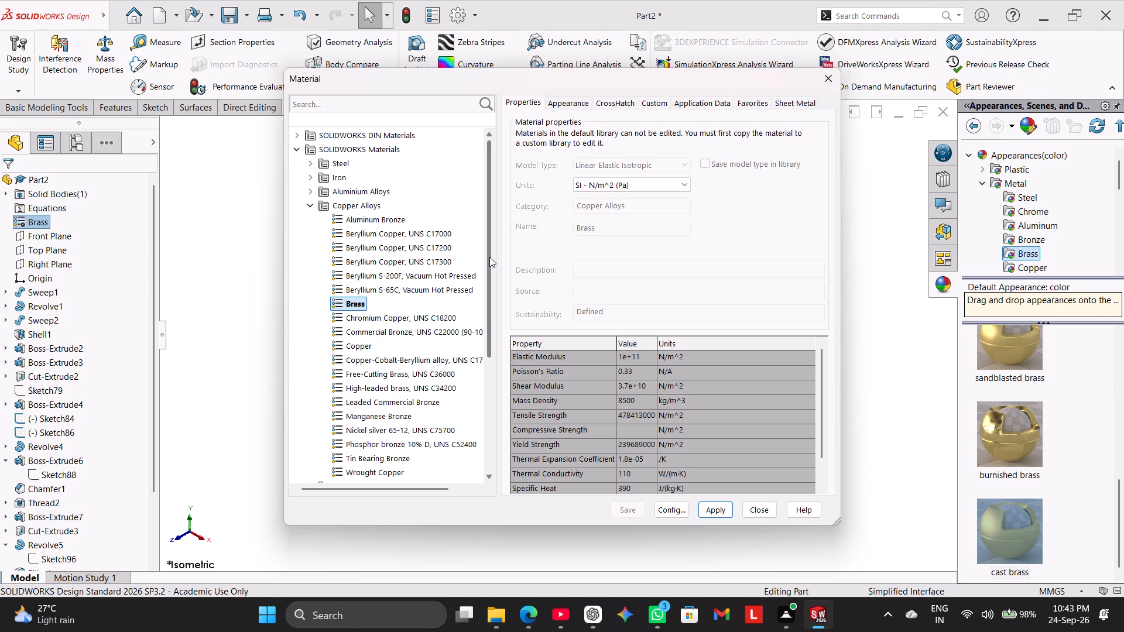
drag(489, 257, 497, 250)
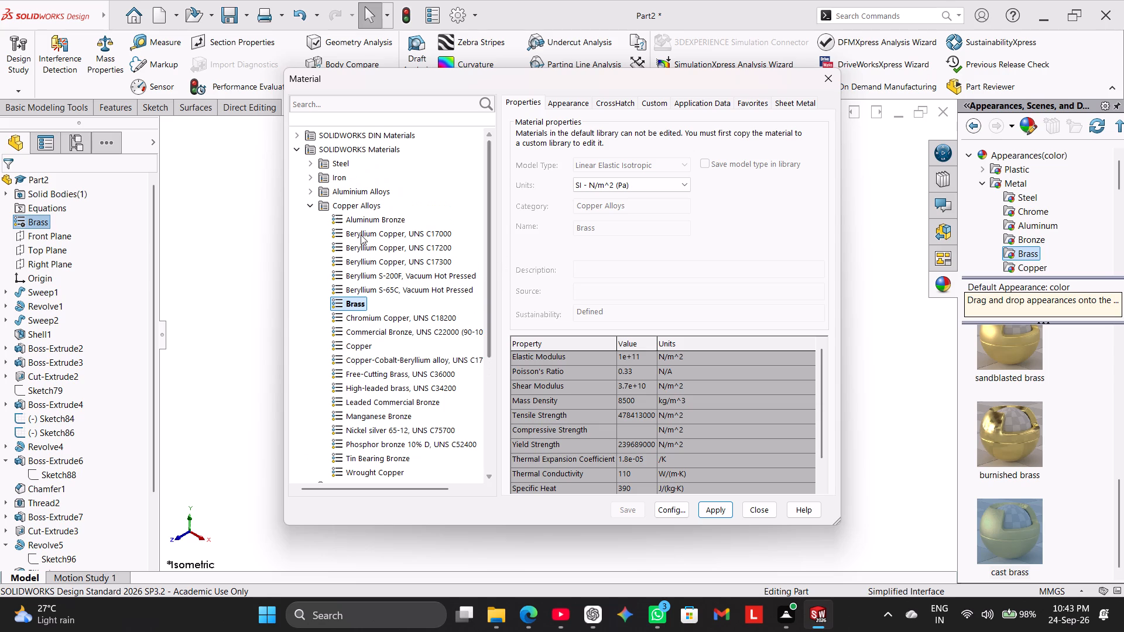
click(310, 187)
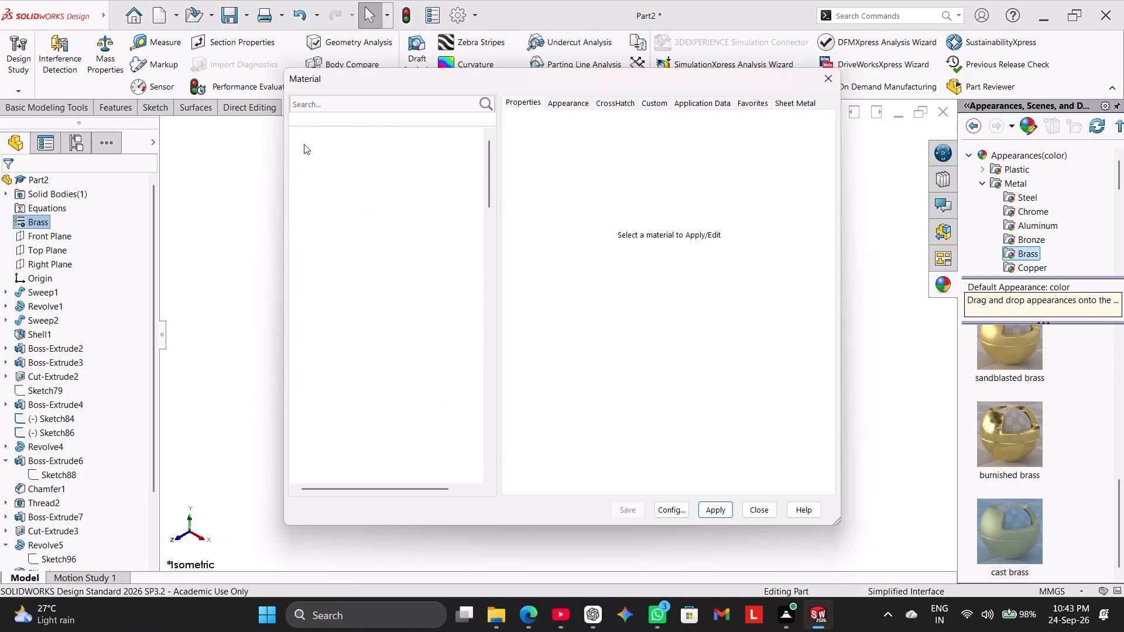
click(309, 133)
Review the properties of Brass under Copper Alloys, apply it as the part's material, and close the material settings.
click(352, 246)
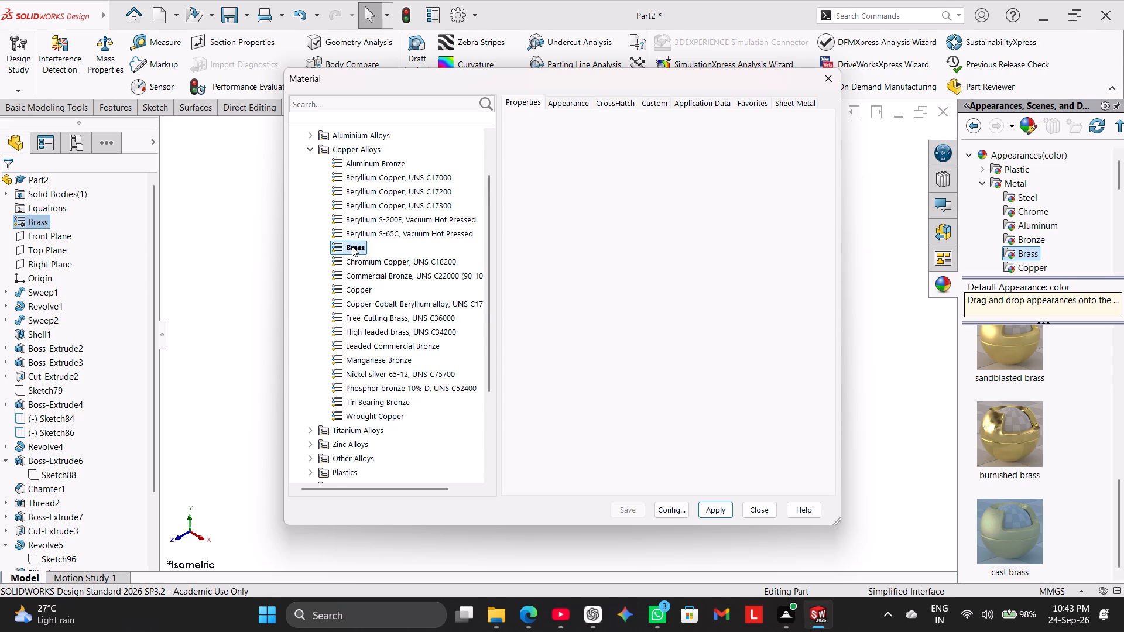
drag(817, 376, 824, 407)
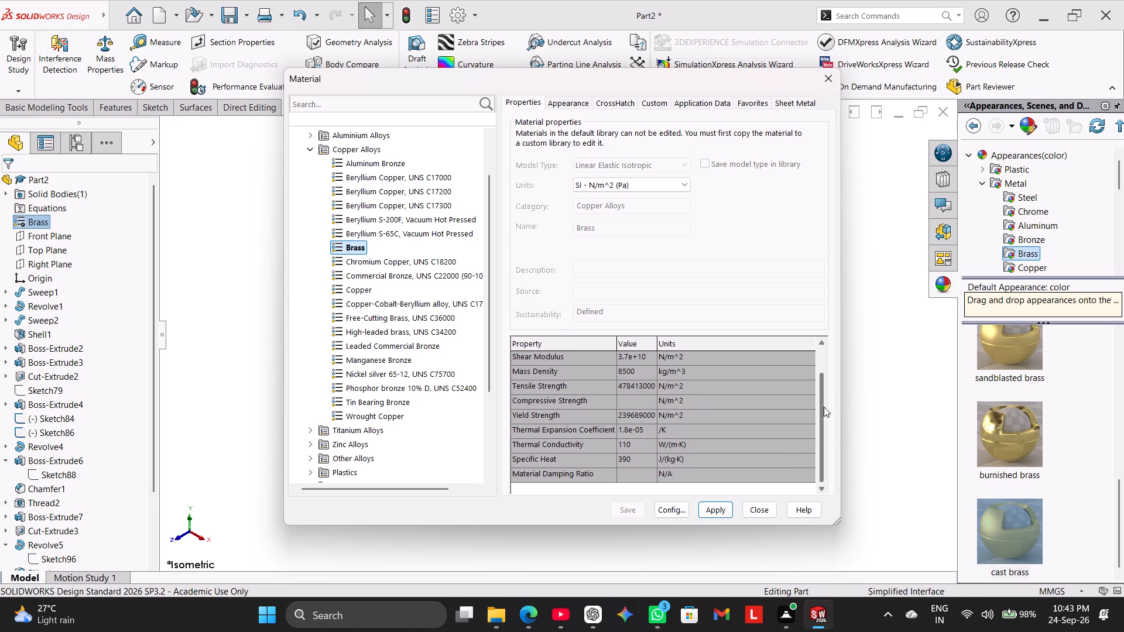
drag(824, 407, 827, 434)
click(667, 512)
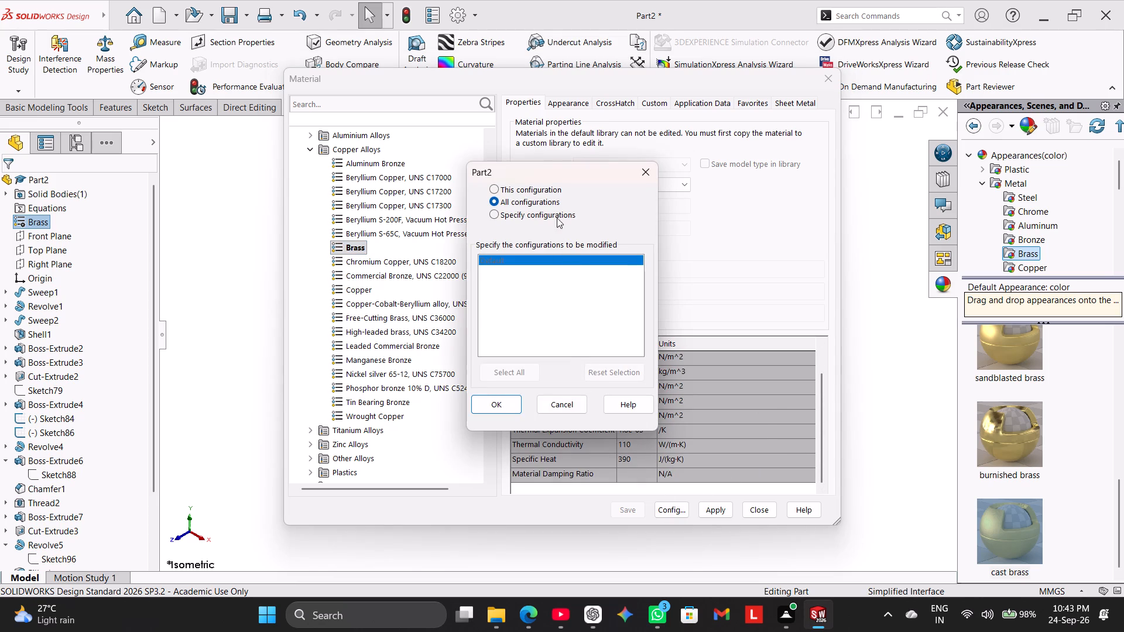
click(639, 169)
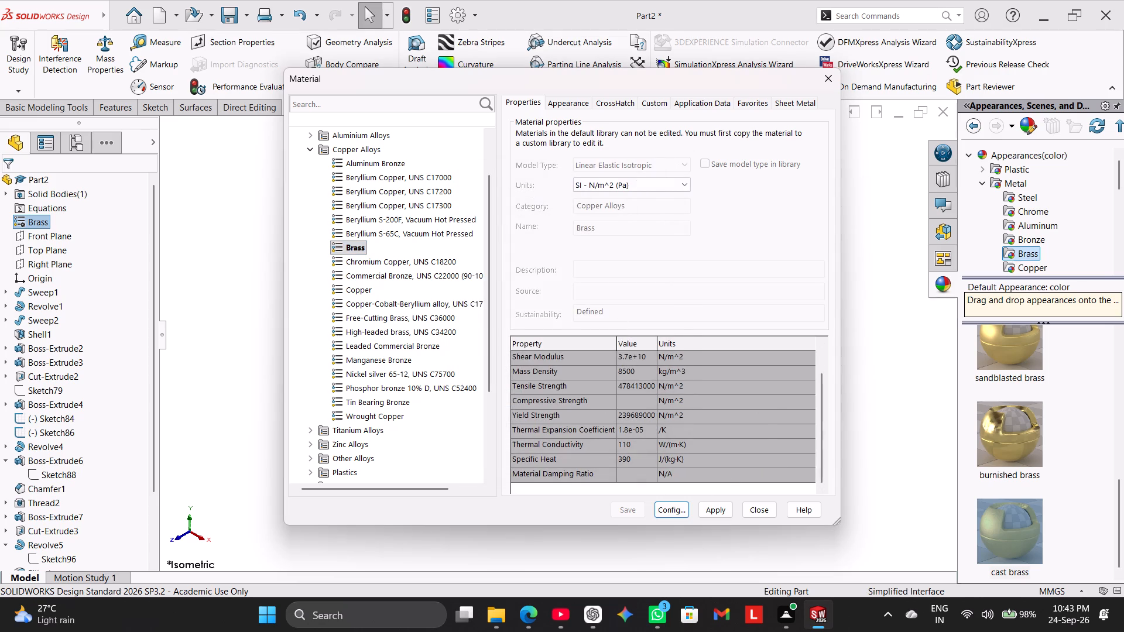
double_click(634, 359)
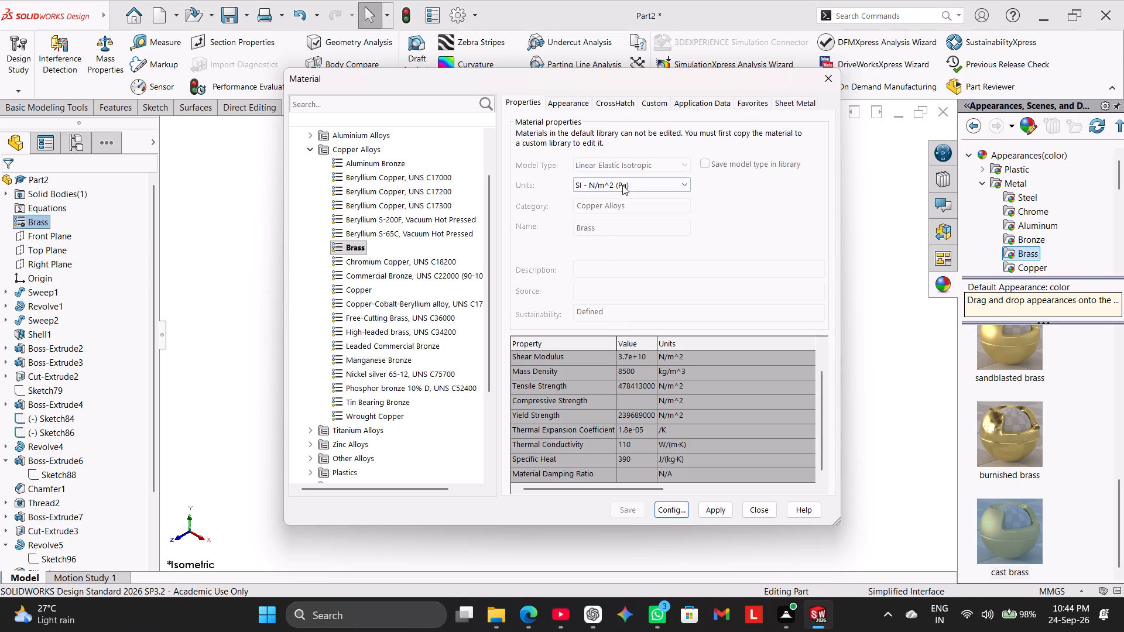
click(622, 185)
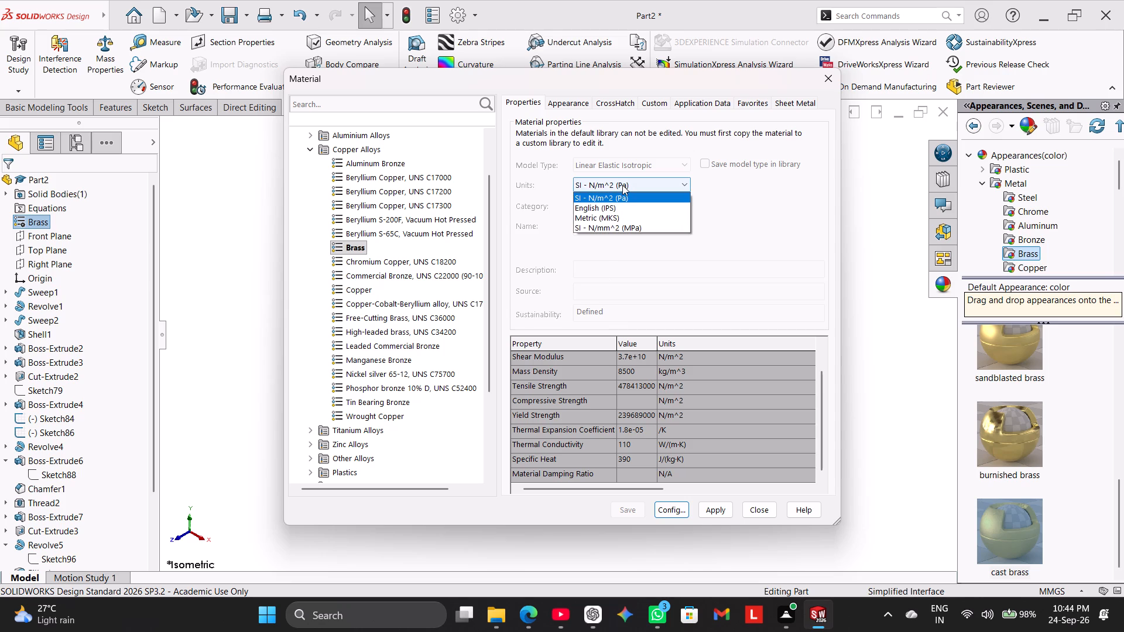
click(622, 185)
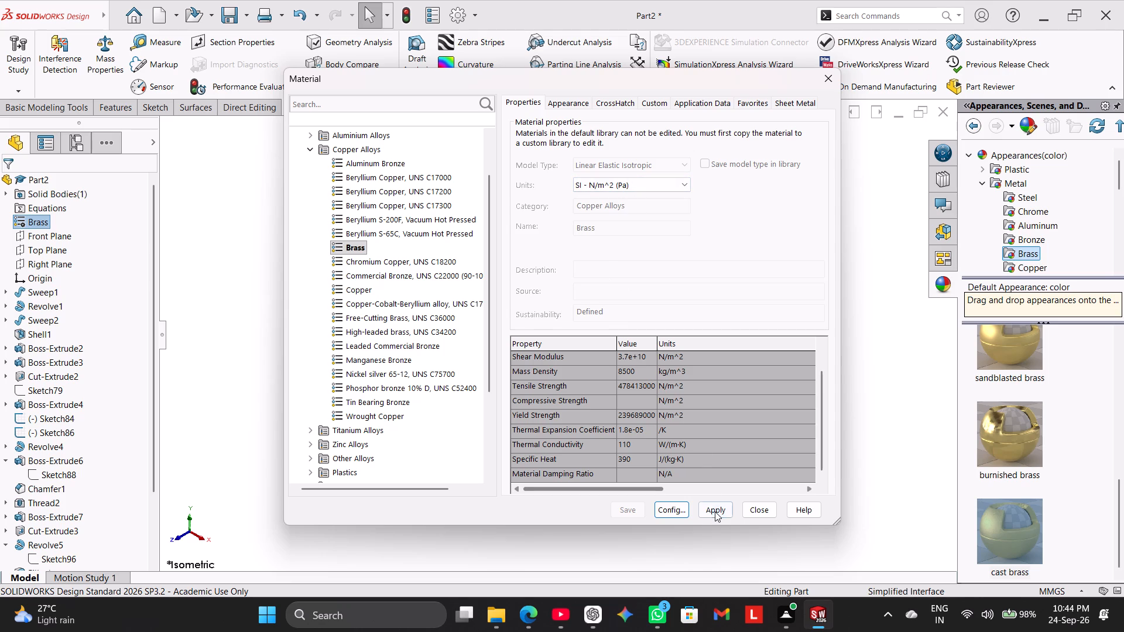
click(715, 511)
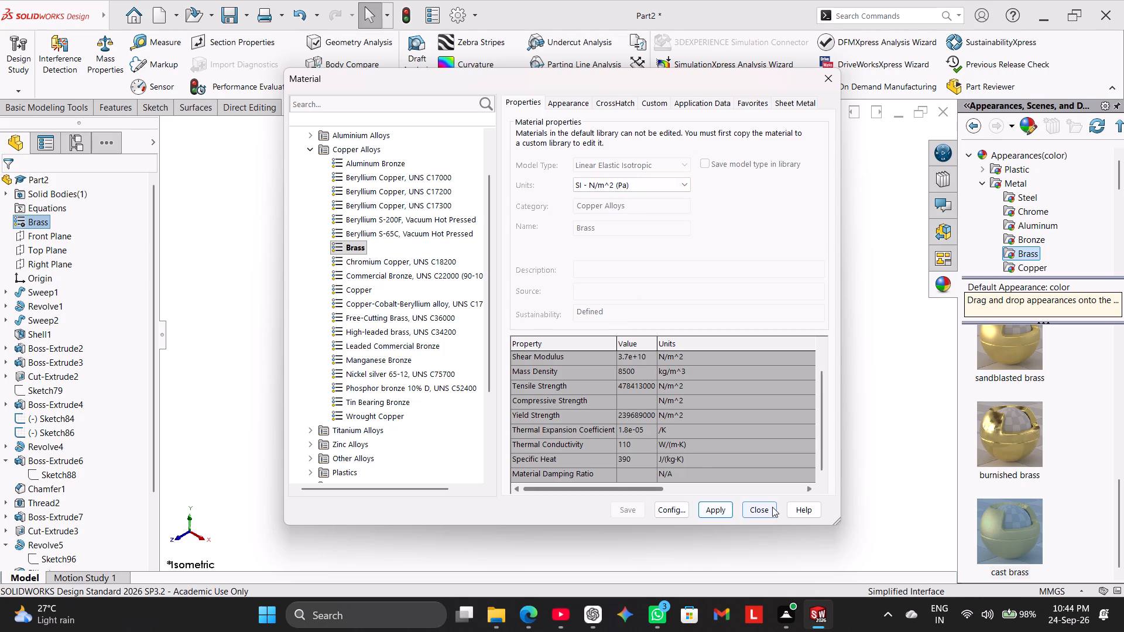
click(772, 507)
Apply the cast brass appearance to the tap.
double_click(1015, 525)
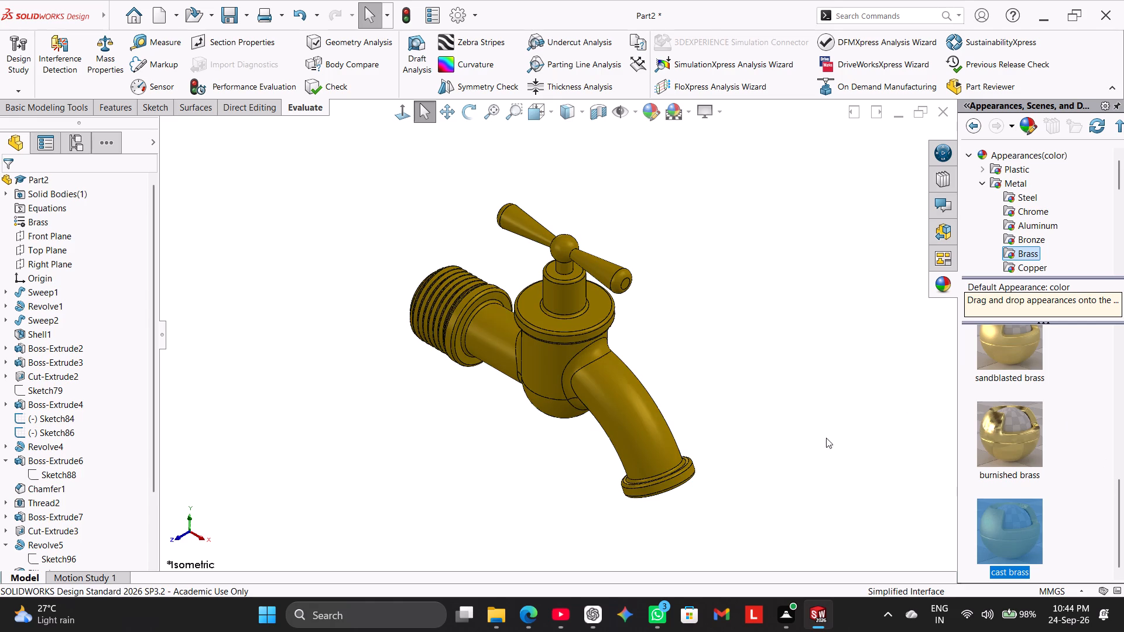
right_click(334, 449)
click(285, 389)
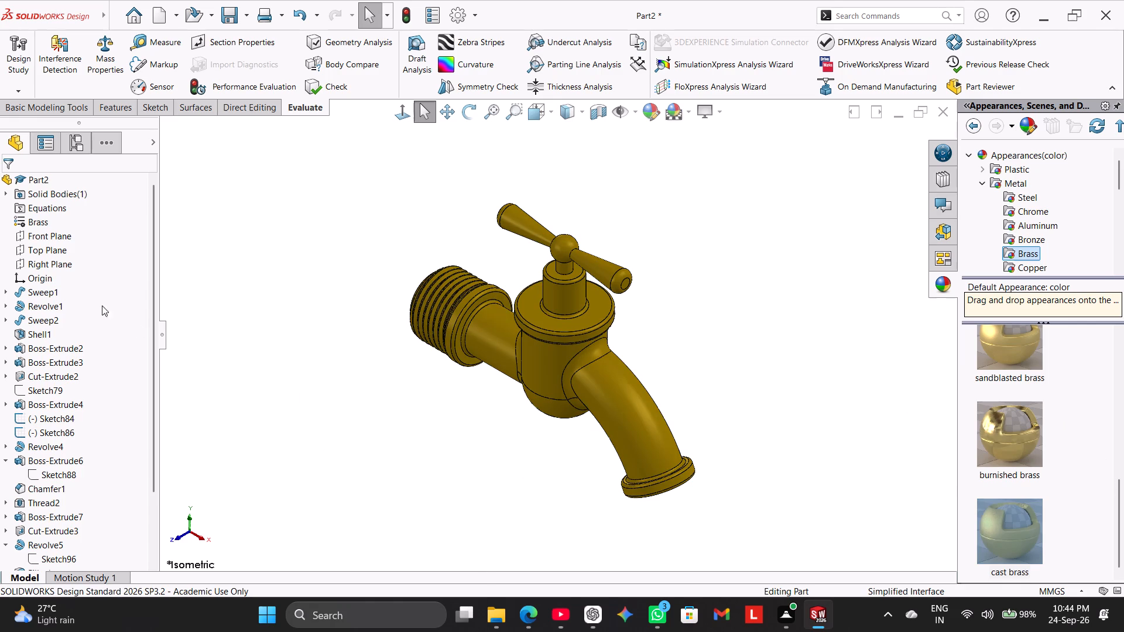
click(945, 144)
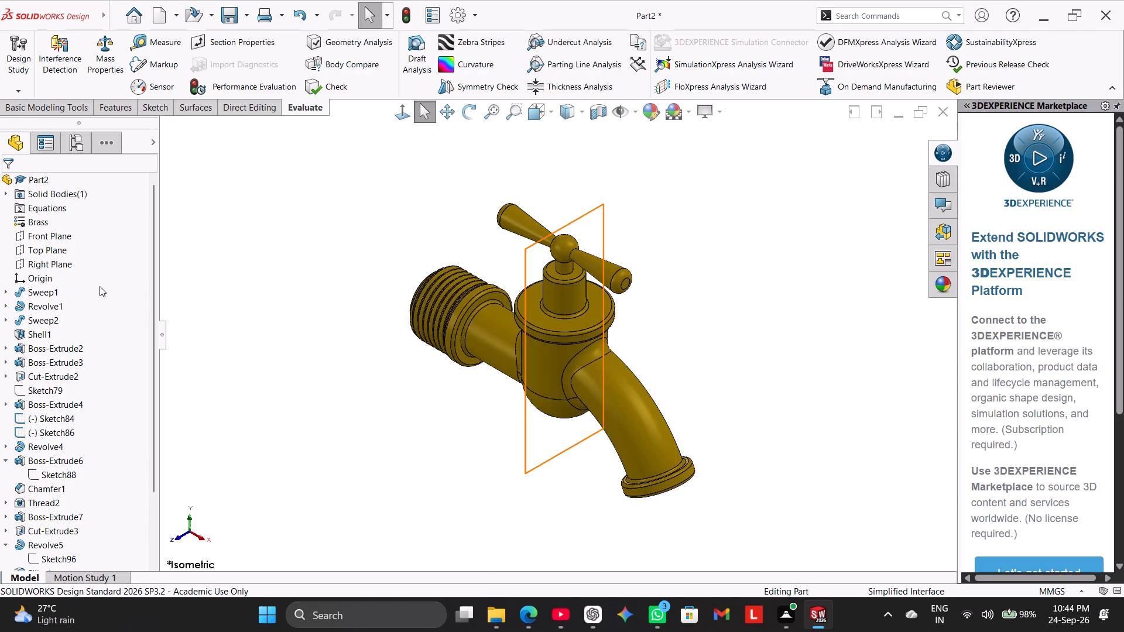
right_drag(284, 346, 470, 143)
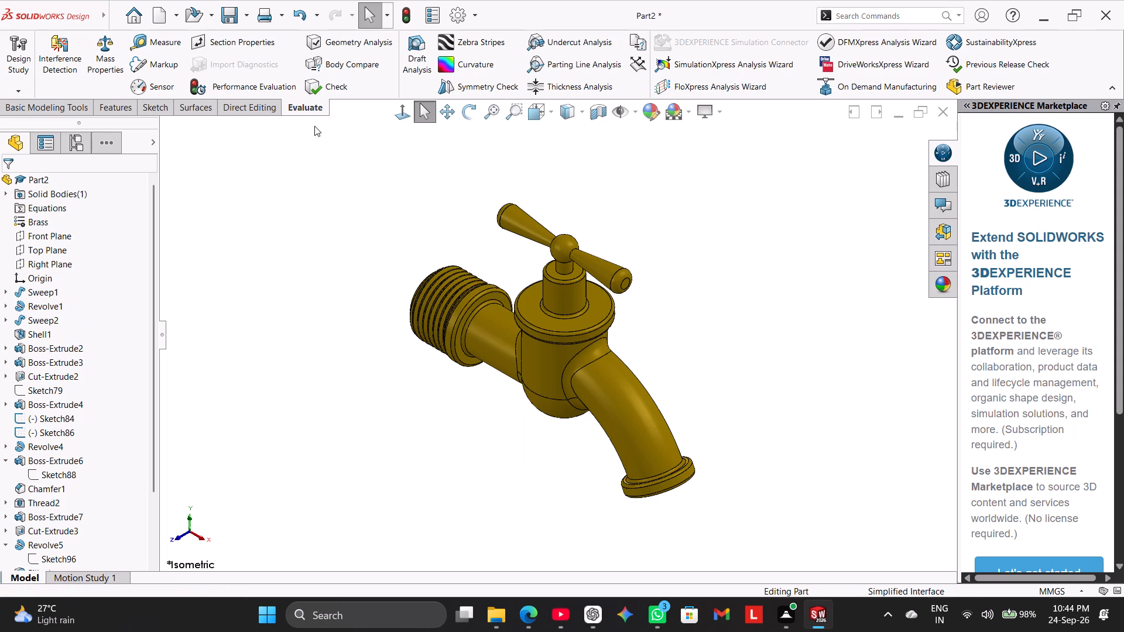
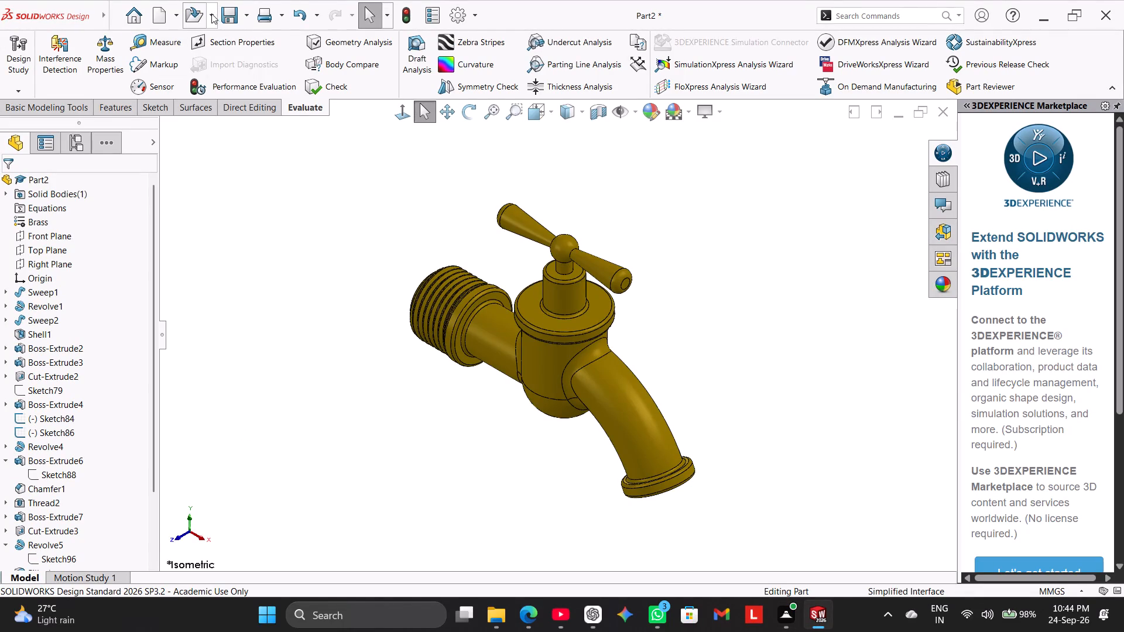
Save the part as a SOLIDWORKS Part named Water Tap in the Internship Works folder.
click(246, 17)
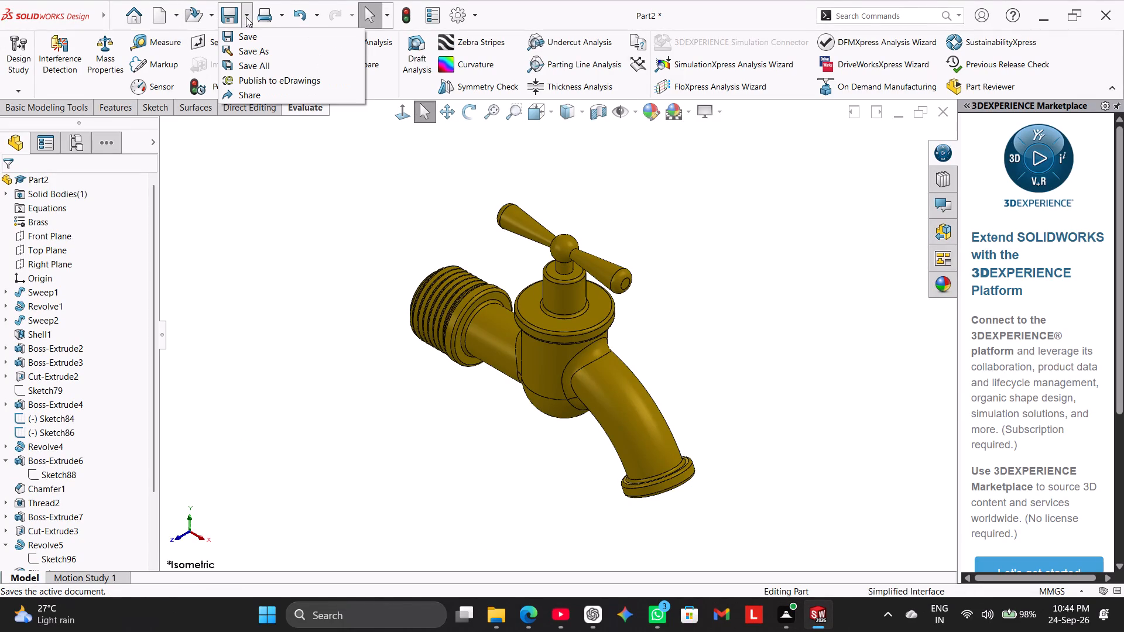
click(257, 47)
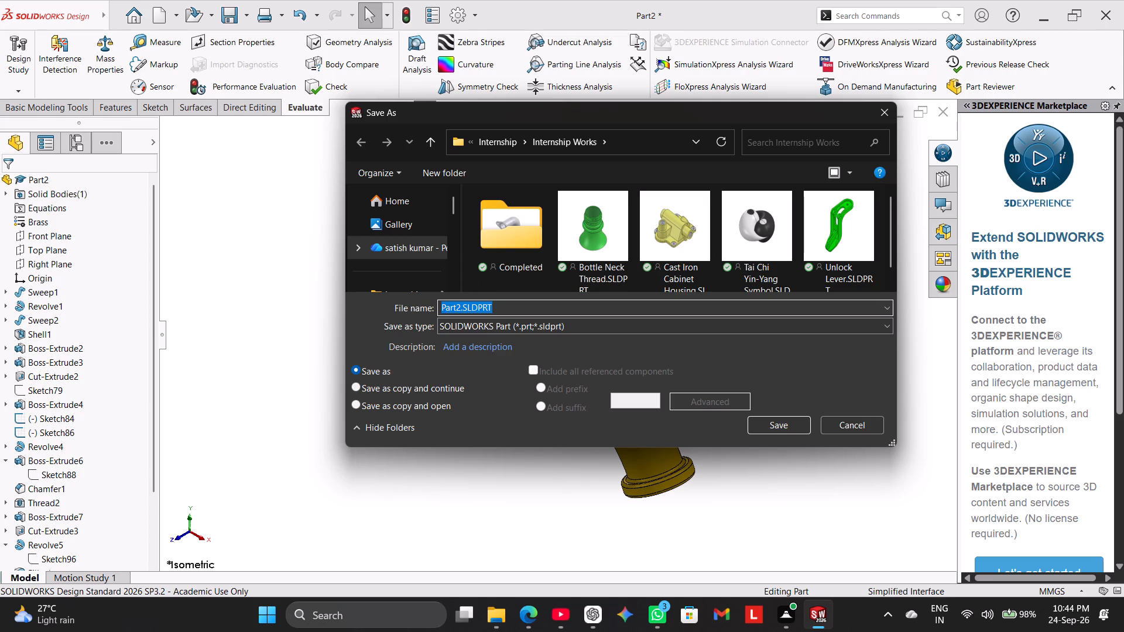
key(ctrl+v)
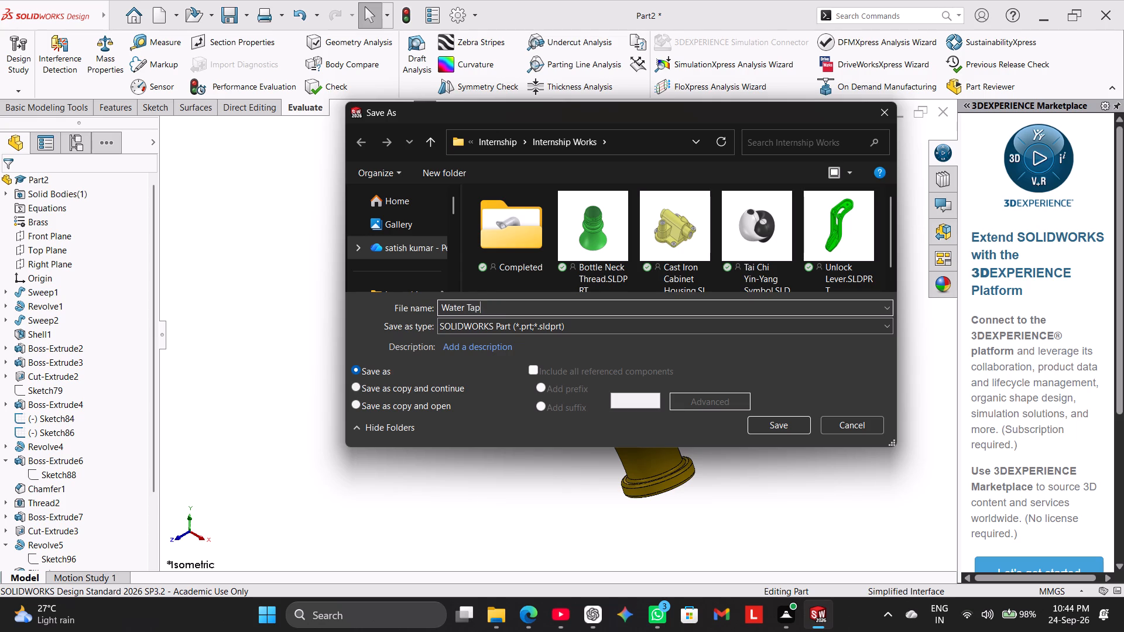
click(761, 422)
Save a PDF version of the part as Water Tap.pdf in the Internship Works folder.
click(244, 5)
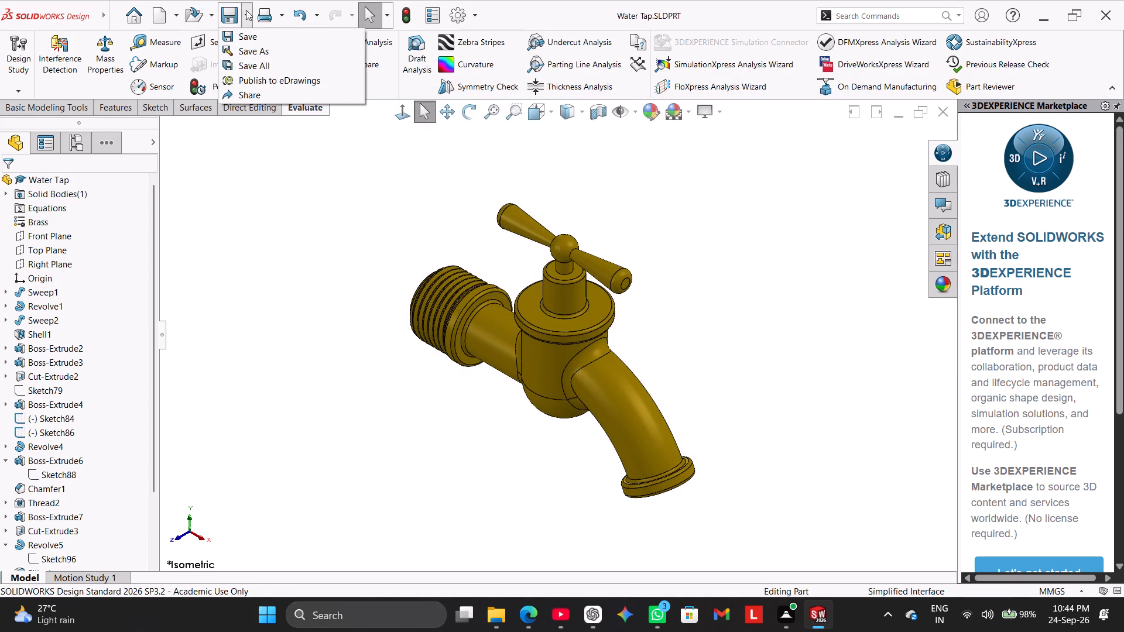
click(264, 49)
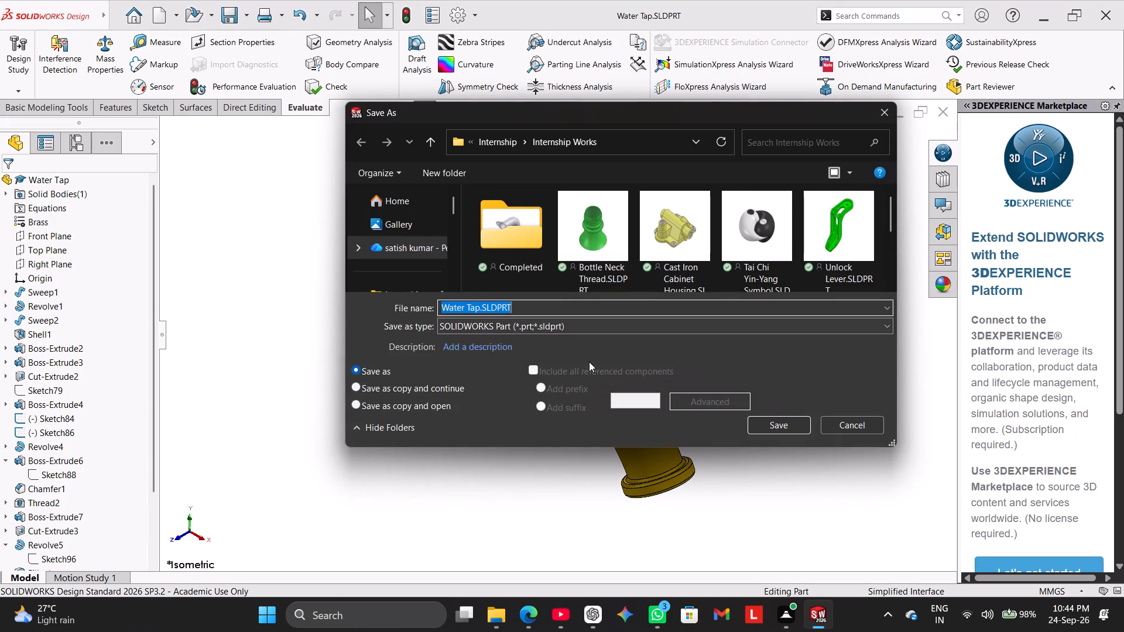
click(574, 327)
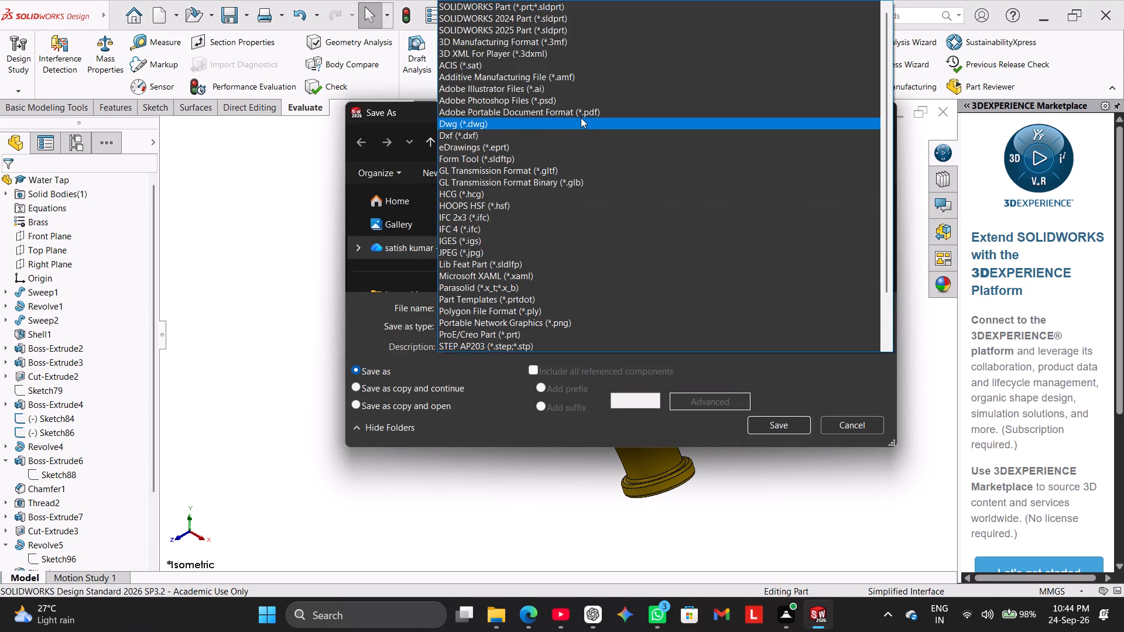
click(581, 116)
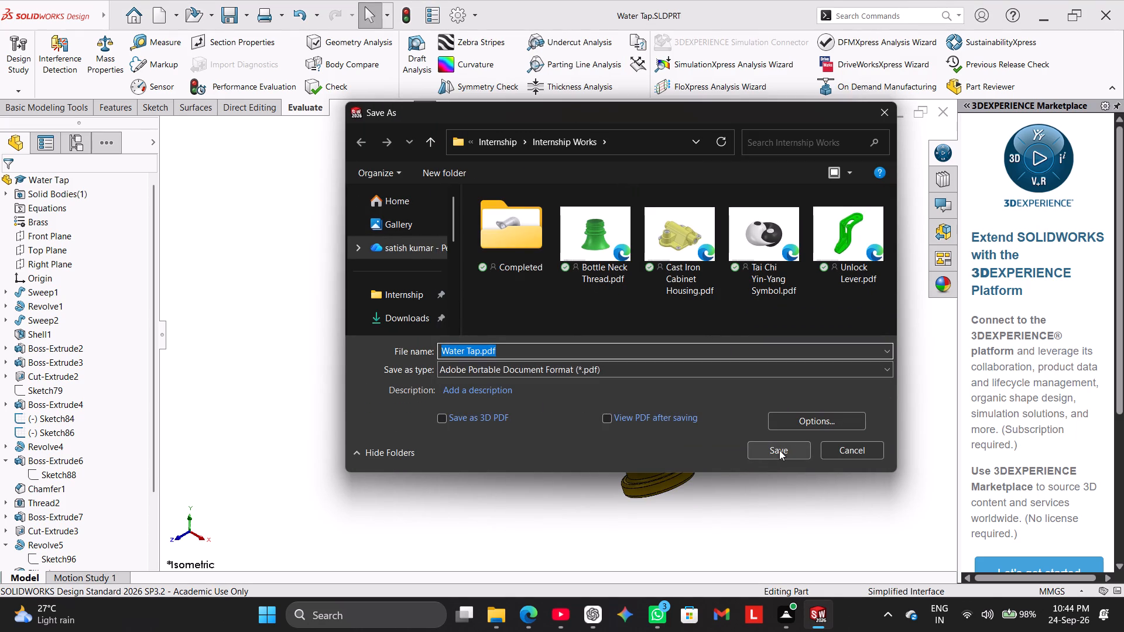
click(779, 450)
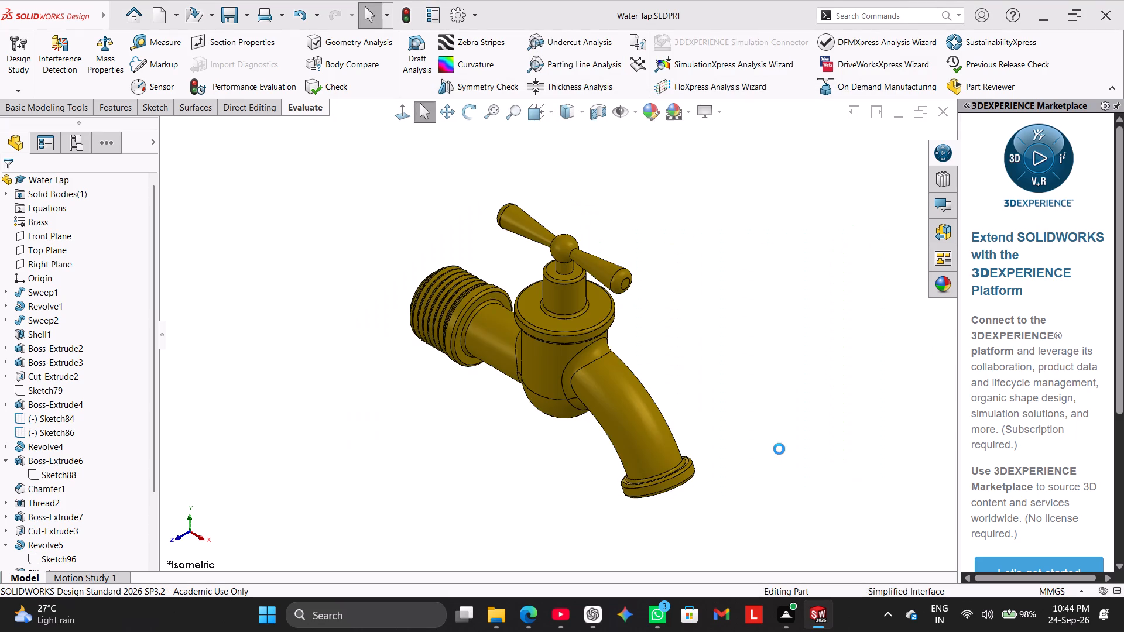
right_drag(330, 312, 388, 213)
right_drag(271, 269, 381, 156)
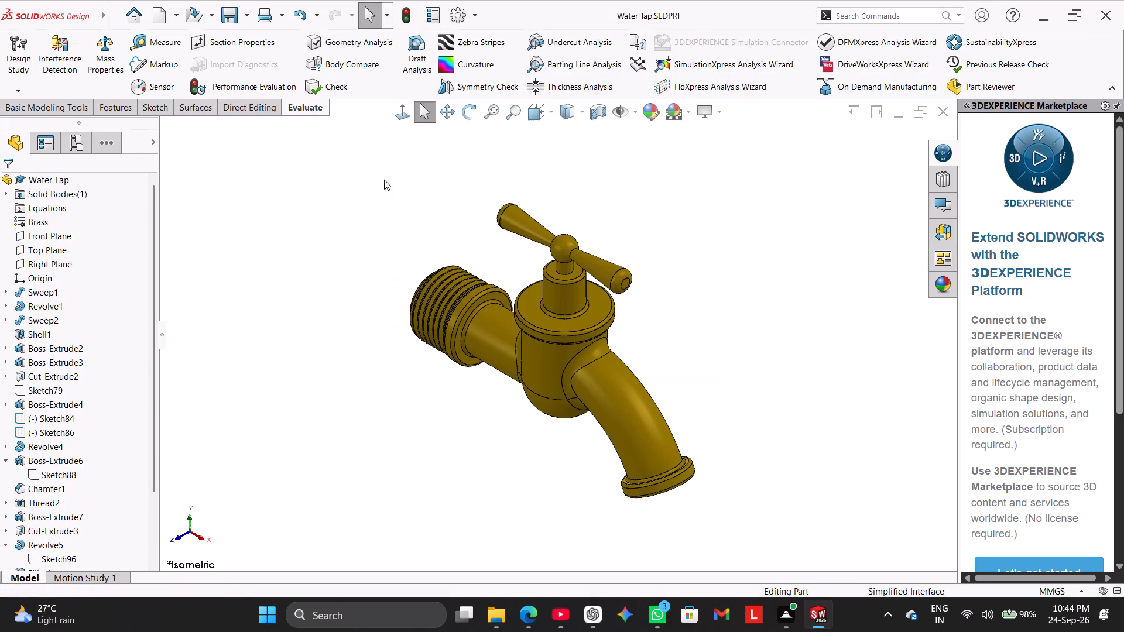
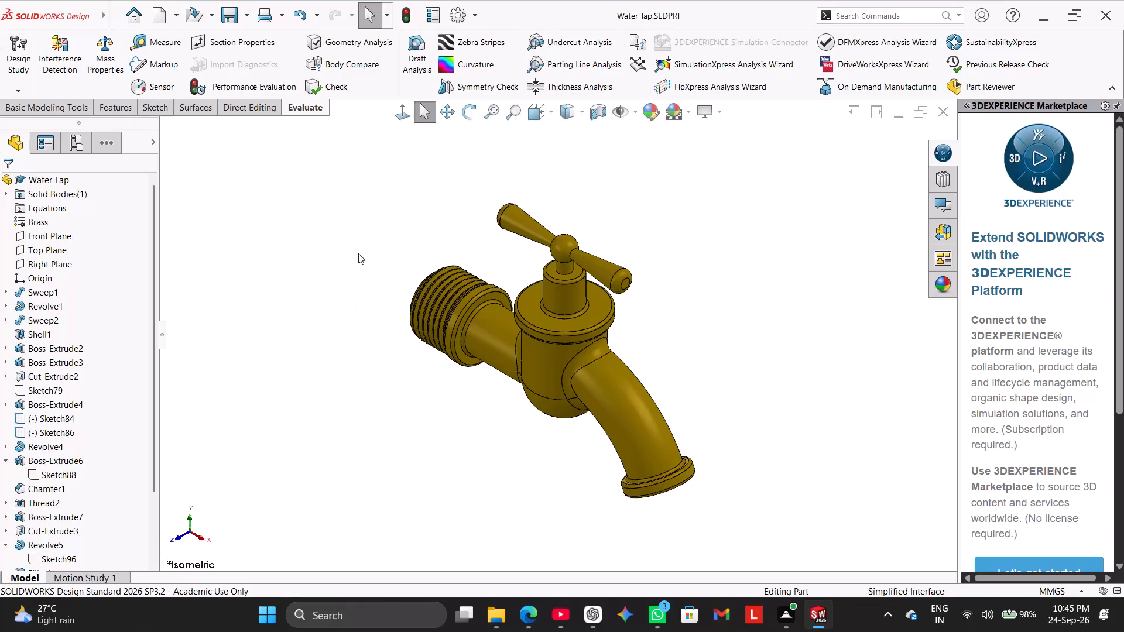
Examine the tap's interior with a temporary section view on the Front Plane, without keeping the section.
middle_drag(355, 241, 384, 250)
right_drag(341, 290, 375, 231)
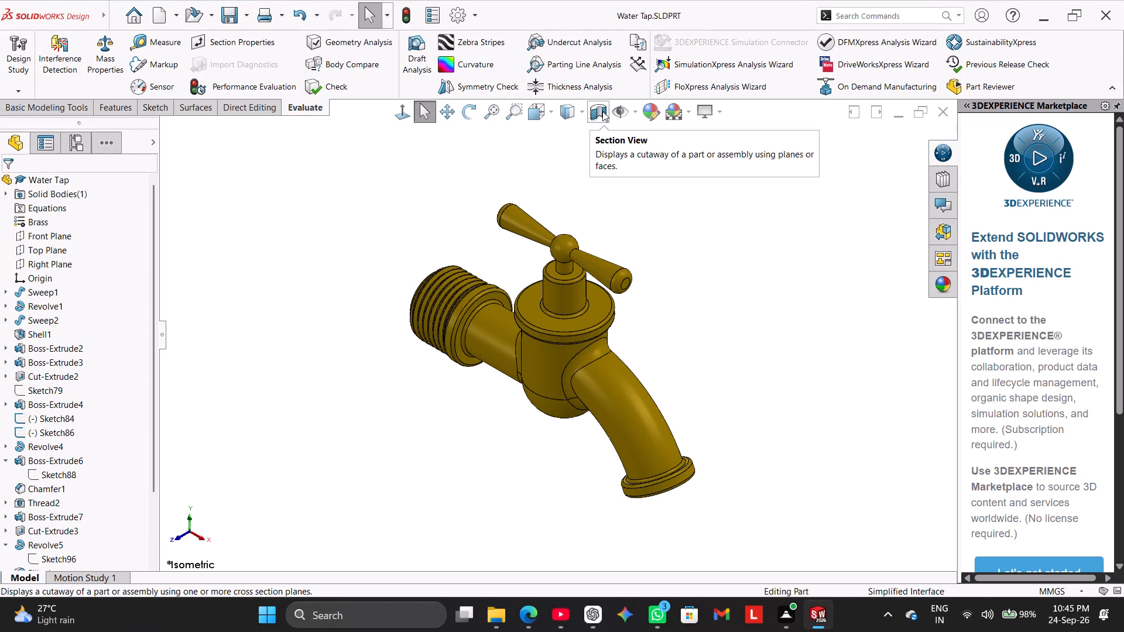
click(602, 111)
click(404, 114)
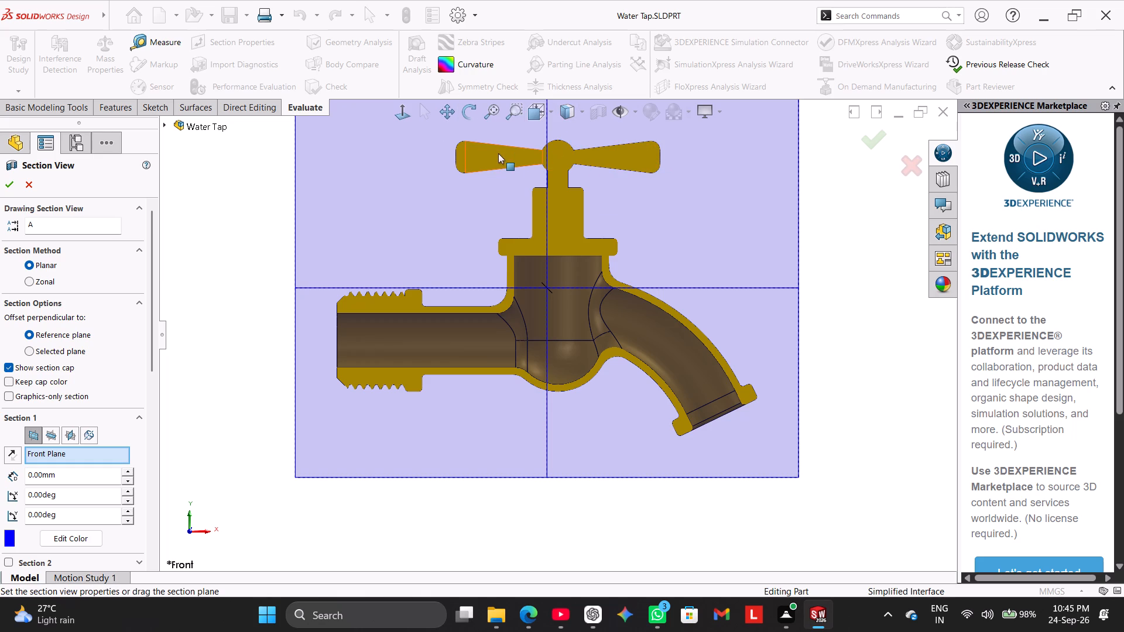
click(404, 116)
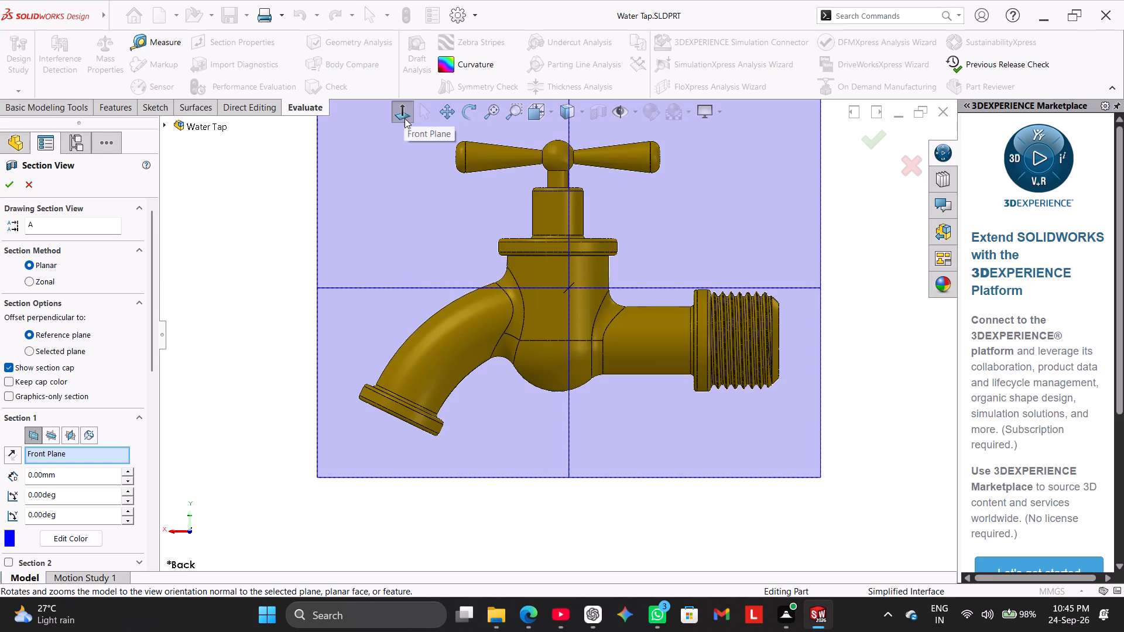
middle_drag(275, 192, 262, 232)
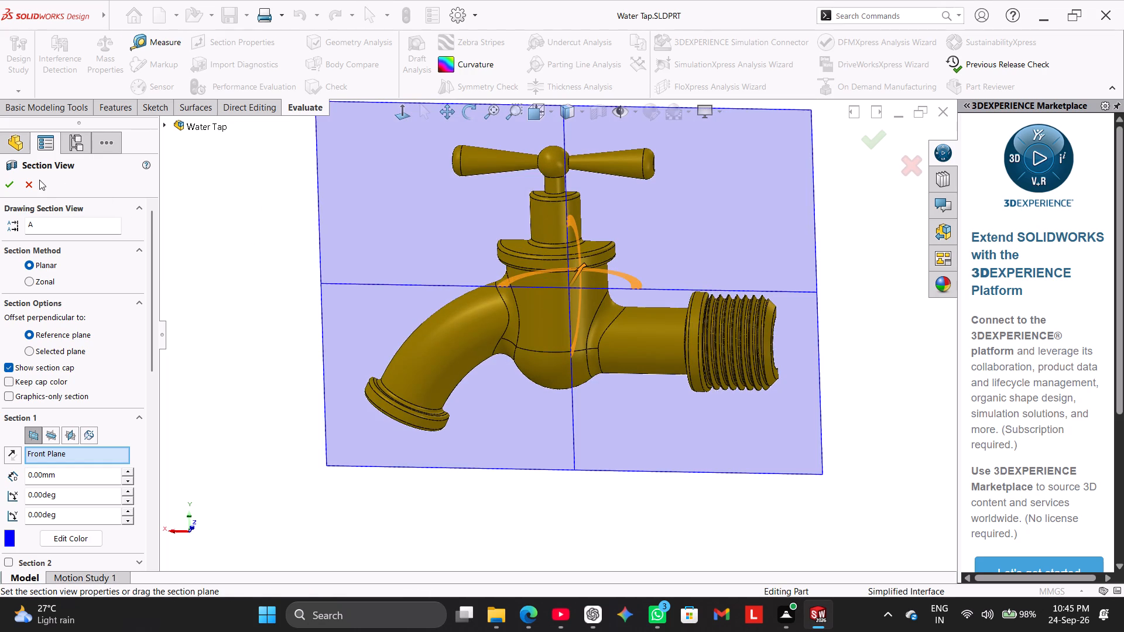
click(34, 180)
right_drag(262, 267, 322, 231)
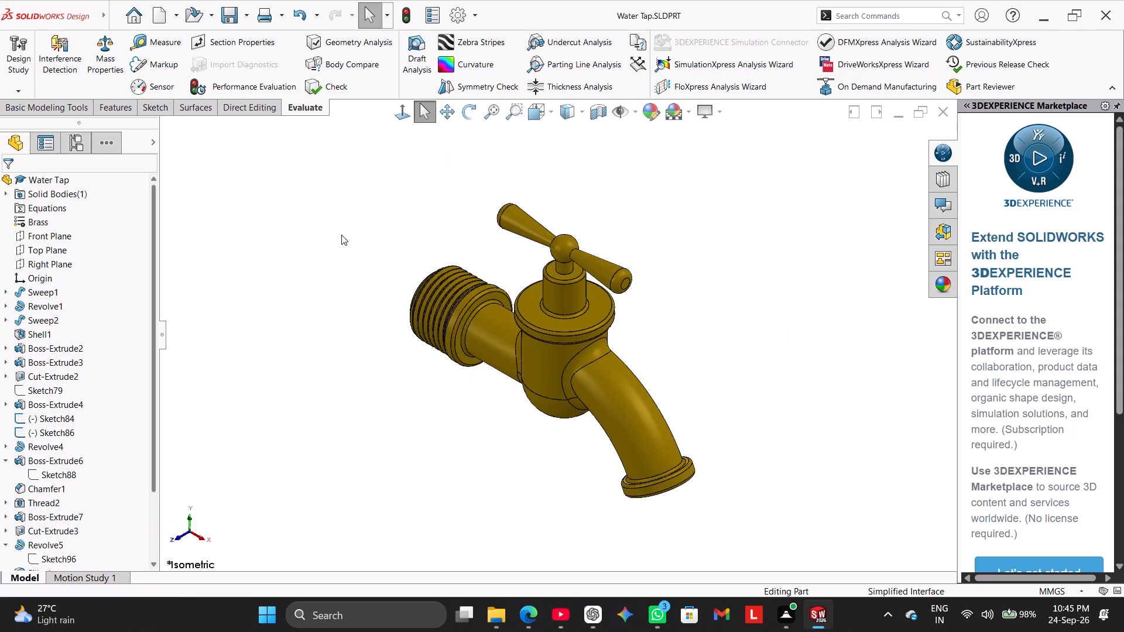